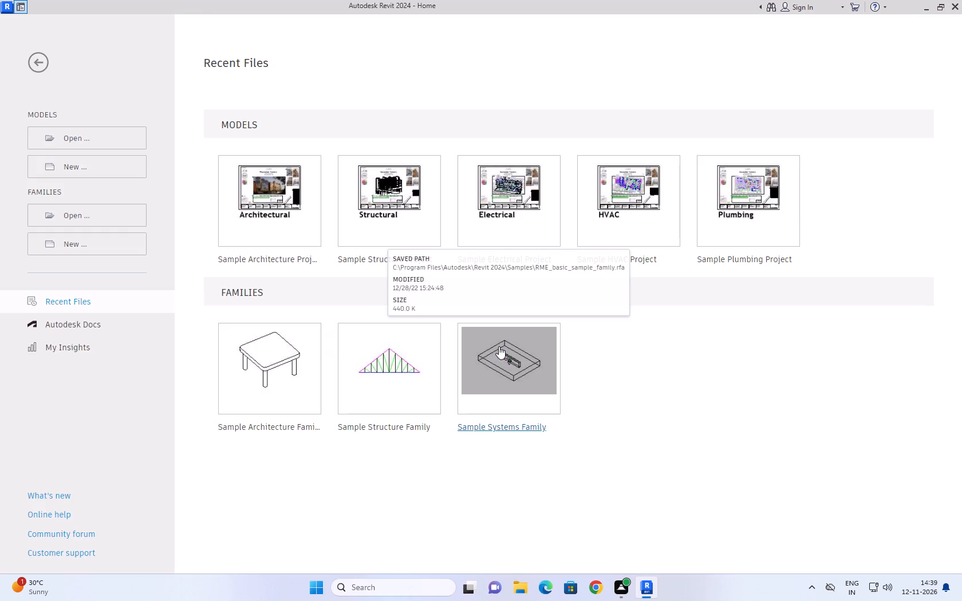
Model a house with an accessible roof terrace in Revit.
Create a new project from the default template in the English-Imperial template folder.
{"action": "left_click", "coordinate": [106, 159]}
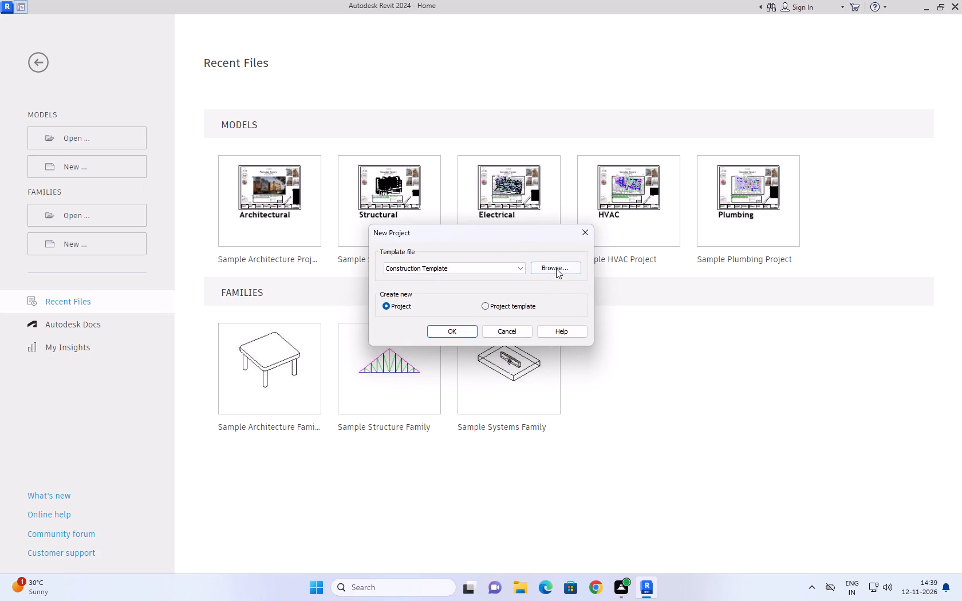
{"action": "left_click", "coordinate": [557, 263]}
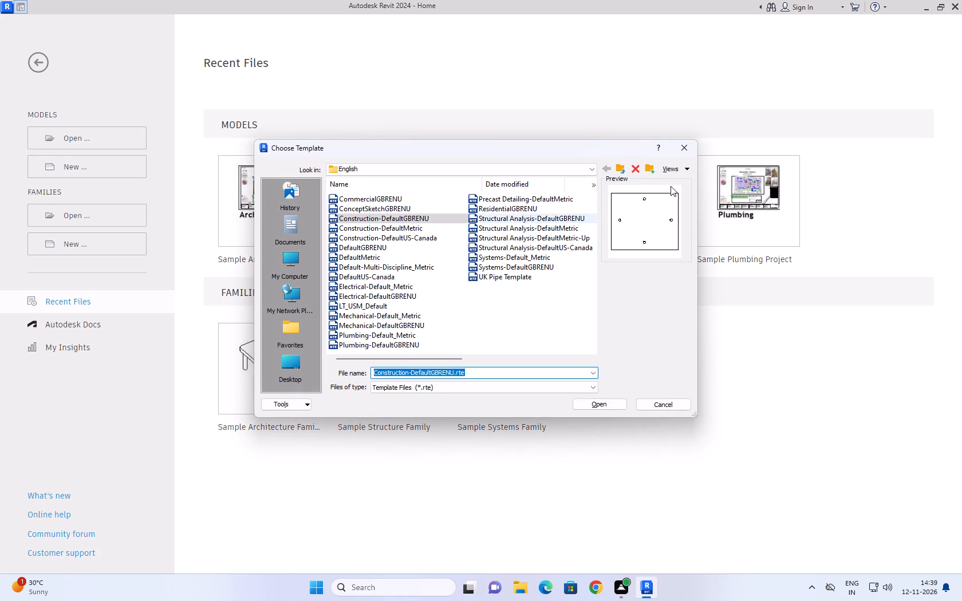
{"action": "left_click", "coordinate": [621, 170]}
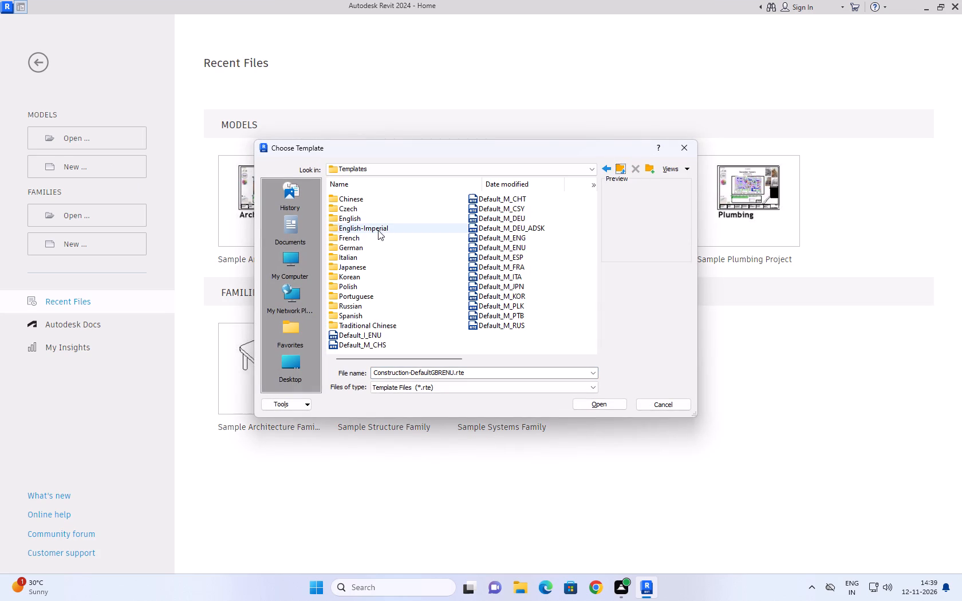
{"action": "double_click", "coordinate": [377, 230]}
{"action": "left_click", "coordinate": [376, 219]}
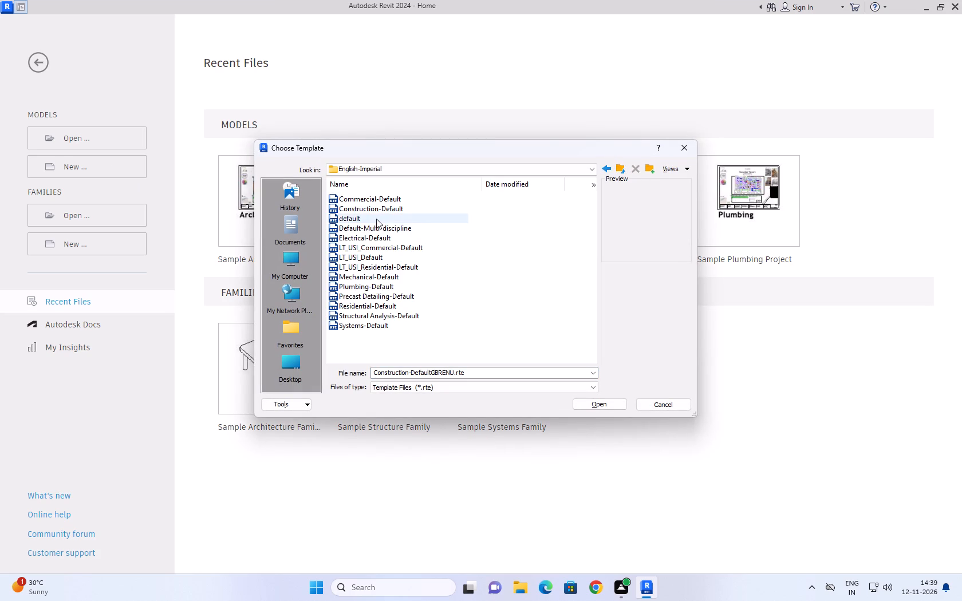
{"action": "left_click", "coordinate": [584, 399]}
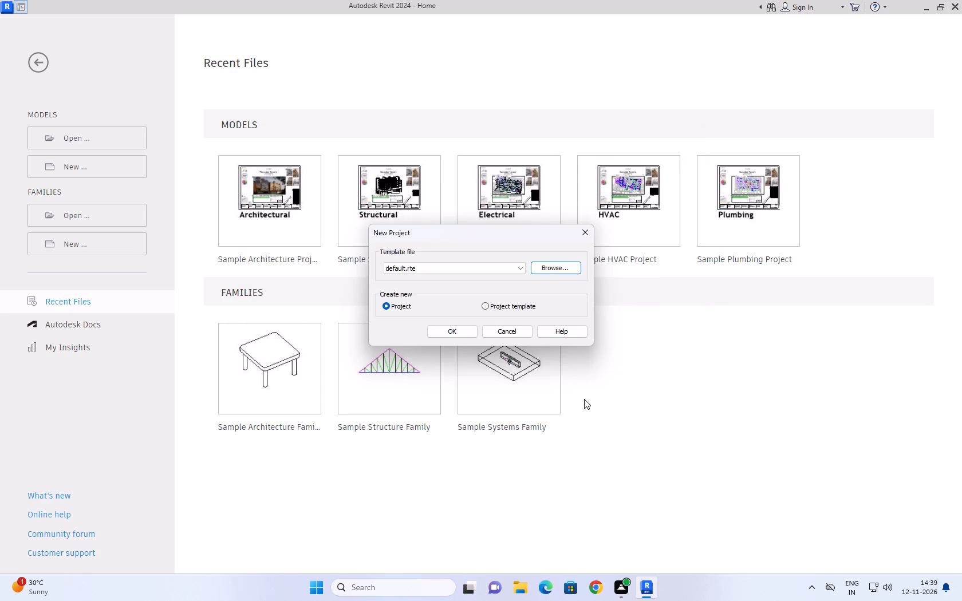
{"action": "left_click", "coordinate": [467, 324]}
{"action": "left_click", "coordinate": [467, 327]}
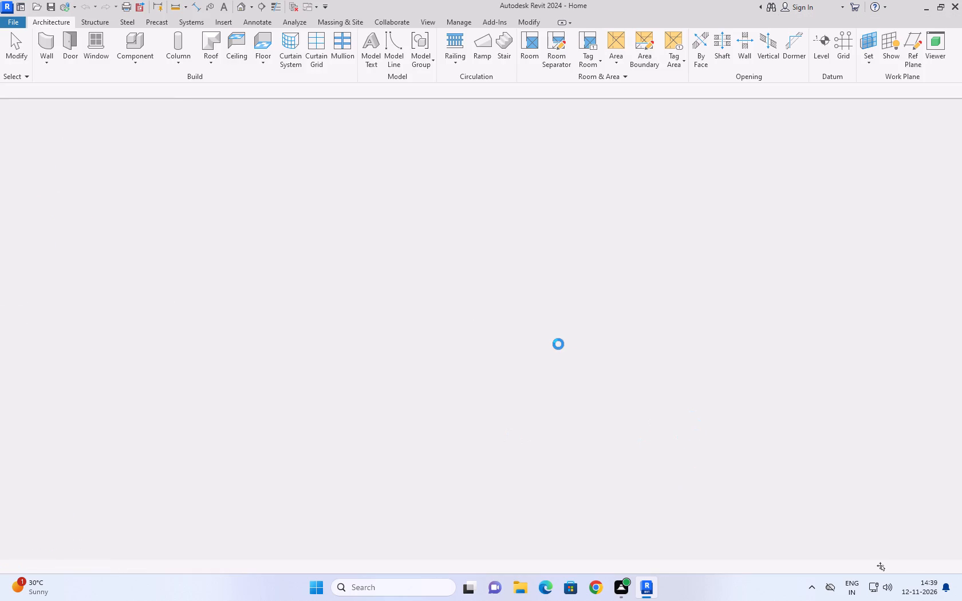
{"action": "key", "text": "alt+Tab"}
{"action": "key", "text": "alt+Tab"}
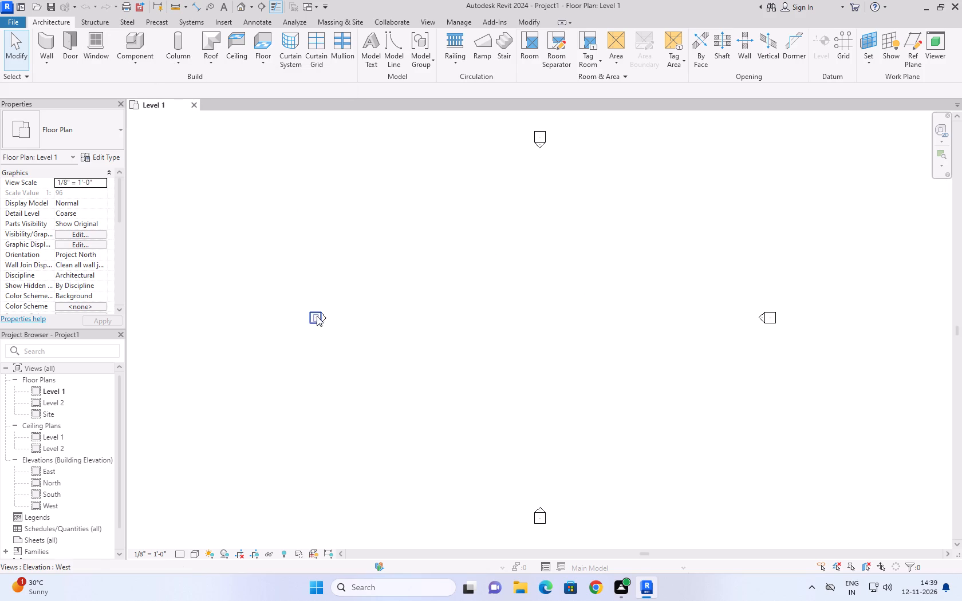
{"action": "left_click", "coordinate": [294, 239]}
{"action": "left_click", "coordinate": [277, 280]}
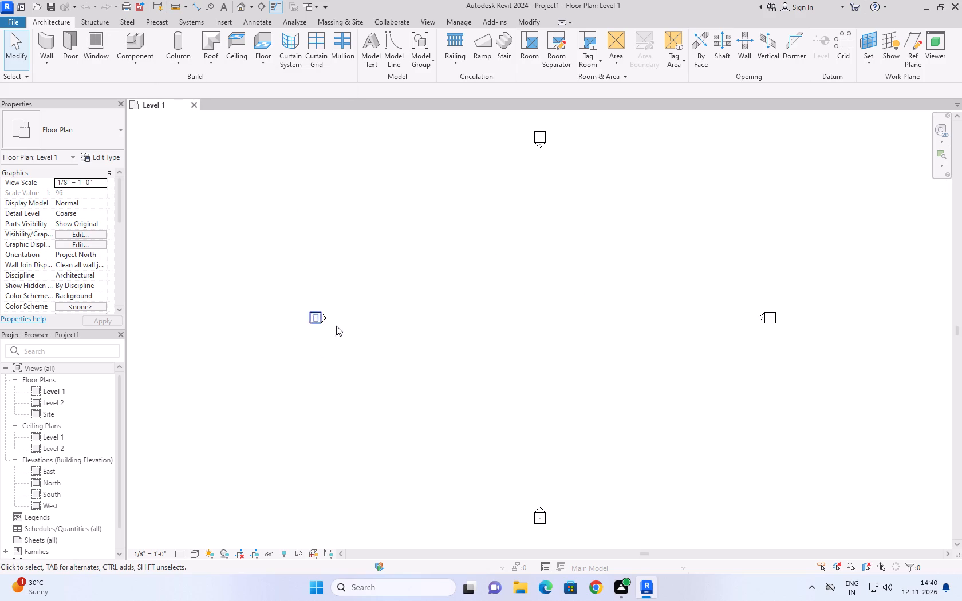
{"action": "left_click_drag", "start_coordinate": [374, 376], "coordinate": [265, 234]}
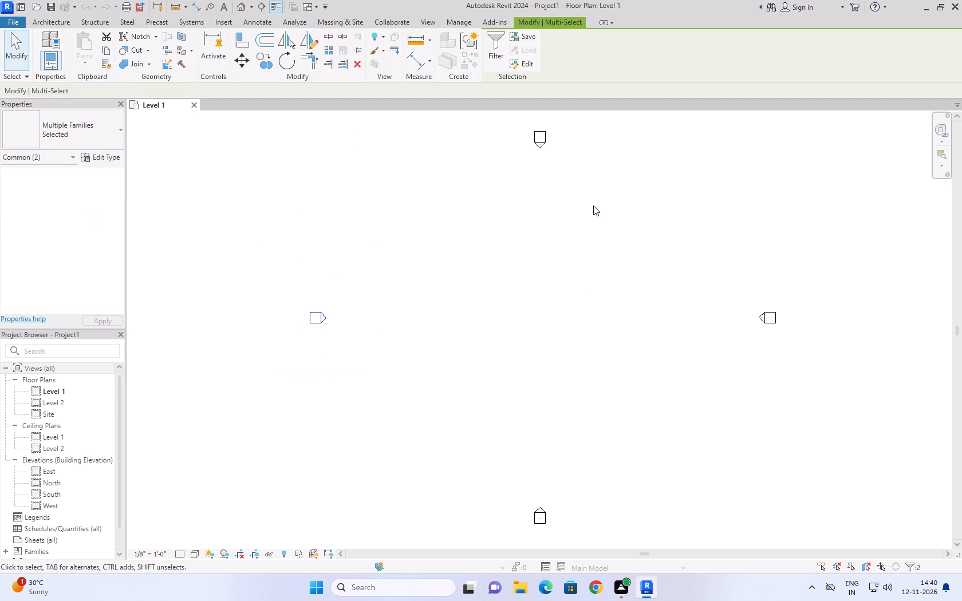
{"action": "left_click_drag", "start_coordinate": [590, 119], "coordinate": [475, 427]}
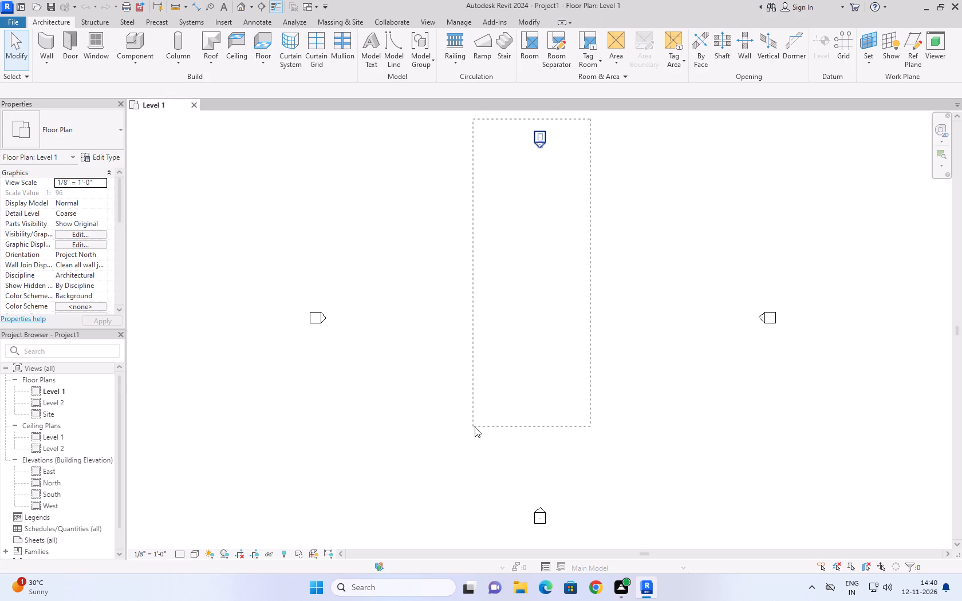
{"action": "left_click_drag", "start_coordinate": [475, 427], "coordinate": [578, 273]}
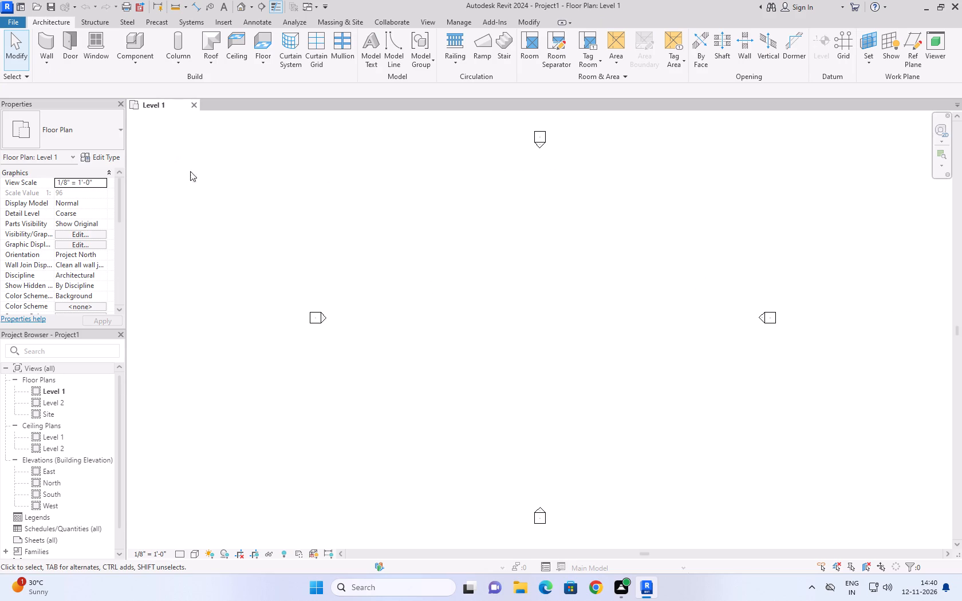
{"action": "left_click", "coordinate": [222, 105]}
Import the CAD file 3bhk.12.11.26.dwg from the Desktop into Level 1 with Auto - Center to Center positioning.
{"action": "left_click", "coordinate": [224, 20]}
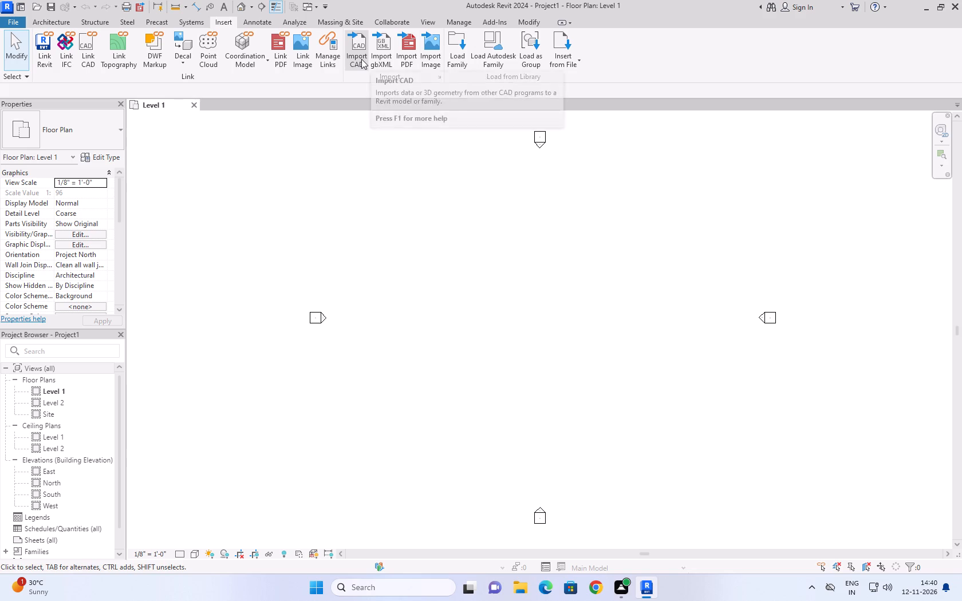
{"action": "left_click", "coordinate": [361, 59]}
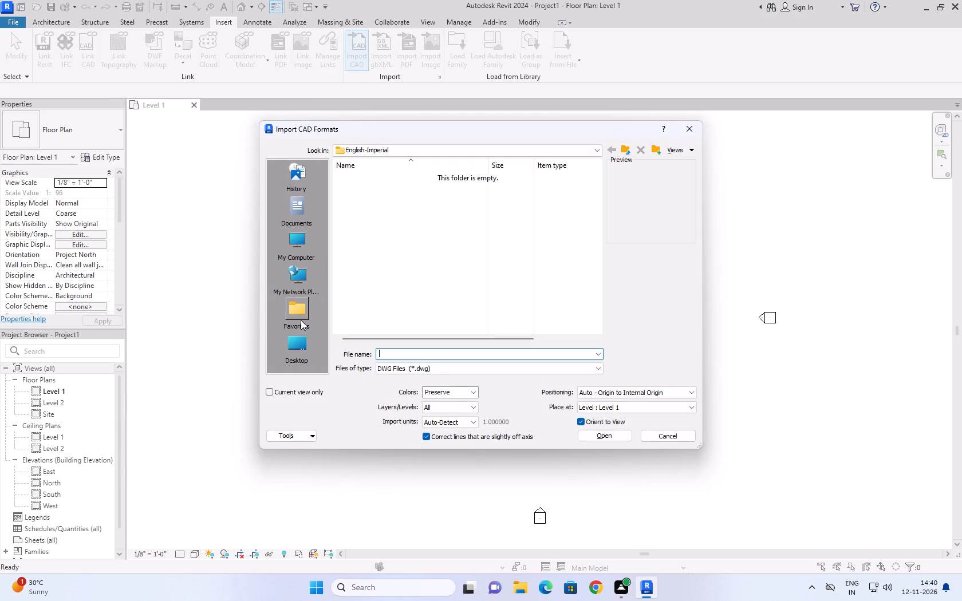
{"action": "double_click", "coordinate": [301, 338]}
{"action": "scroll", "coordinate": [391, 296], "scroll_direction": "down", "scroll_amount": 3}
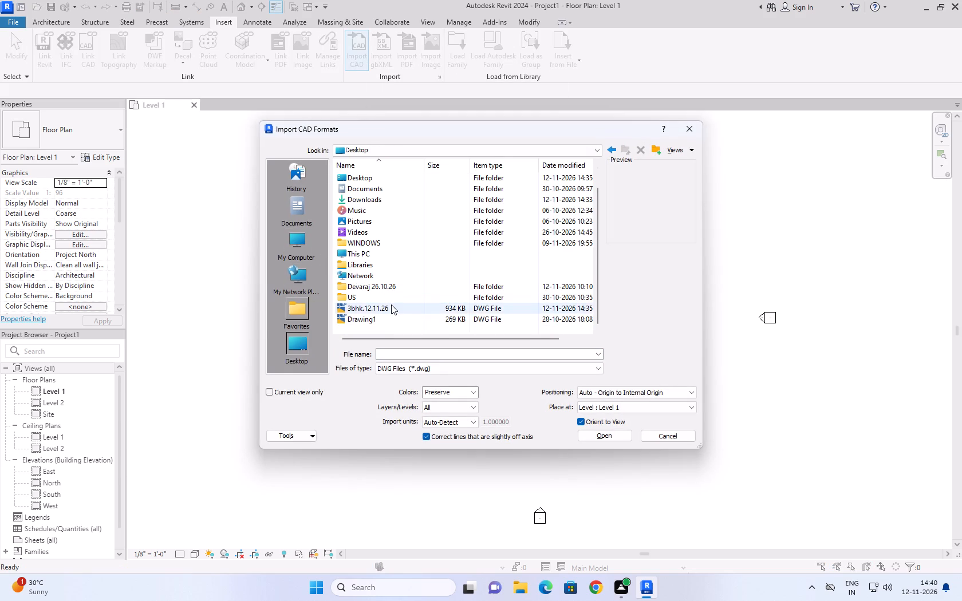
{"action": "left_click", "coordinate": [391, 305]}
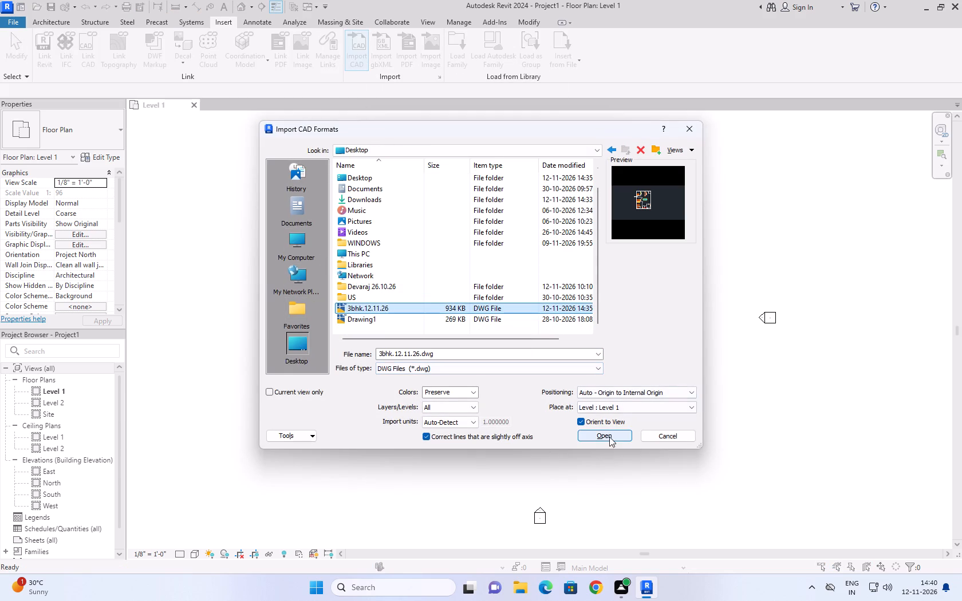
{"action": "left_click", "coordinate": [637, 394]}
{"action": "left_click", "coordinate": [624, 403]}
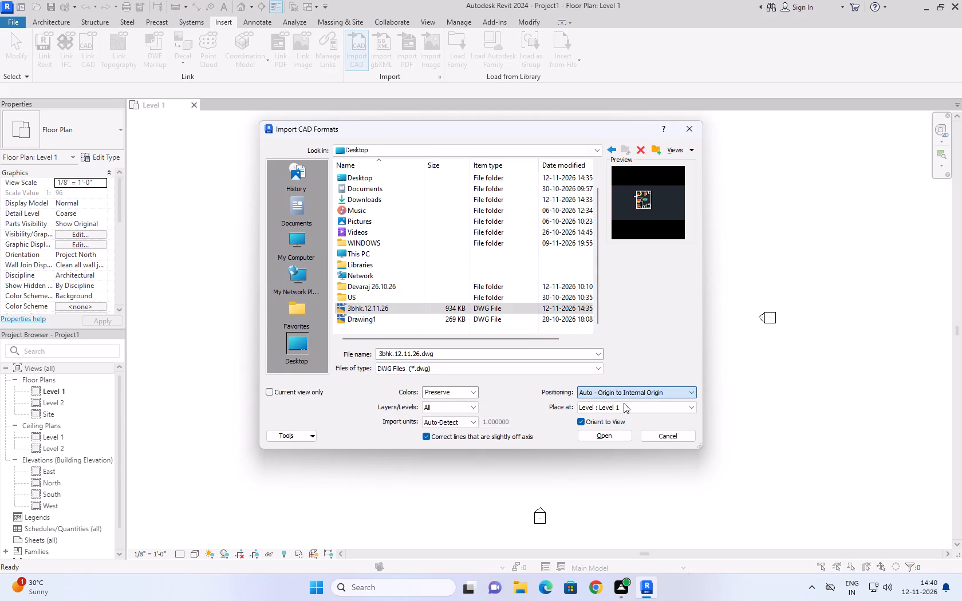
{"action": "left_click", "coordinate": [618, 433]}
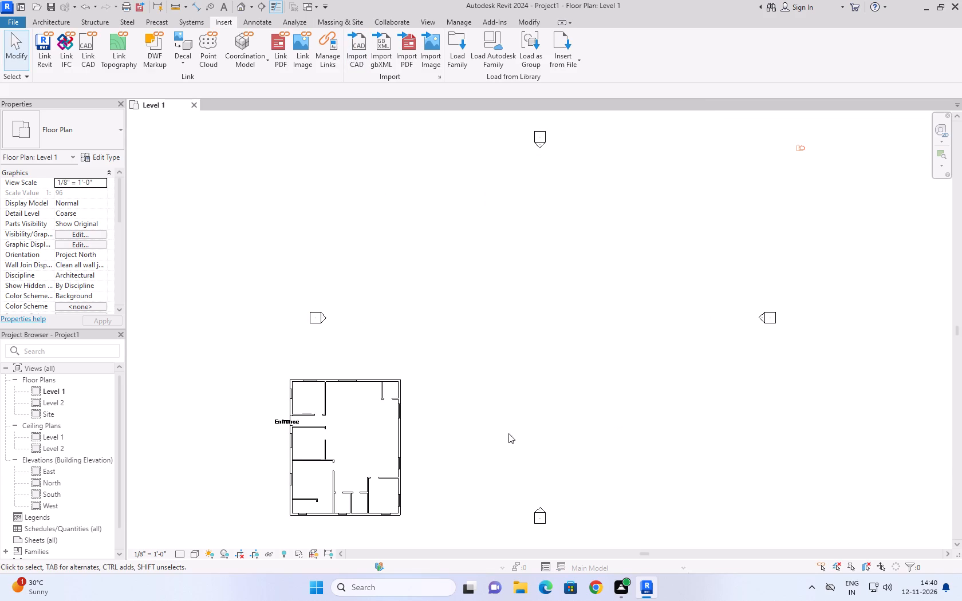
Move the imported 3BHK plan so the building sits between the four elevation markers.
{"action": "scroll", "coordinate": [503, 306], "scroll_direction": "down", "scroll_amount": 2}
{"action": "middle_click_drag", "start_coordinate": [393, 491], "coordinate": [459, 383]}
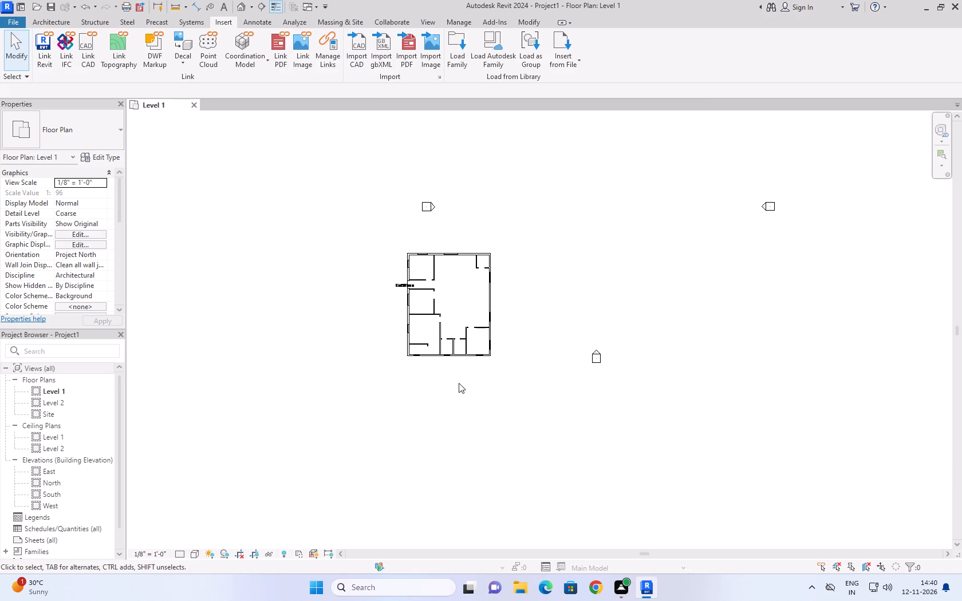
{"action": "scroll", "coordinate": [406, 264], "scroll_direction": "up", "scroll_amount": 5}
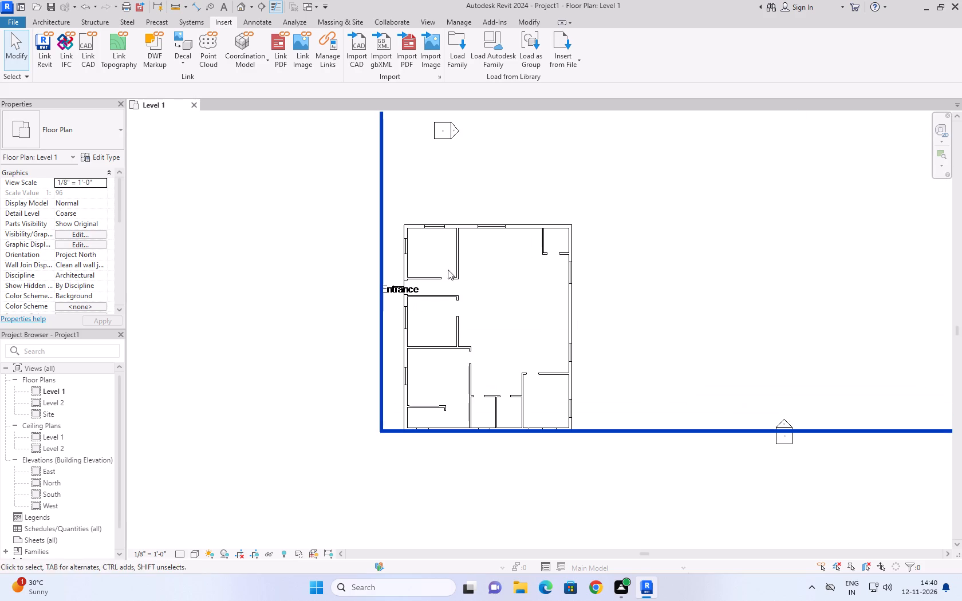
{"action": "scroll", "coordinate": [467, 251], "scroll_direction": "down", "scroll_amount": 3}
{"action": "left_click", "coordinate": [480, 238]}
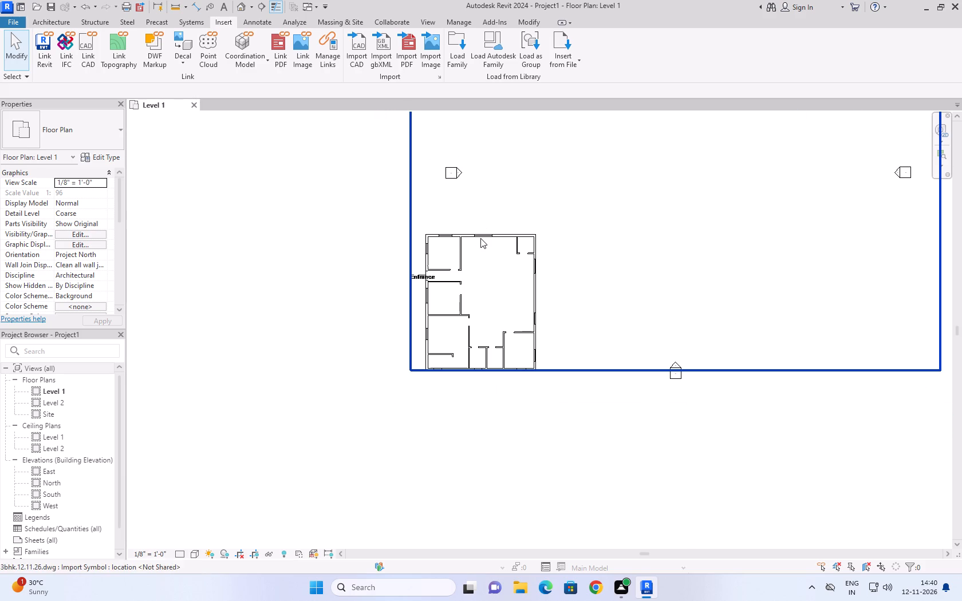
{"action": "middle_click_drag", "start_coordinate": [577, 251], "coordinate": [419, 345]}
{"action": "scroll", "coordinate": [419, 345], "scroll_direction": "down", "scroll_amount": 3}
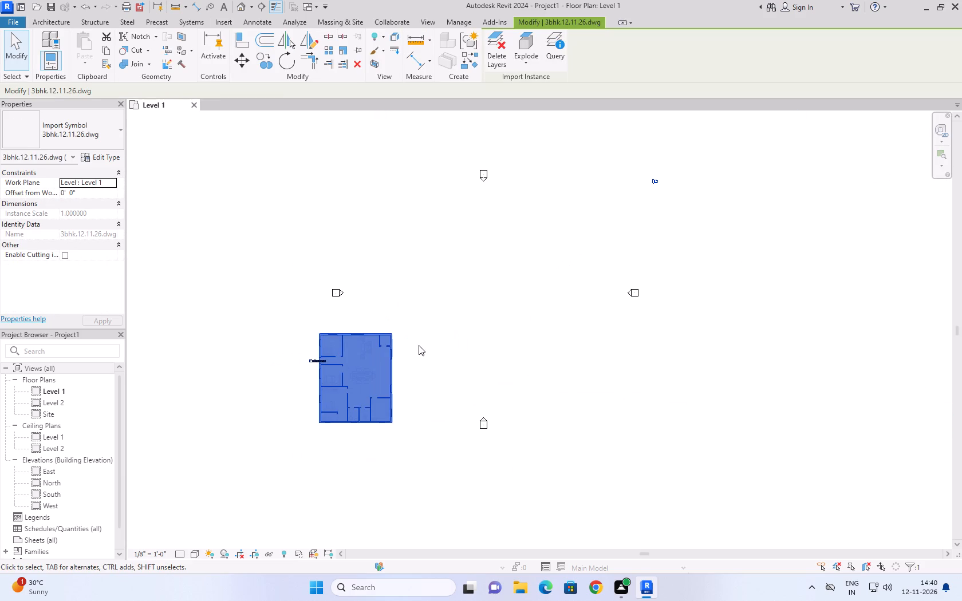
{"action": "left_click_drag", "start_coordinate": [365, 337], "coordinate": [436, 270]}
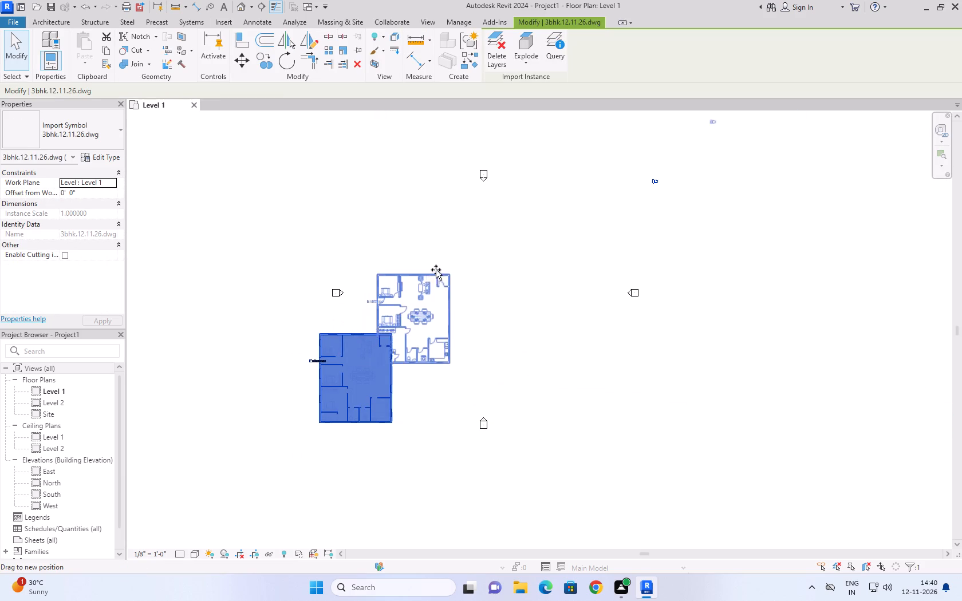
{"action": "left_click_drag", "start_coordinate": [436, 270], "coordinate": [497, 254]}
{"action": "middle_click_drag", "start_coordinate": [551, 289], "coordinate": [429, 349]}
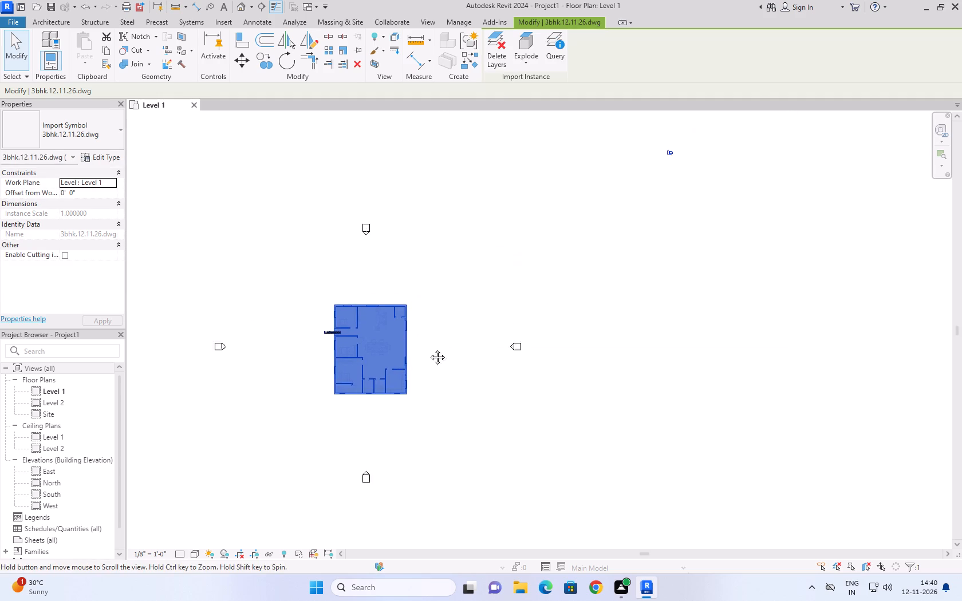
{"action": "middle_click_drag", "start_coordinate": [429, 349], "coordinate": [415, 358]}
{"action": "left_click", "coordinate": [420, 337]}
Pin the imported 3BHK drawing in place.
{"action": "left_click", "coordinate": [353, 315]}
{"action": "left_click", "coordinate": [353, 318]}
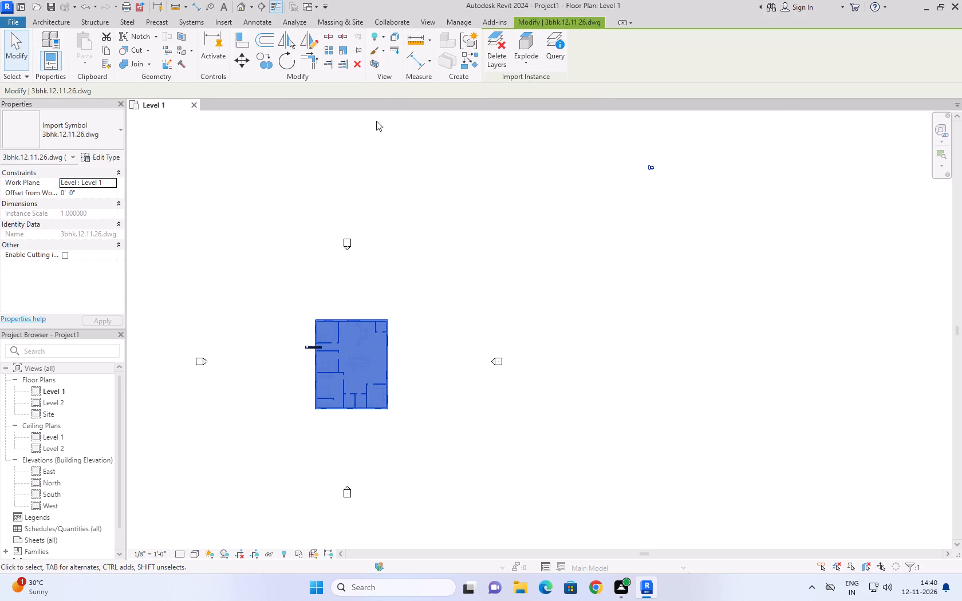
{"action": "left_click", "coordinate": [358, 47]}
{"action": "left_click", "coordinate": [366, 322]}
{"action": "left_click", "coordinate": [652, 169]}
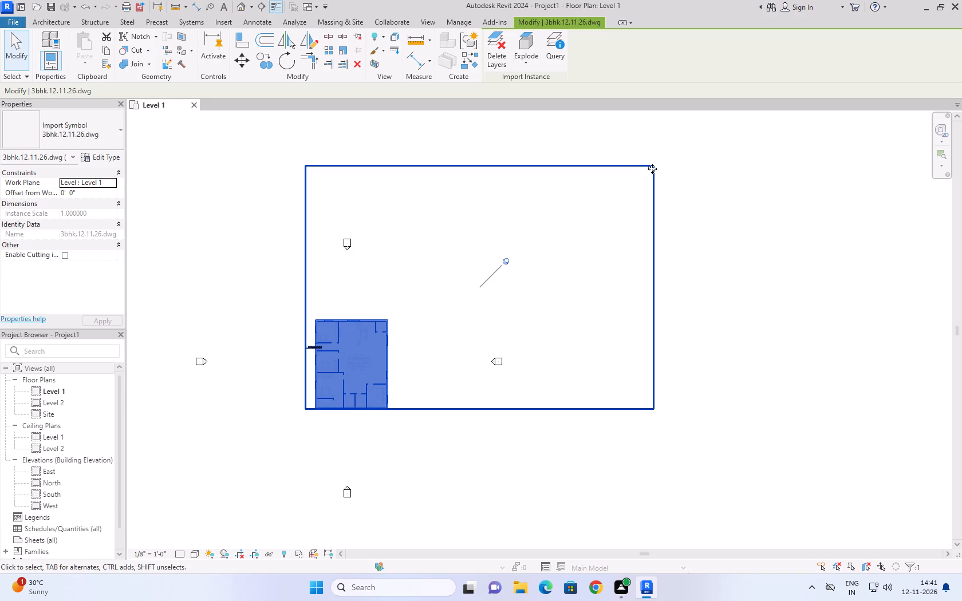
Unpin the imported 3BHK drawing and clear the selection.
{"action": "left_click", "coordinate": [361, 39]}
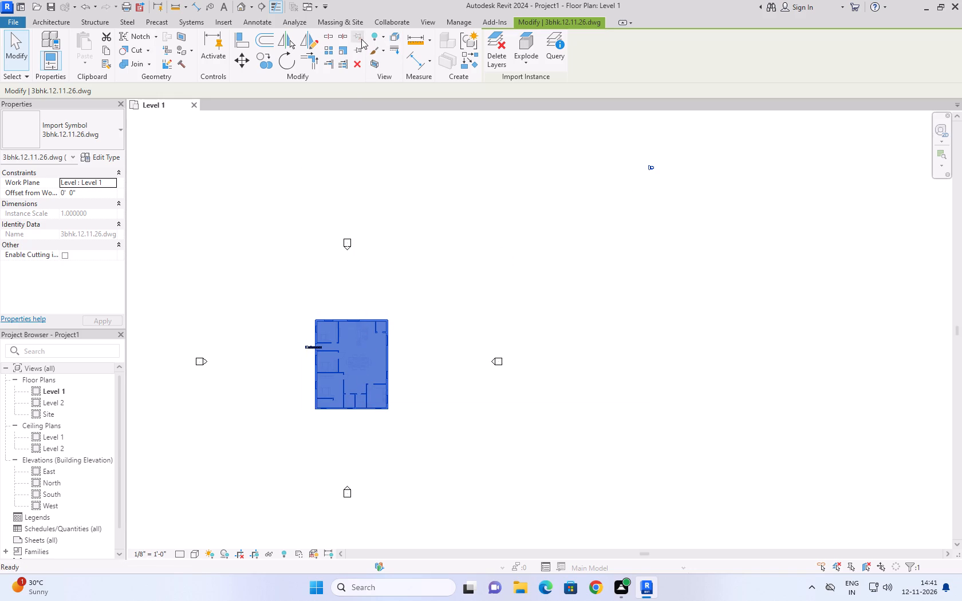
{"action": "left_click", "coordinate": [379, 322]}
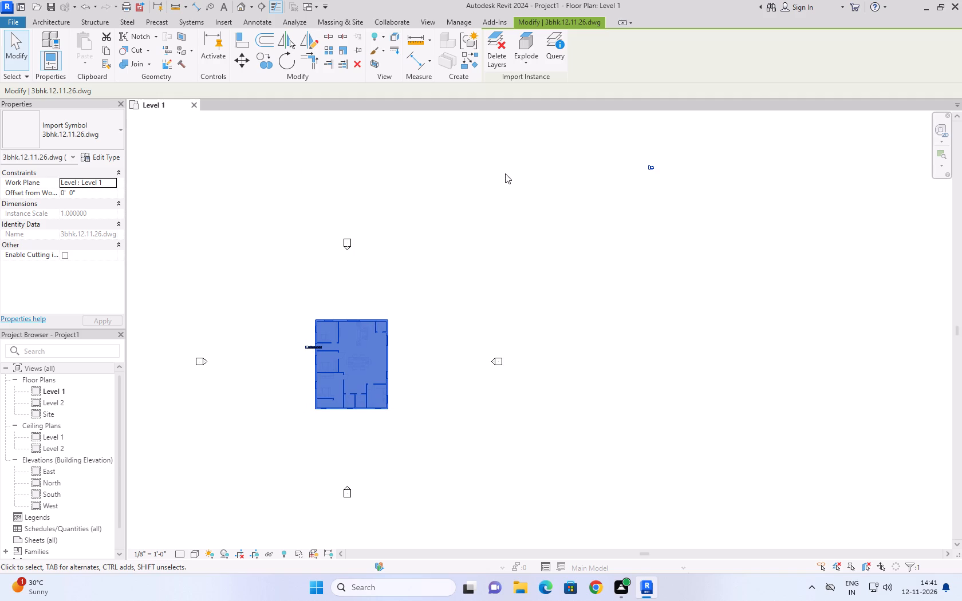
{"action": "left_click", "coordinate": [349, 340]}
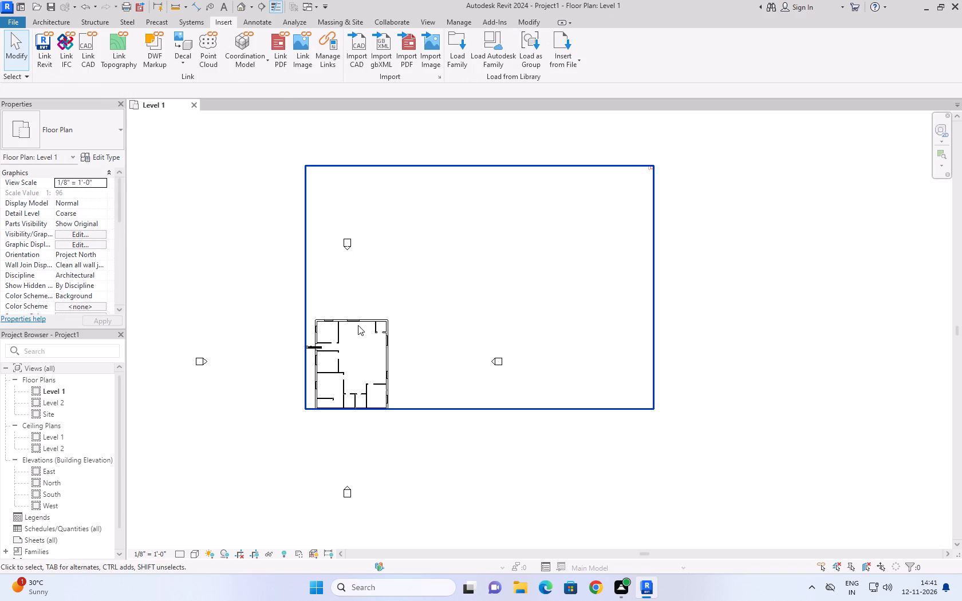
Select the imported 3BHK drawing, pin it in place and clear the selection.
{"action": "double_click", "coordinate": [358, 325]}
{"action": "left_click", "coordinate": [350, 327]}
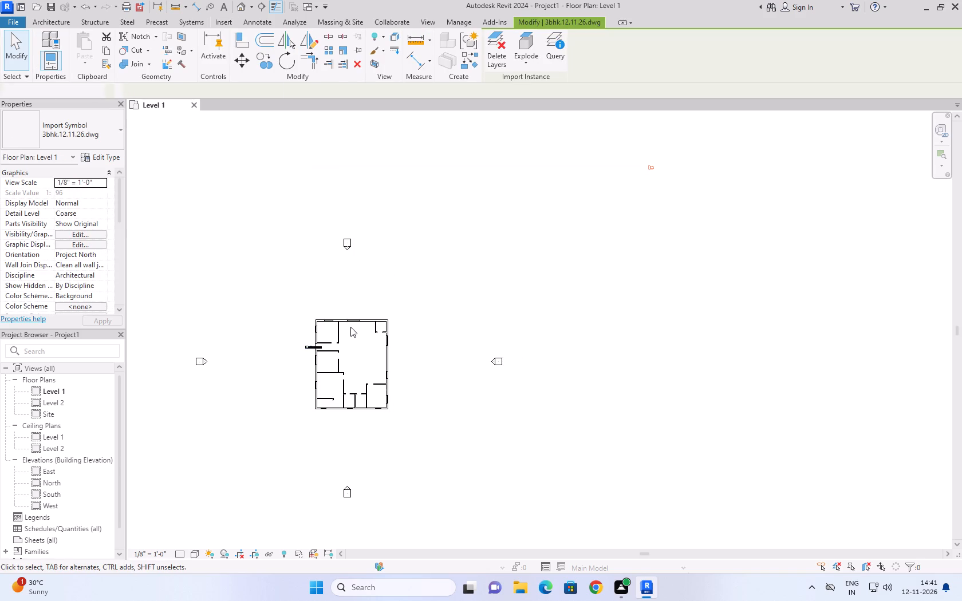
{"action": "left_click", "coordinate": [377, 319]}
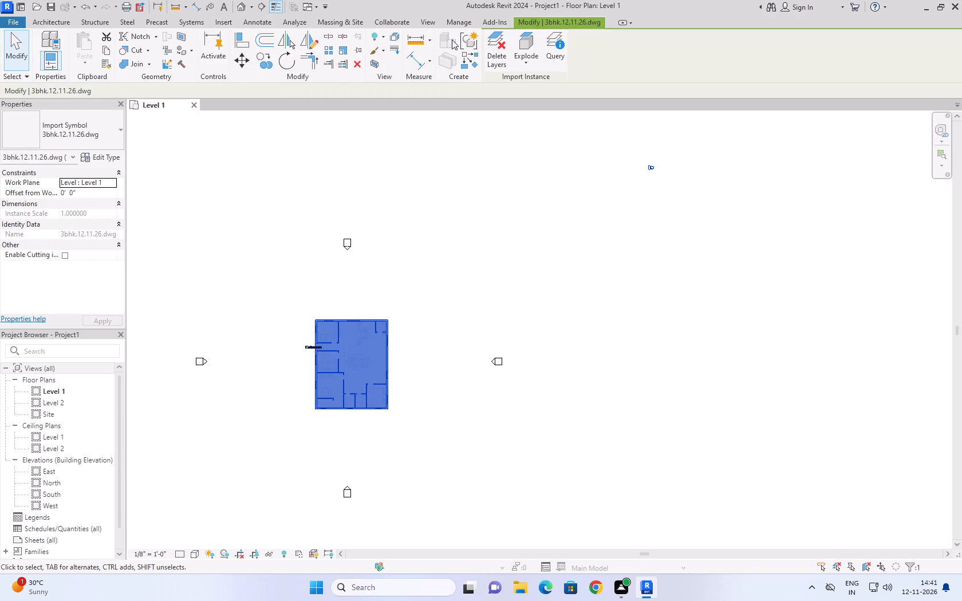
{"action": "left_click", "coordinate": [356, 48]}
{"action": "left_click", "coordinate": [377, 420]}
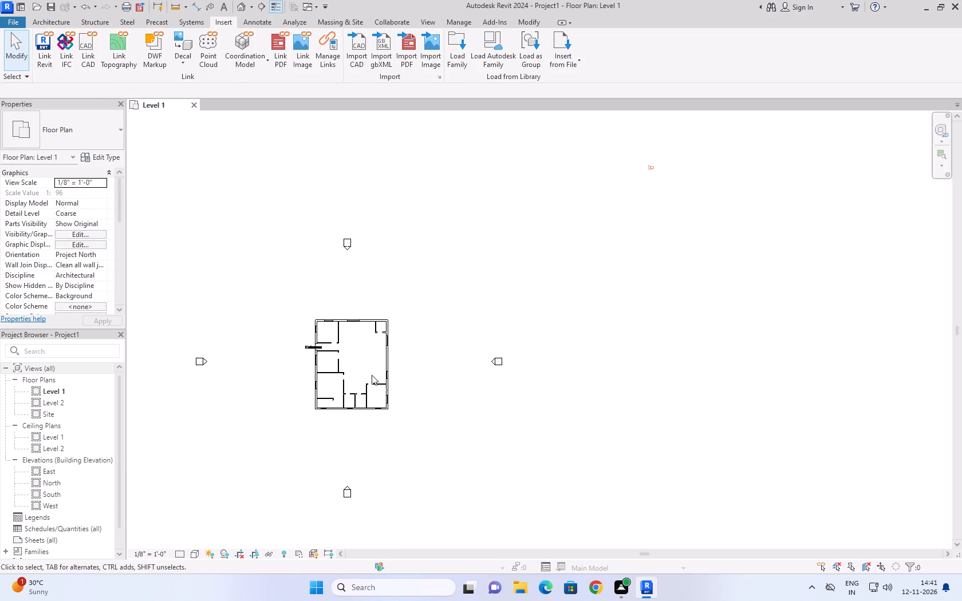
Examine the imported 3BHK plan's wall and room layout up close.
{"action": "scroll", "coordinate": [334, 373], "scroll_direction": "up", "scroll_amount": 4}
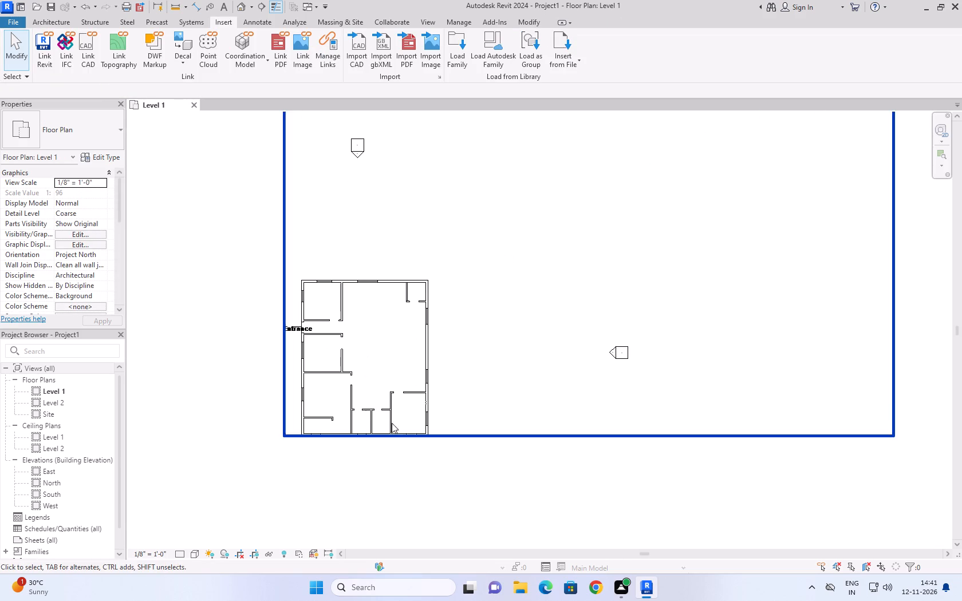
{"action": "scroll", "coordinate": [304, 449], "scroll_direction": "up", "scroll_amount": 1}
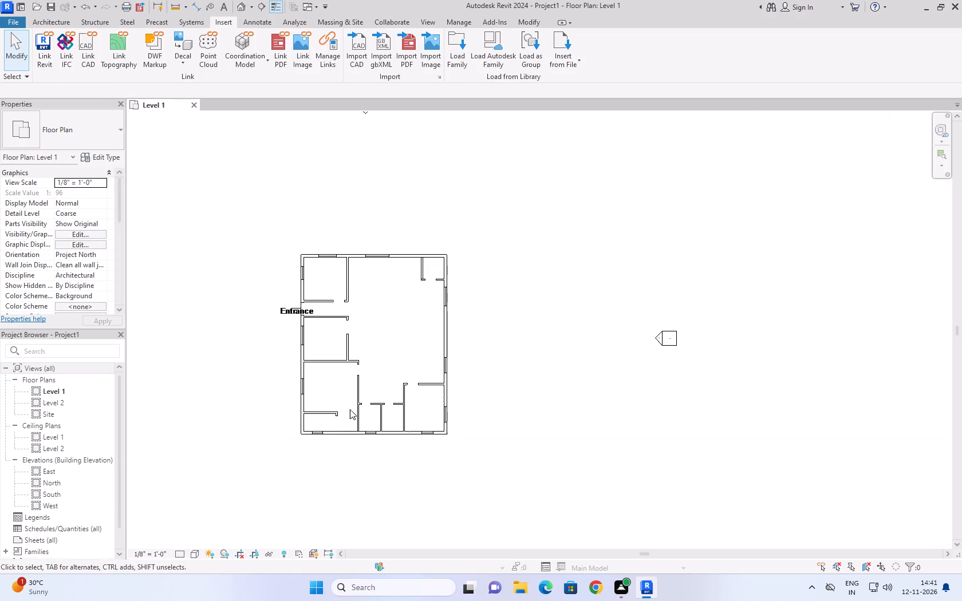
{"action": "scroll", "coordinate": [405, 305], "scroll_direction": "up", "scroll_amount": 2}
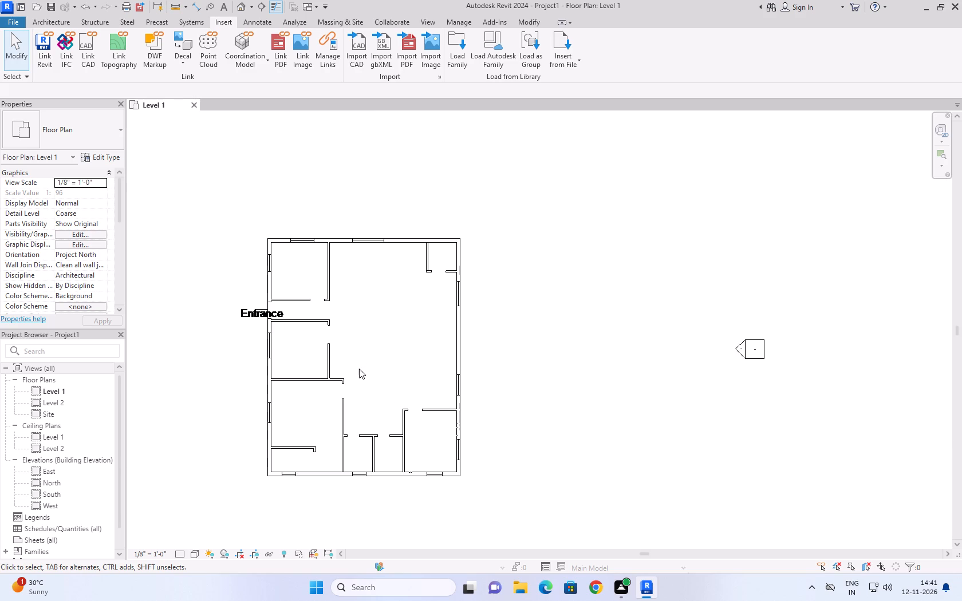
{"action": "middle_click_drag", "start_coordinate": [356, 370], "coordinate": [404, 307]}
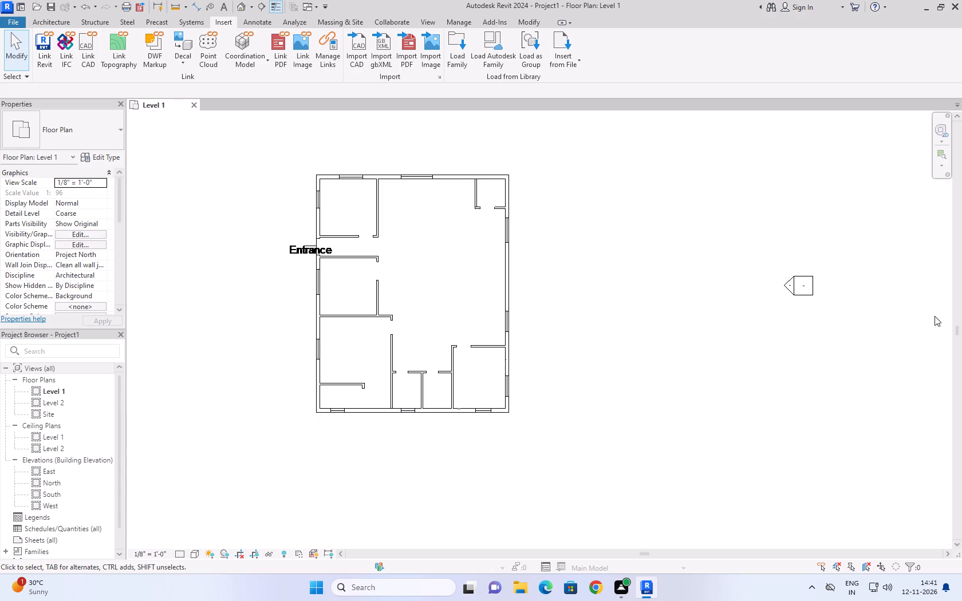
{"action": "middle_click_drag", "start_coordinate": [424, 279], "coordinate": [435, 325]}
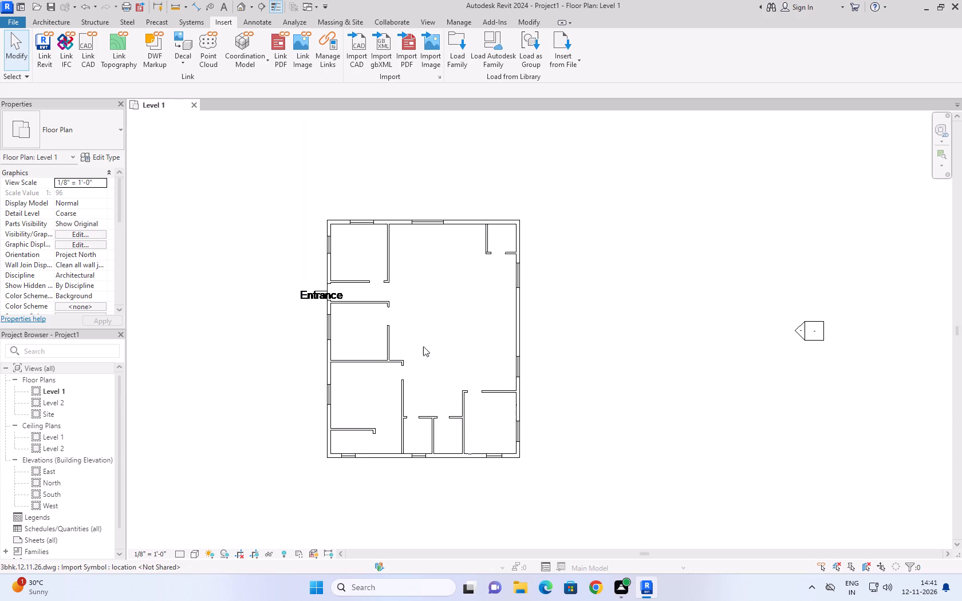
{"action": "middle_click_drag", "start_coordinate": [424, 346], "coordinate": [349, 343]}
{"action": "middle_click_drag", "start_coordinate": [226, 223], "coordinate": [264, 279]}
{"action": "scroll", "coordinate": [264, 278], "scroll_direction": "down", "scroll_amount": 1}
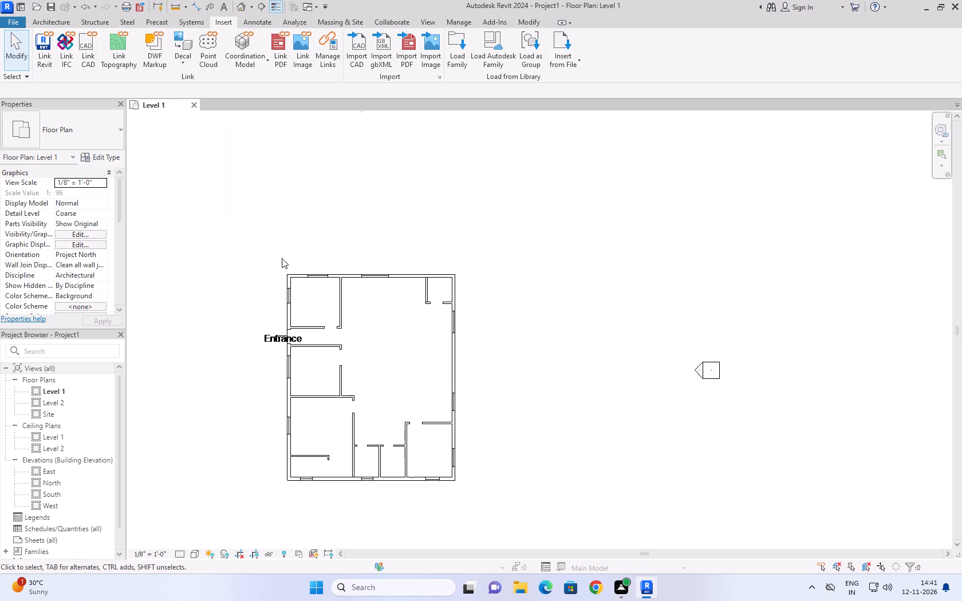
{"action": "left_click", "coordinate": [342, 276]}
{"action": "left_click", "coordinate": [159, 211]}
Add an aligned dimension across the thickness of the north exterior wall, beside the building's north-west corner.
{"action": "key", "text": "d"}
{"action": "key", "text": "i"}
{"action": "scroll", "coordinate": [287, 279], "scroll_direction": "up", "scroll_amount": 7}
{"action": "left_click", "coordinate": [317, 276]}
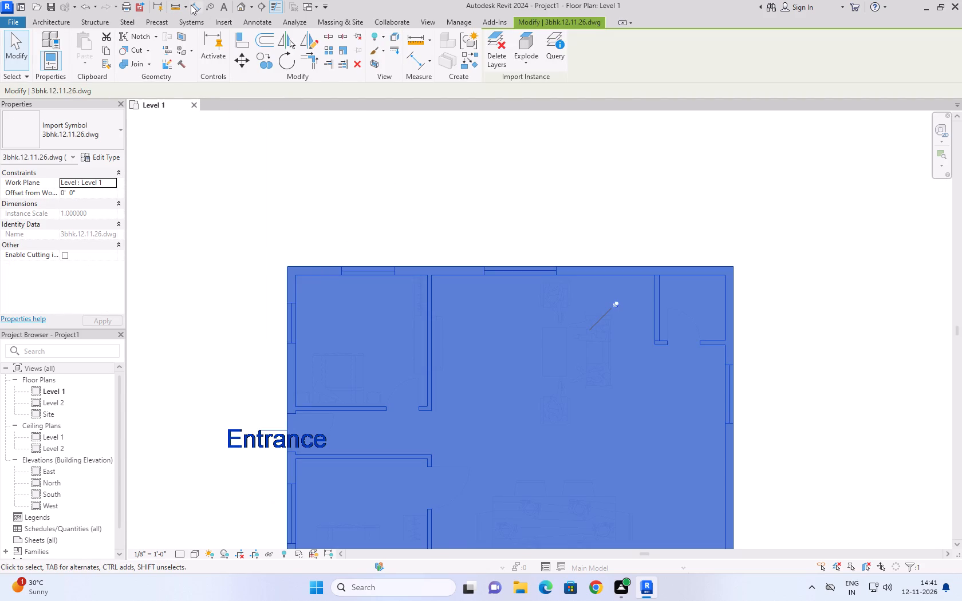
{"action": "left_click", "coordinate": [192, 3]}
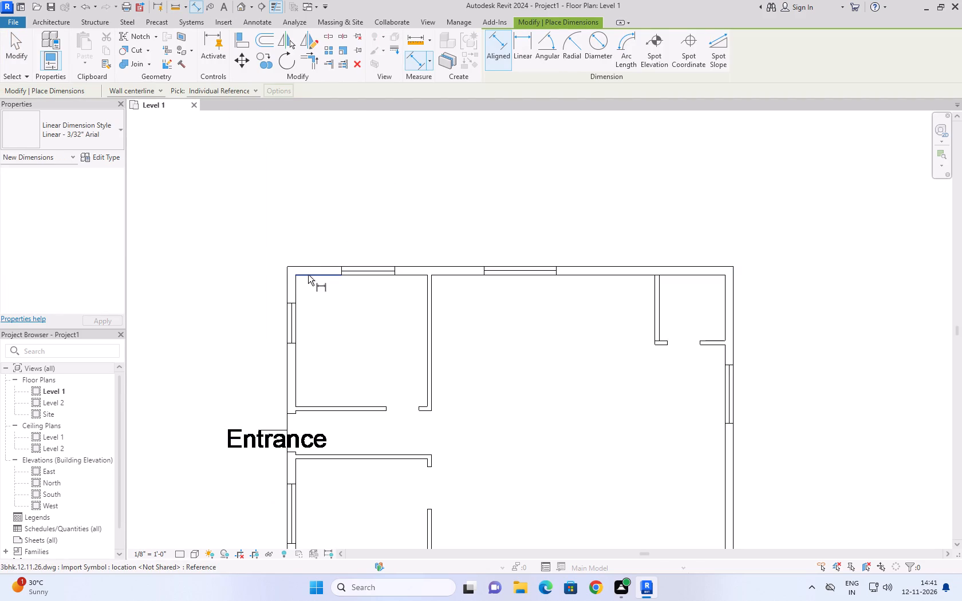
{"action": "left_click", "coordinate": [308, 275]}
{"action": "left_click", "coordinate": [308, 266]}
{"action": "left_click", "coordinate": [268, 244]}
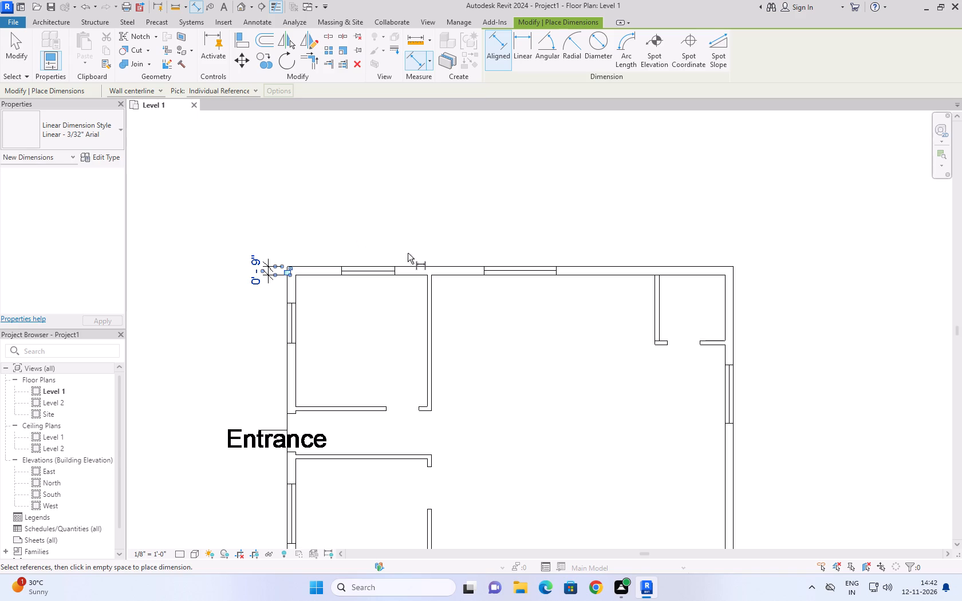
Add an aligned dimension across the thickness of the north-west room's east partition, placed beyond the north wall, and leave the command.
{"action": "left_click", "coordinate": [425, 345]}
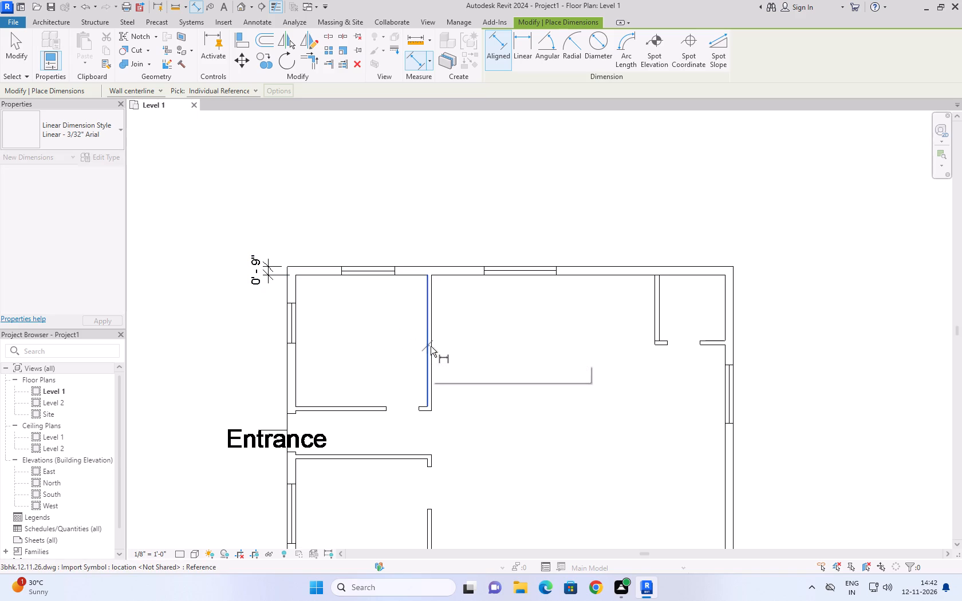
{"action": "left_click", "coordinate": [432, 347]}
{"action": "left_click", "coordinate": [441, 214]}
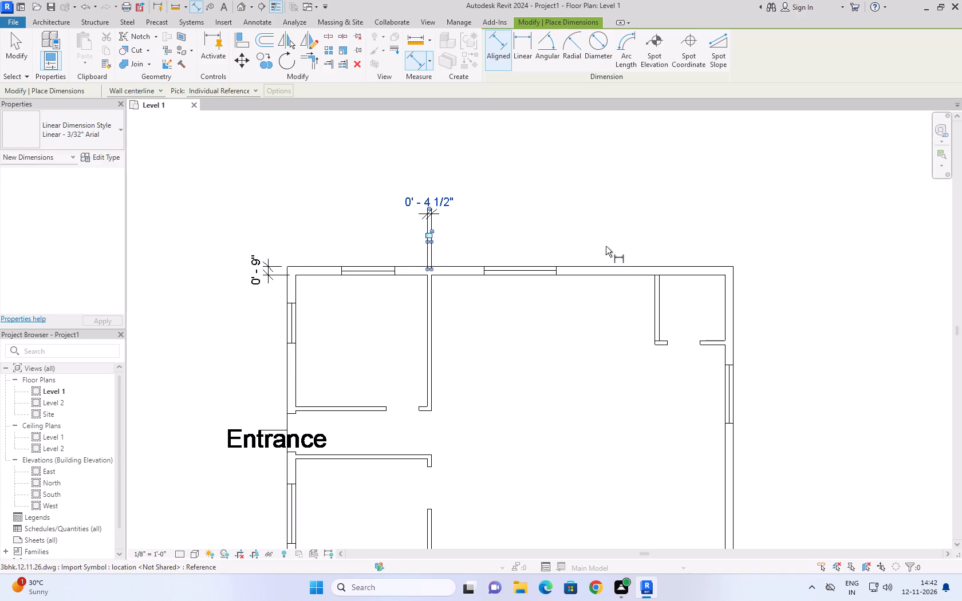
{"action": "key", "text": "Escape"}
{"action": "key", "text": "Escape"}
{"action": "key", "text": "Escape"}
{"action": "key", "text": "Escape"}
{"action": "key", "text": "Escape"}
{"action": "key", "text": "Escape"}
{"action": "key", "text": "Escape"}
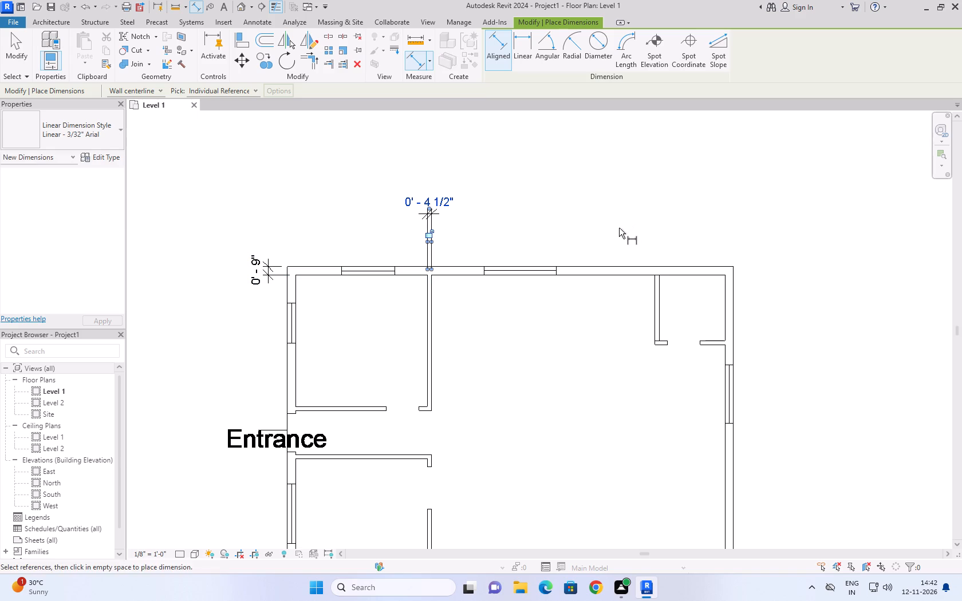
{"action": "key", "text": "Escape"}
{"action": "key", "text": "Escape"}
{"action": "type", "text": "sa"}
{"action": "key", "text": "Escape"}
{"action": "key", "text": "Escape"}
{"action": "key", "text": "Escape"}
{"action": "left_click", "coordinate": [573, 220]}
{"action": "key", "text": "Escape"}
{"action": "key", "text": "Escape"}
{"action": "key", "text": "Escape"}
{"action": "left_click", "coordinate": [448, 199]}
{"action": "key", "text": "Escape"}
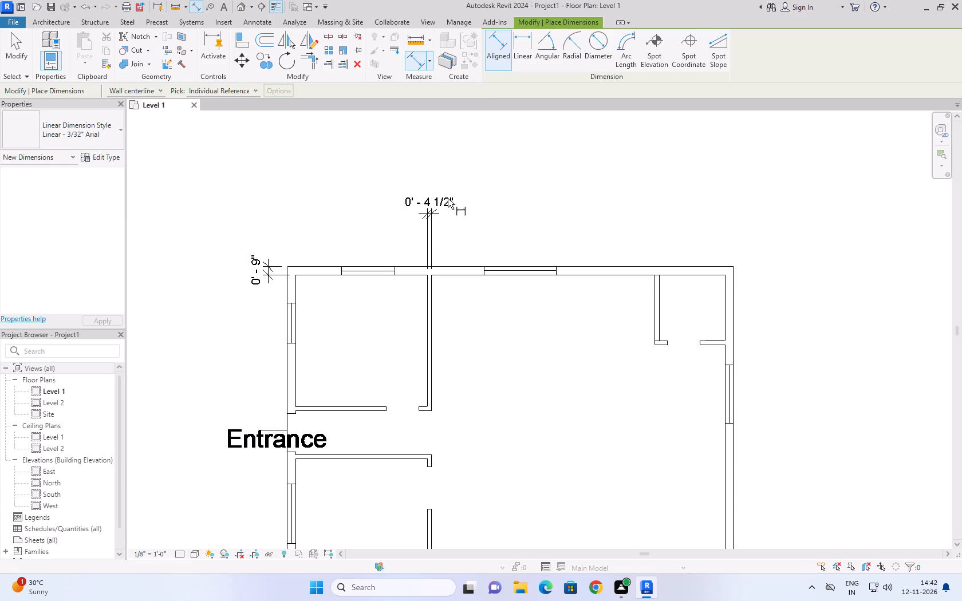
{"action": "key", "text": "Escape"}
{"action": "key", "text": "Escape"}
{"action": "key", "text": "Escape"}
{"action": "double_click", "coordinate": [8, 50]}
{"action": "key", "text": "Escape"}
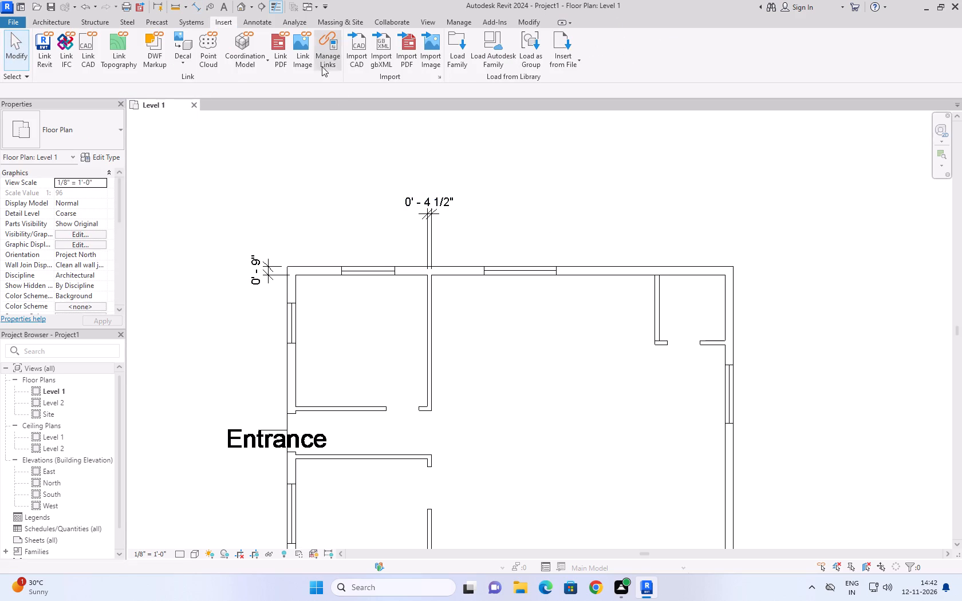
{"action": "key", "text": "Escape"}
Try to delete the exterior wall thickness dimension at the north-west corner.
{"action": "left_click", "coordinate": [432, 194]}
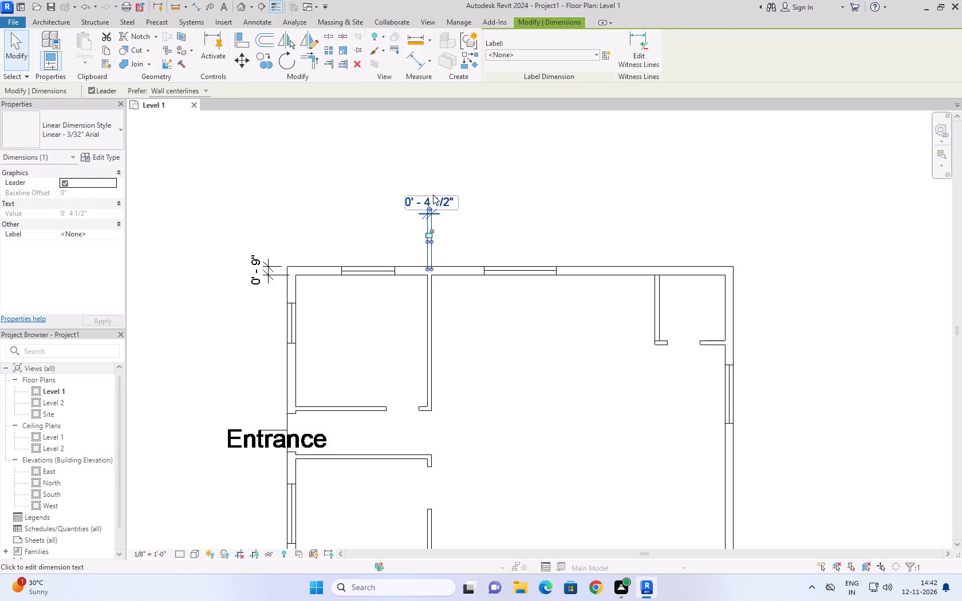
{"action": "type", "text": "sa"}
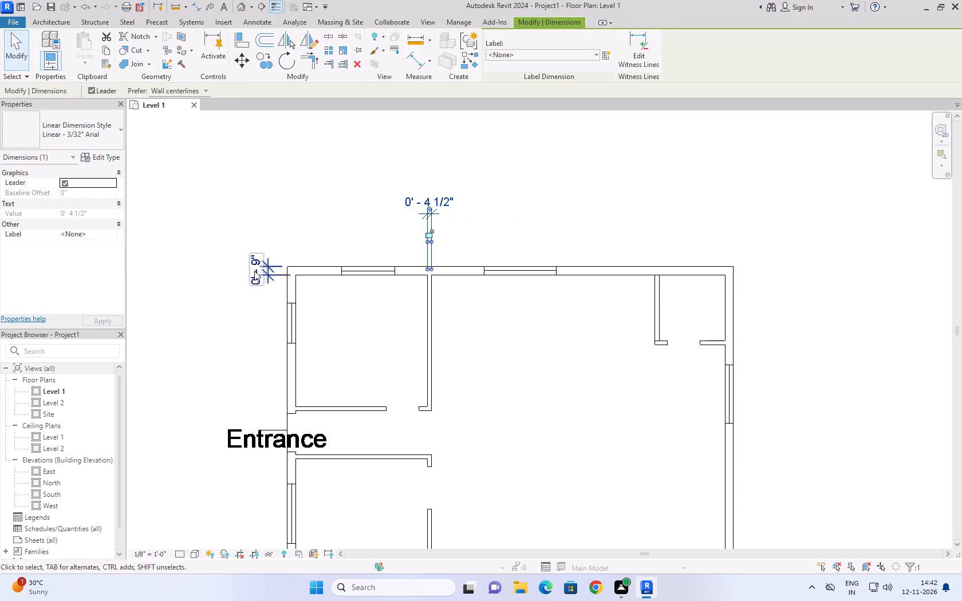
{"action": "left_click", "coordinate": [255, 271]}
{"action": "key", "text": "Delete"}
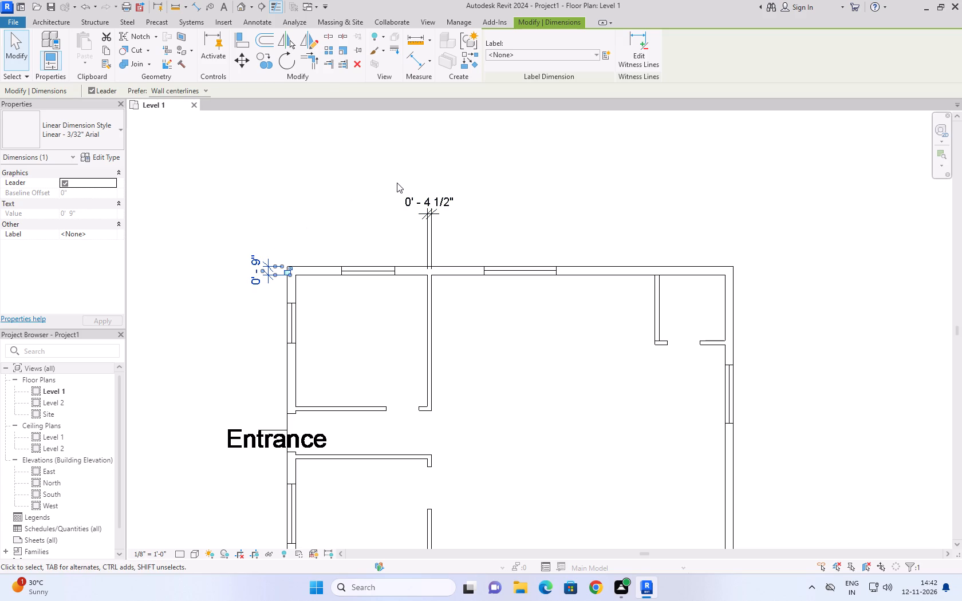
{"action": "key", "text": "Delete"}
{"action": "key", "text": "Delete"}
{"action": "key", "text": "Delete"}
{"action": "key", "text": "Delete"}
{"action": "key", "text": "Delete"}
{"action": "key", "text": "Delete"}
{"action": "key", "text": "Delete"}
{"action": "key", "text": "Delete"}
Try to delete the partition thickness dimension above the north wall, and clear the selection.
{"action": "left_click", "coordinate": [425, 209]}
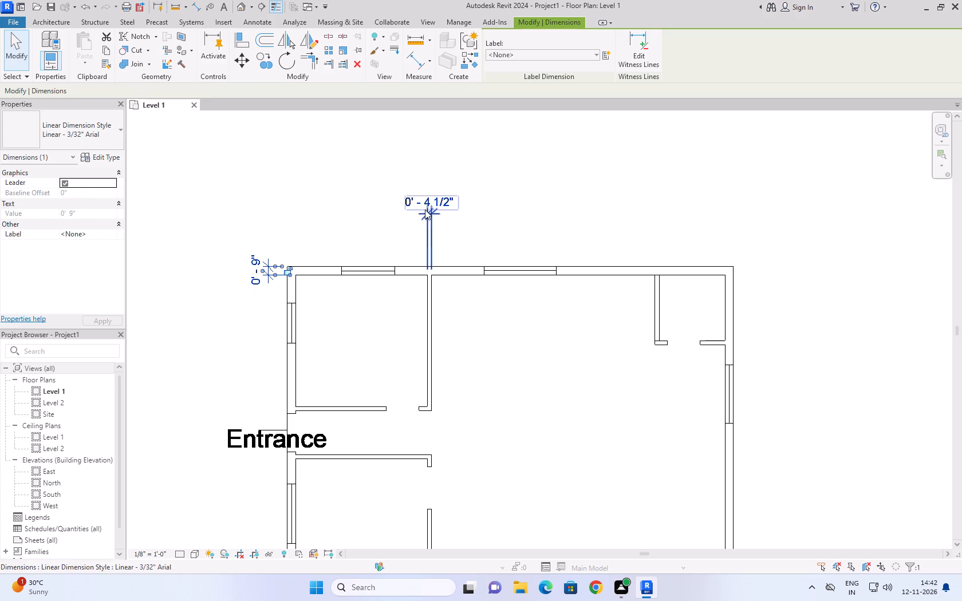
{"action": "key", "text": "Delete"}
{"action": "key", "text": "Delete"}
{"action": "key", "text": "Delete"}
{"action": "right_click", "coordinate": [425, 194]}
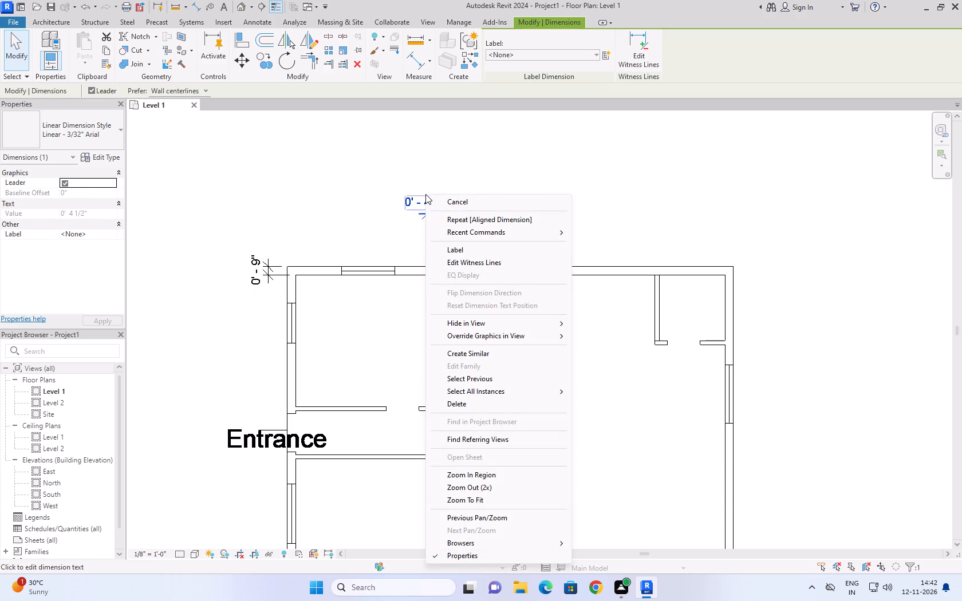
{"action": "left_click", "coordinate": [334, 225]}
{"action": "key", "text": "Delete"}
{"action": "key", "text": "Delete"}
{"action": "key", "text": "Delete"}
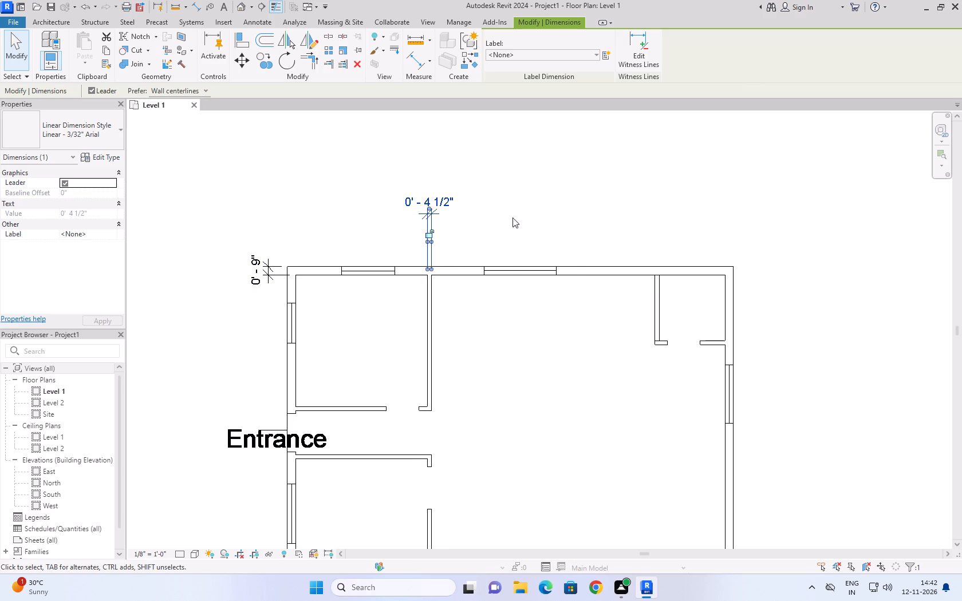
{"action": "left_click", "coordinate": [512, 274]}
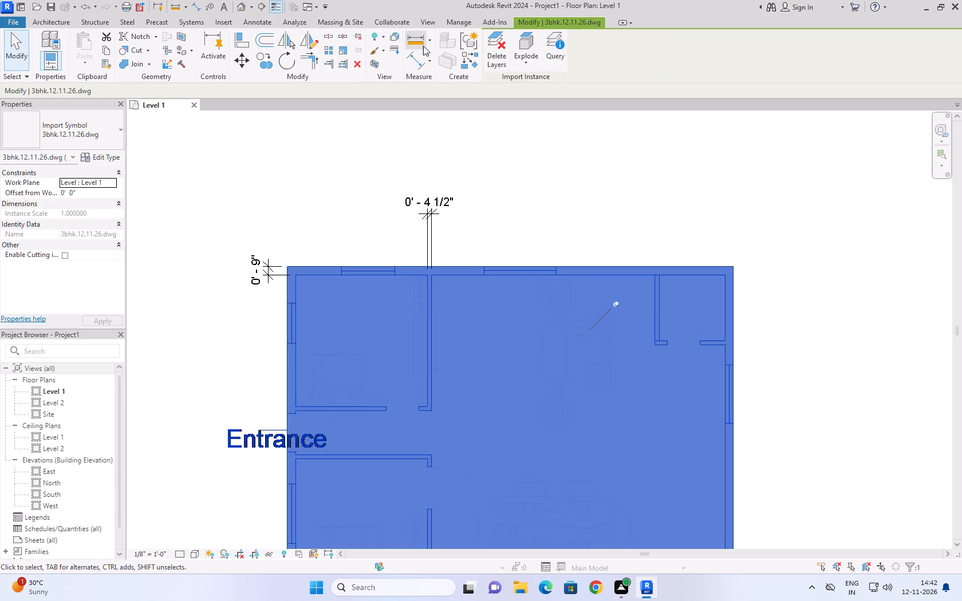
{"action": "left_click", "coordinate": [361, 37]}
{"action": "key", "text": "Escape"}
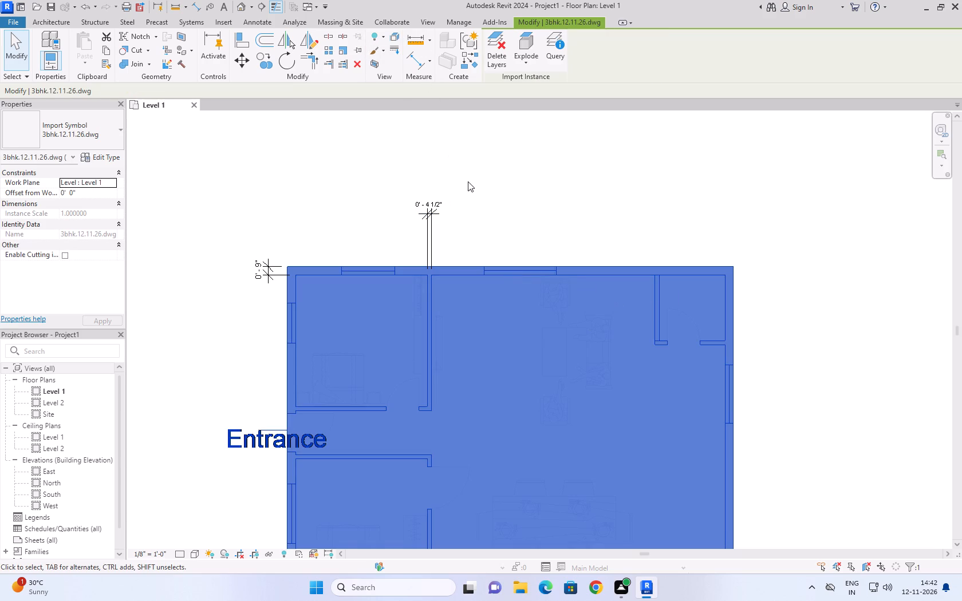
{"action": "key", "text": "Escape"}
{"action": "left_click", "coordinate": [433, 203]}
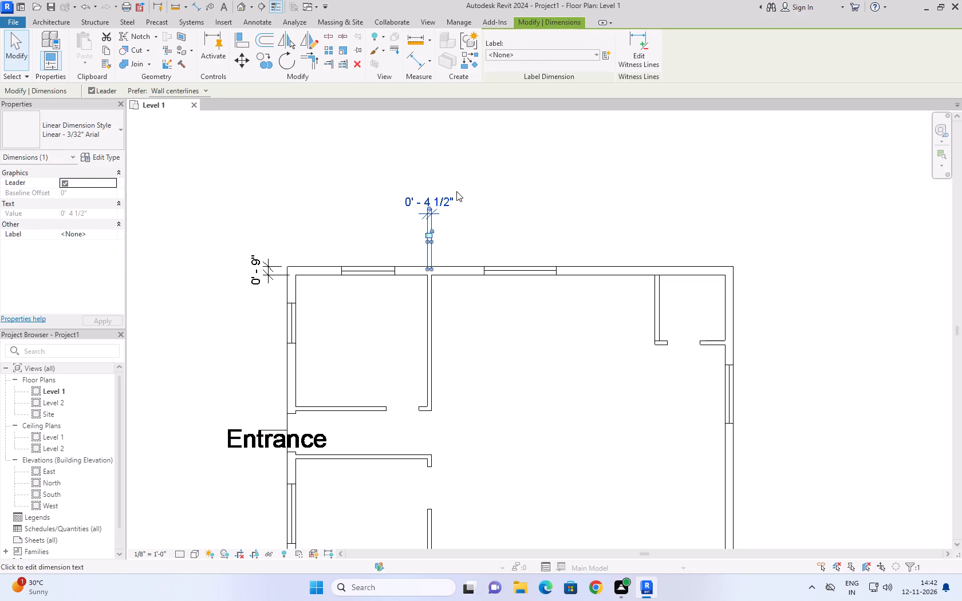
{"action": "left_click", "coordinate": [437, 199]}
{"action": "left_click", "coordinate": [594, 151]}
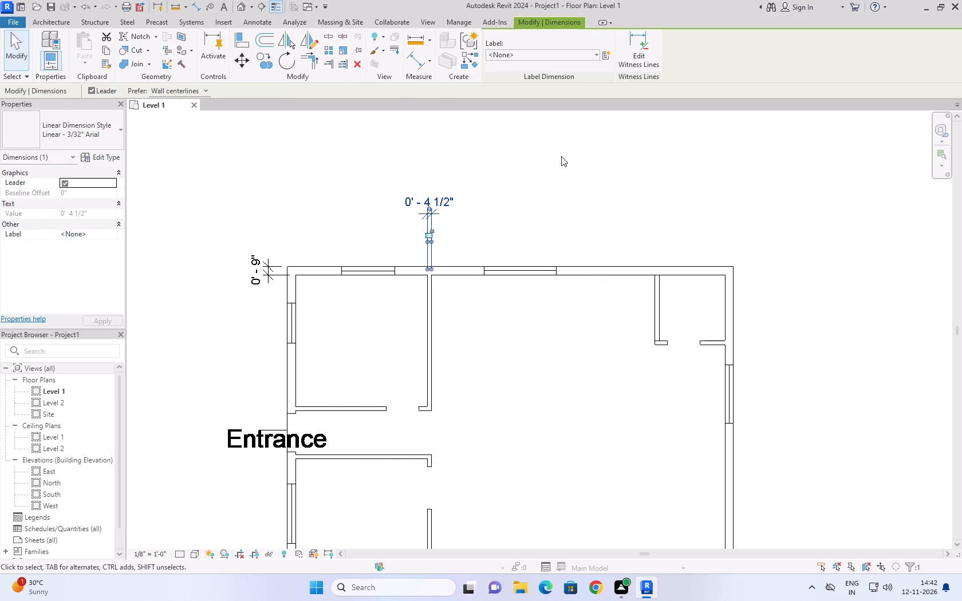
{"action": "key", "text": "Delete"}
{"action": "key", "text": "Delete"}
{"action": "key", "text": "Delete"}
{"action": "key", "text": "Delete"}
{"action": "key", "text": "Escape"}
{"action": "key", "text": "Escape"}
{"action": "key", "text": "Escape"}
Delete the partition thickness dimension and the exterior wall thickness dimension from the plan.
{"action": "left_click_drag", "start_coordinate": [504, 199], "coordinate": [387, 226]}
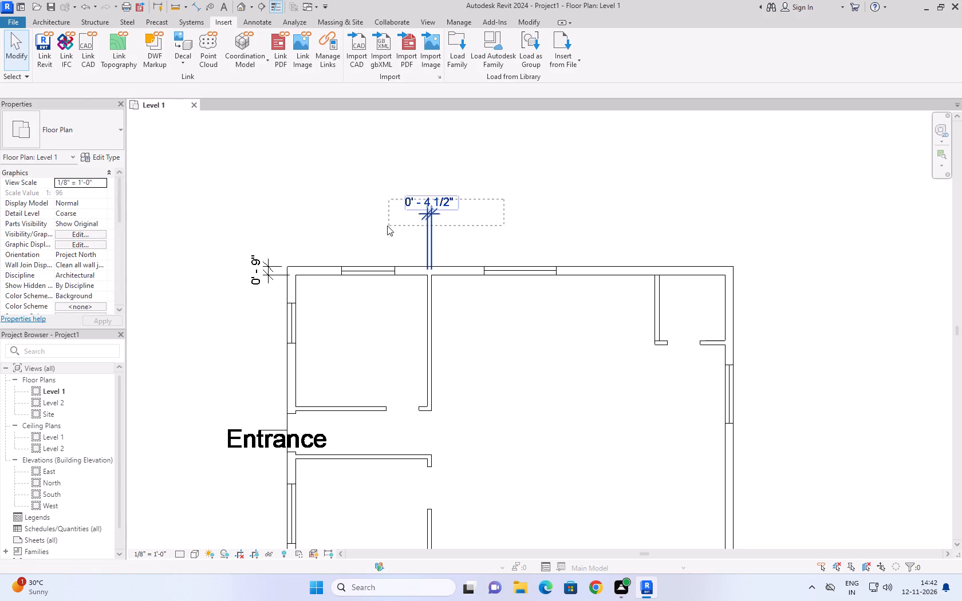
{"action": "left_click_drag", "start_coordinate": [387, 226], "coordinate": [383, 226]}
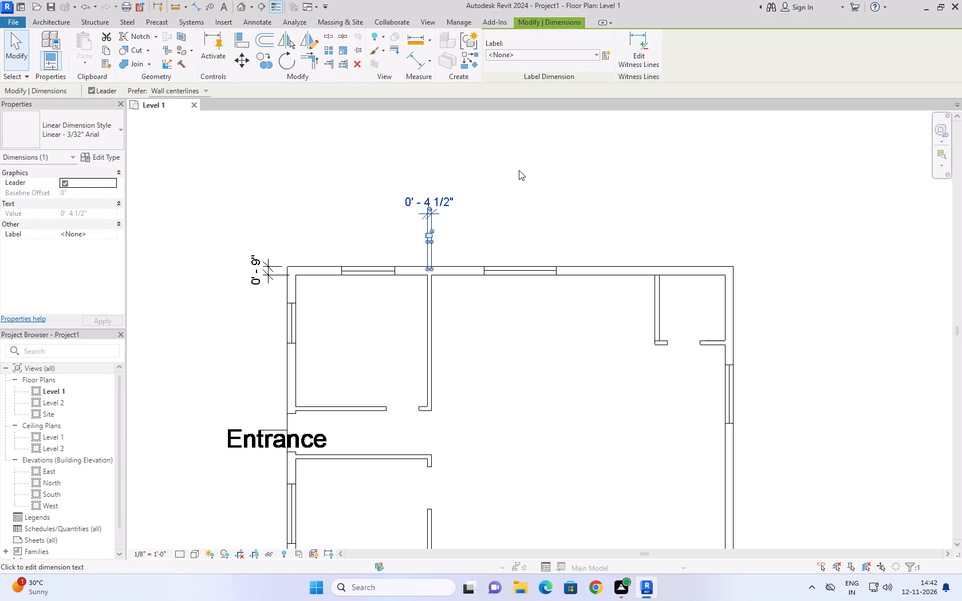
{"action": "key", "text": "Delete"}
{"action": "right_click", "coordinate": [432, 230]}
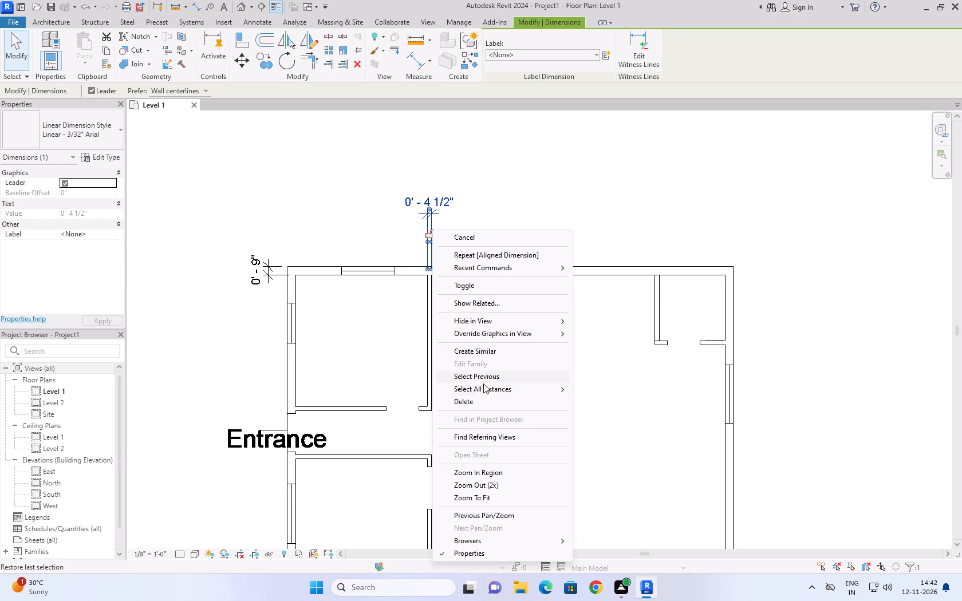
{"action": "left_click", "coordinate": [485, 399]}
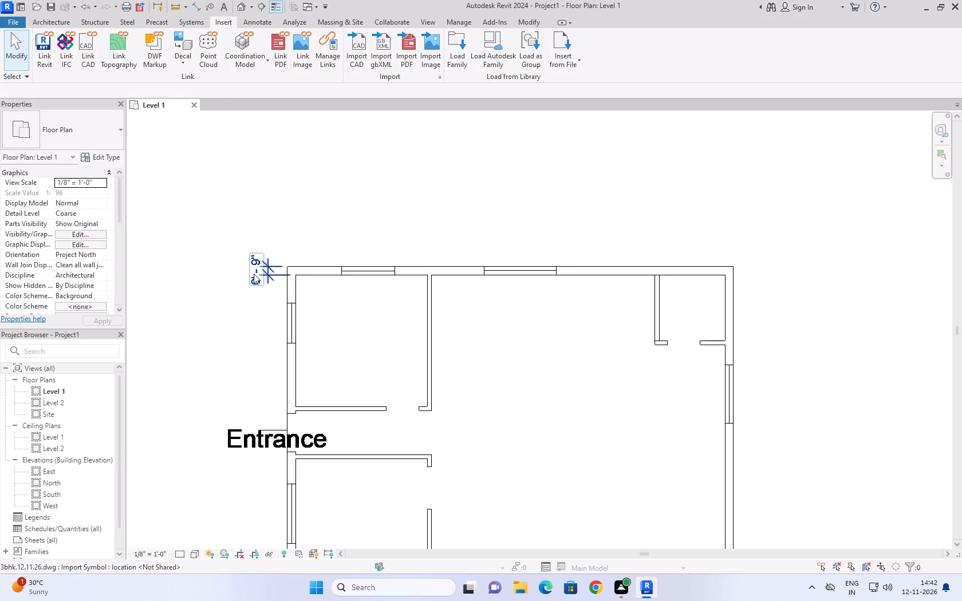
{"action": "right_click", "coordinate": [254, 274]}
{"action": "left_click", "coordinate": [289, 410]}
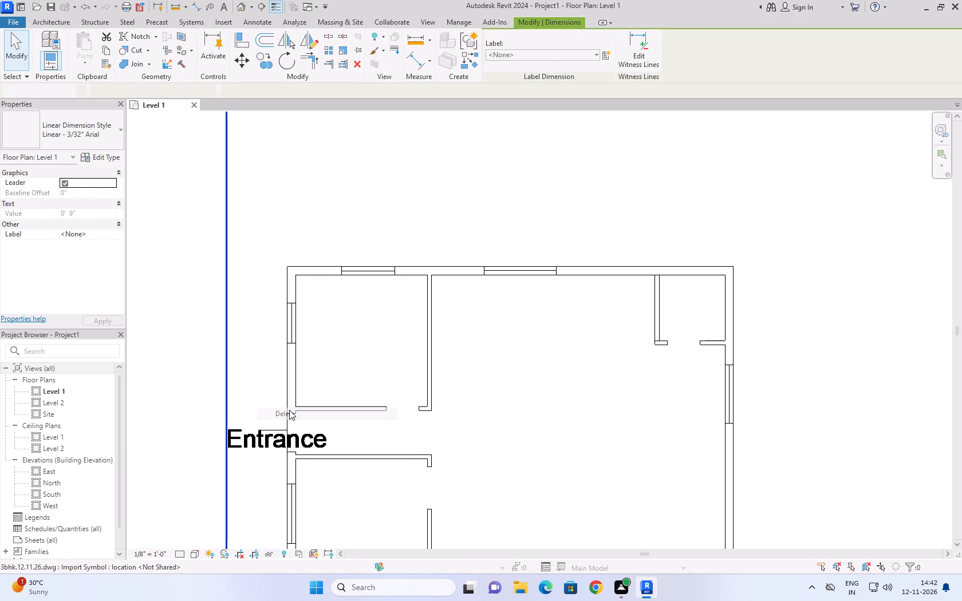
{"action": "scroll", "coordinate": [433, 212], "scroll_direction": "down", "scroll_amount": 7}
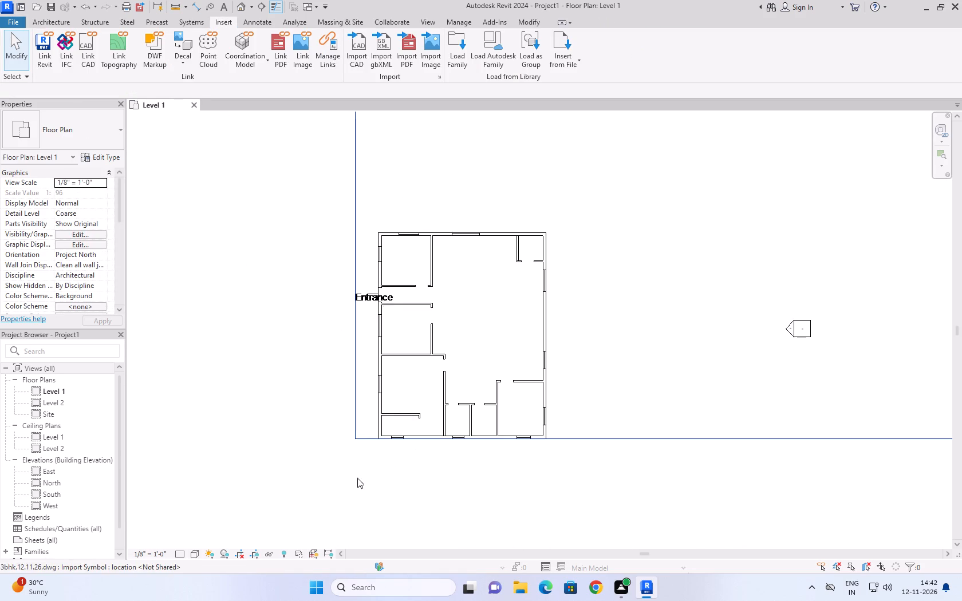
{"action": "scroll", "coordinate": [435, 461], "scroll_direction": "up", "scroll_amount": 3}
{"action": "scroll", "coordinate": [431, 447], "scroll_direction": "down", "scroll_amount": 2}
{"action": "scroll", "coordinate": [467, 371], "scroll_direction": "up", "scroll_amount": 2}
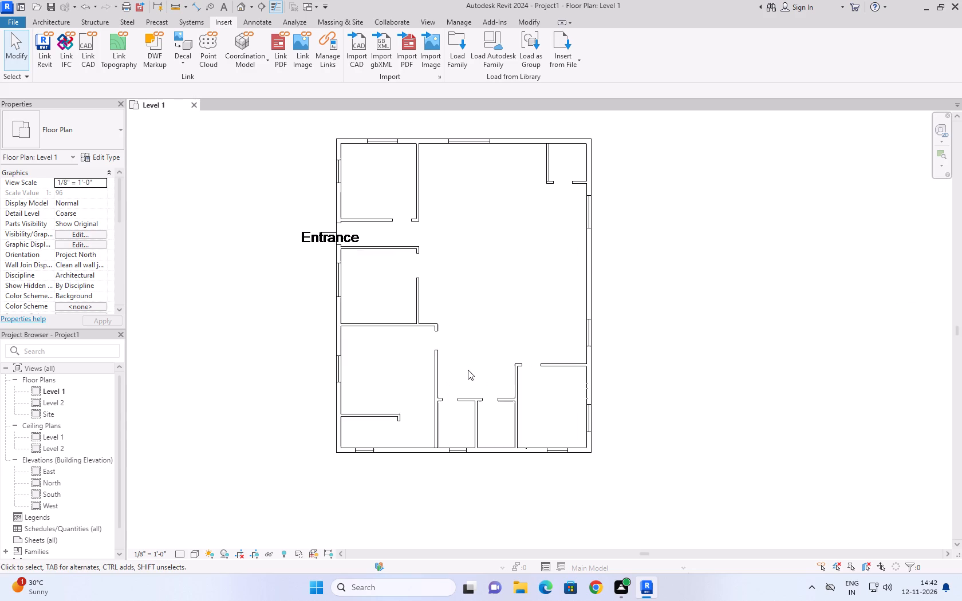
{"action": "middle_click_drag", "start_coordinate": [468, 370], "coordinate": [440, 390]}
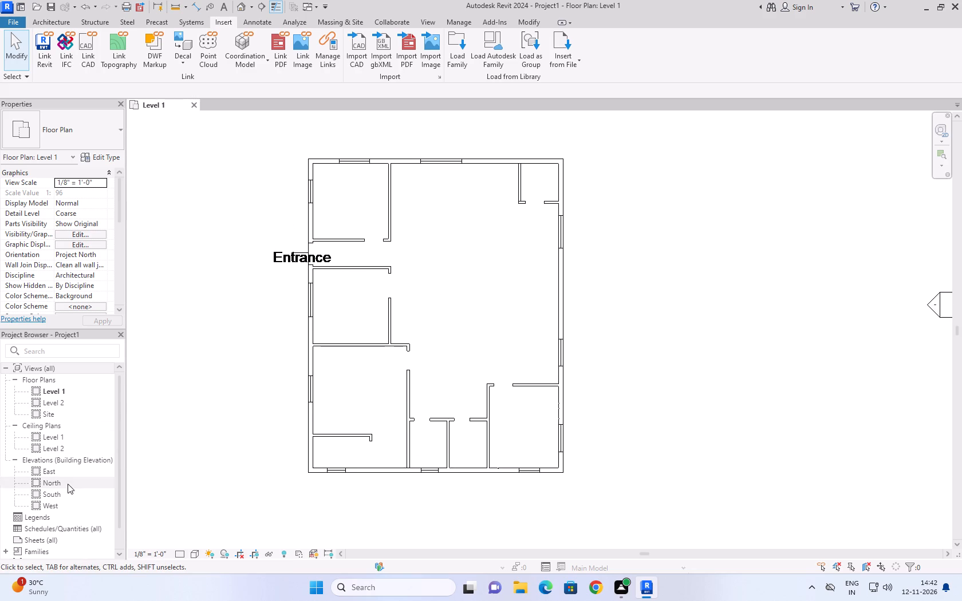
Open the South elevation and set its visual style to Realistic.
{"action": "double_click", "coordinate": [66, 491]}
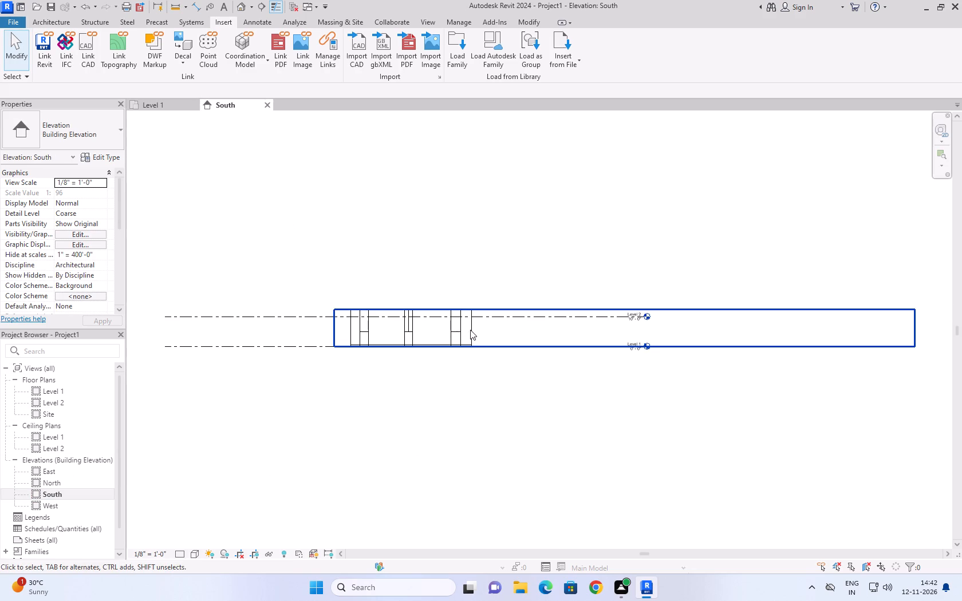
{"action": "left_click", "coordinate": [168, 109]}
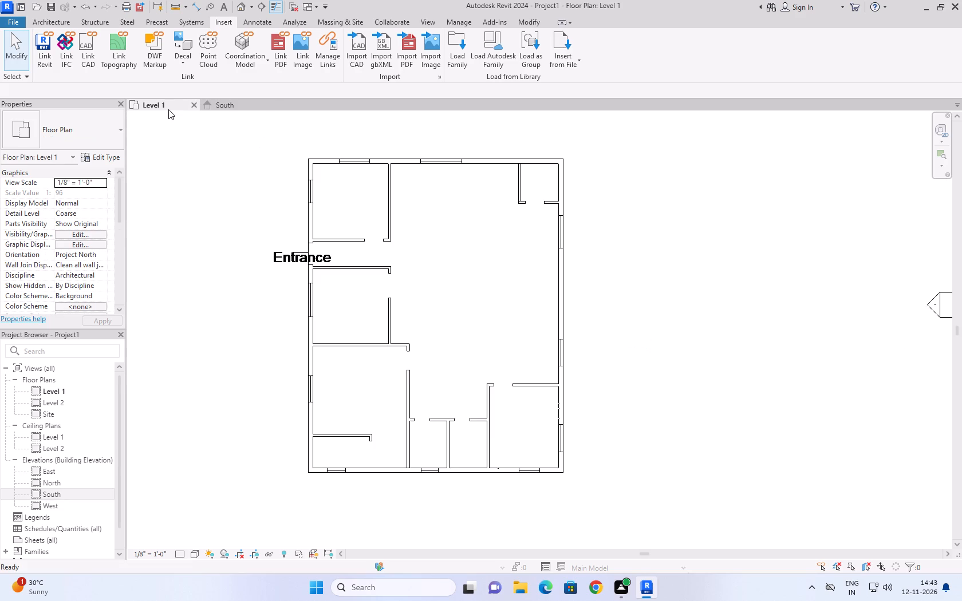
{"action": "left_click", "coordinate": [219, 102]}
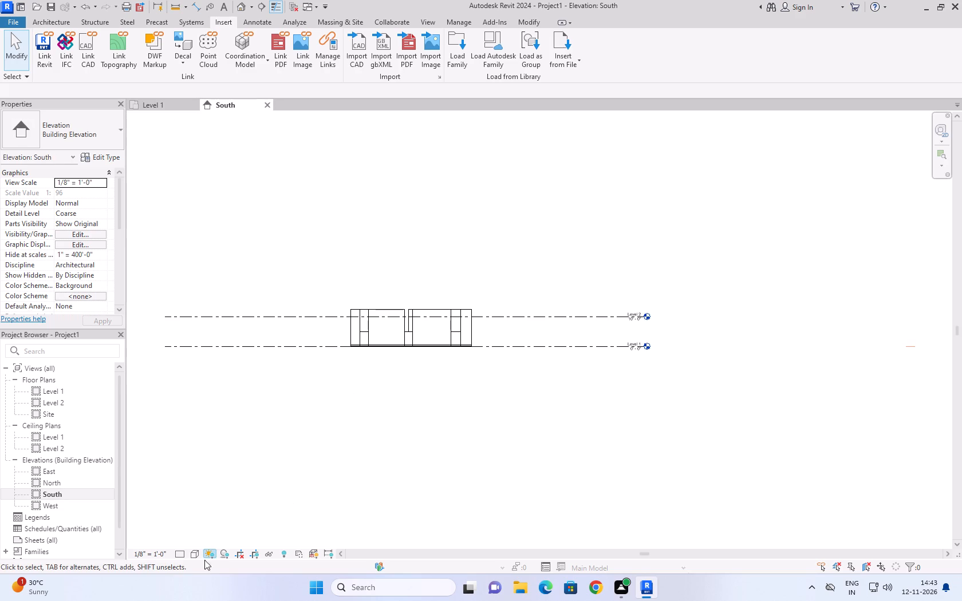
{"action": "left_click", "coordinate": [197, 551]}
{"action": "left_click", "coordinate": [210, 536]}
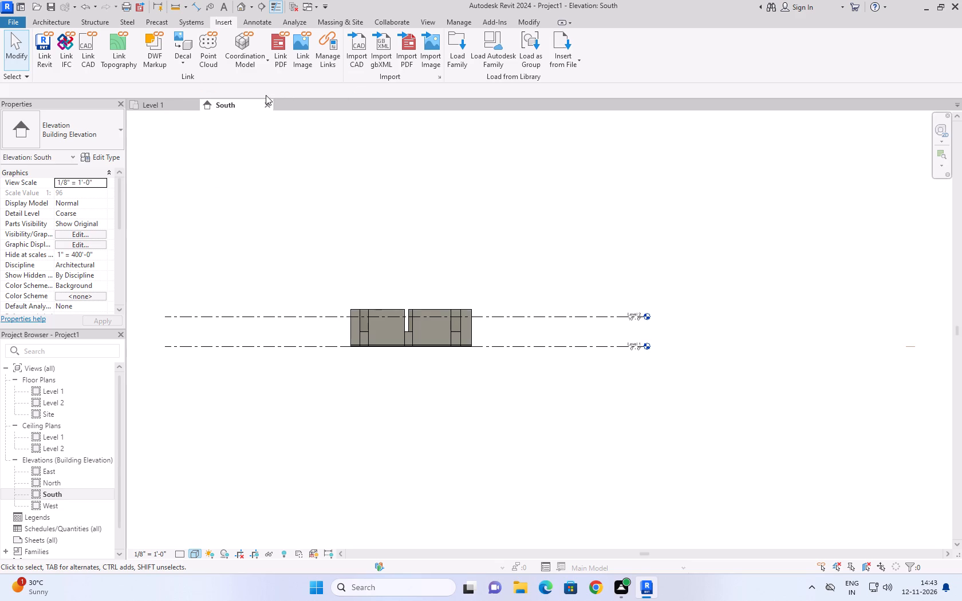
Create the default 3D view of the imported 3BHK plan and set its visual style to Realistic.
{"action": "left_click", "coordinate": [161, 109]}
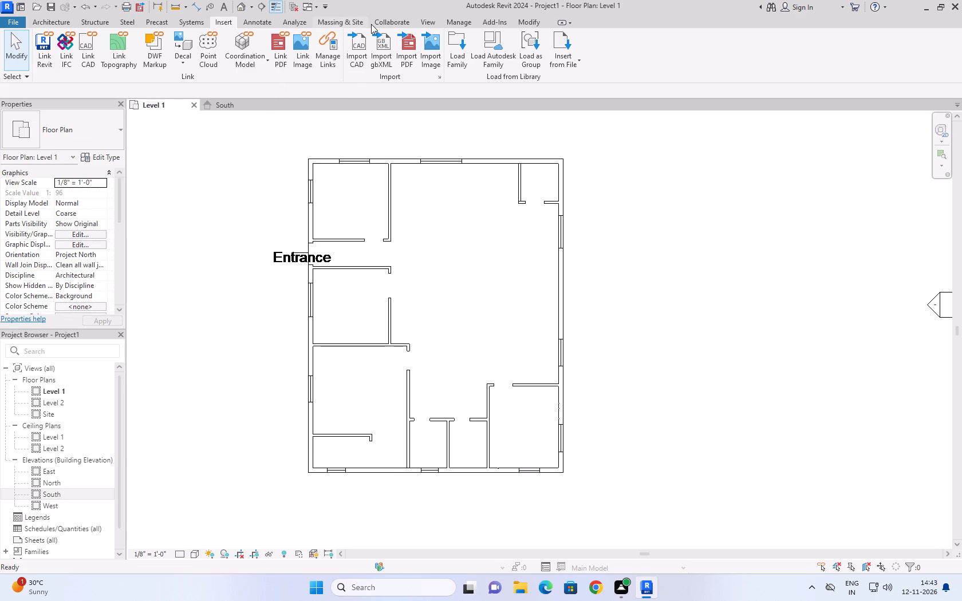
{"action": "left_click", "coordinate": [425, 21]}
{"action": "left_click", "coordinate": [357, 42]}
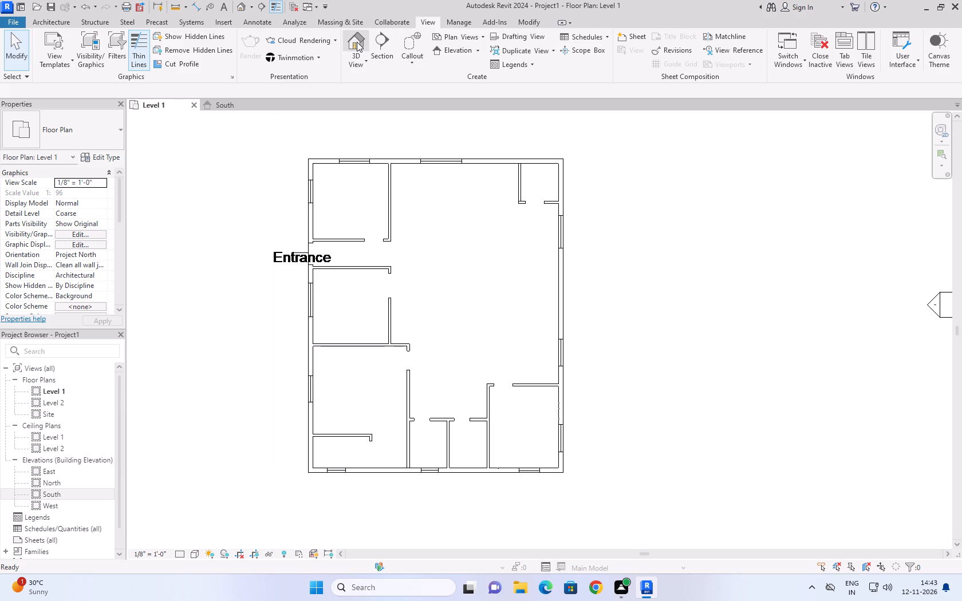
{"action": "scroll", "coordinate": [481, 318], "scroll_direction": "up", "scroll_amount": 2}
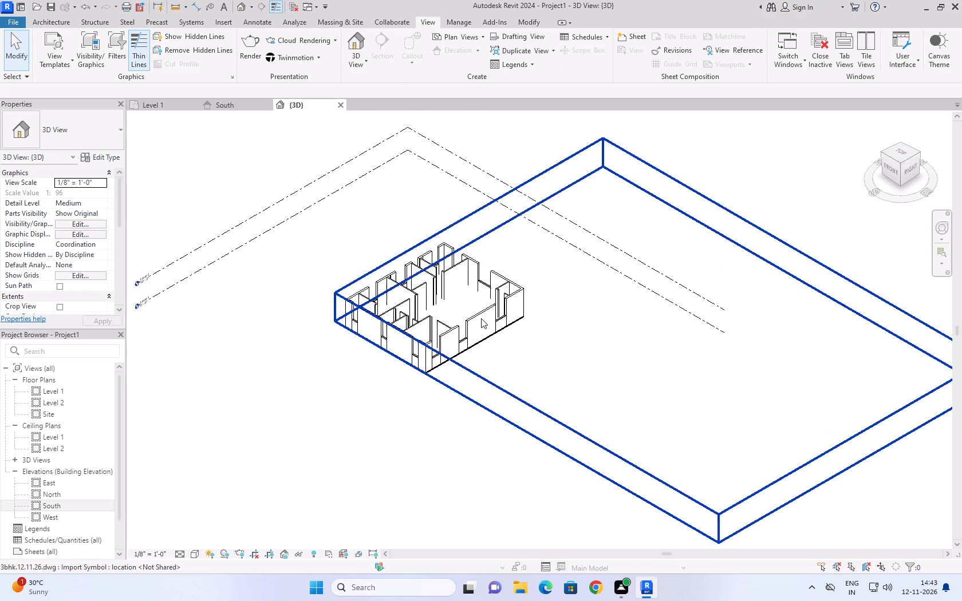
{"action": "scroll", "coordinate": [481, 318], "scroll_direction": "up", "scroll_amount": 2}
{"action": "scroll", "coordinate": [448, 420], "scroll_direction": "up", "scroll_amount": 3}
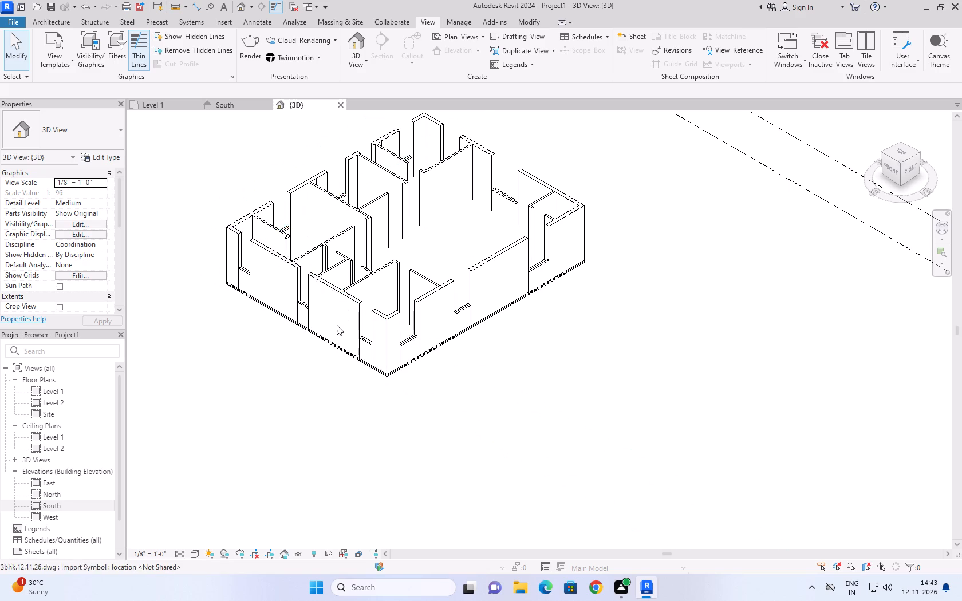
{"action": "left_click", "coordinate": [257, 380]}
{"action": "middle_click_drag", "start_coordinate": [281, 384], "coordinate": [475, 347], "text": "shift"}
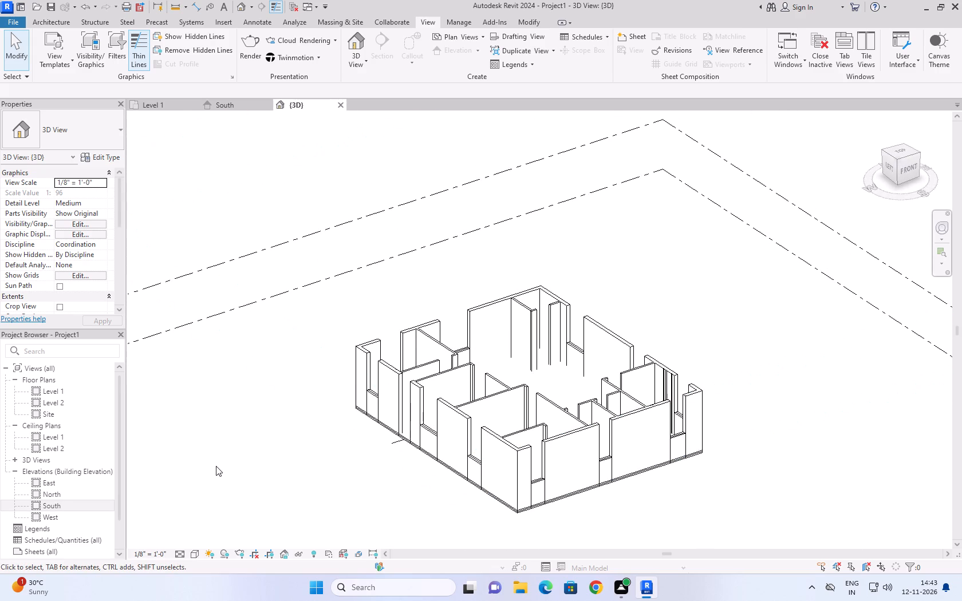
{"action": "left_click", "coordinate": [202, 548]}
{"action": "left_click", "coordinate": [200, 550]}
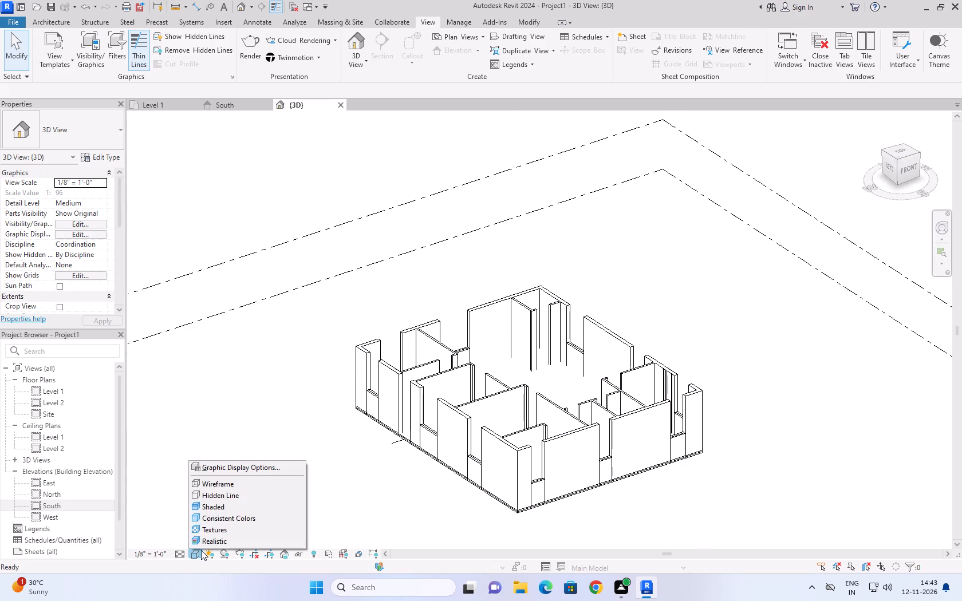
{"action": "left_click", "coordinate": [210, 544]}
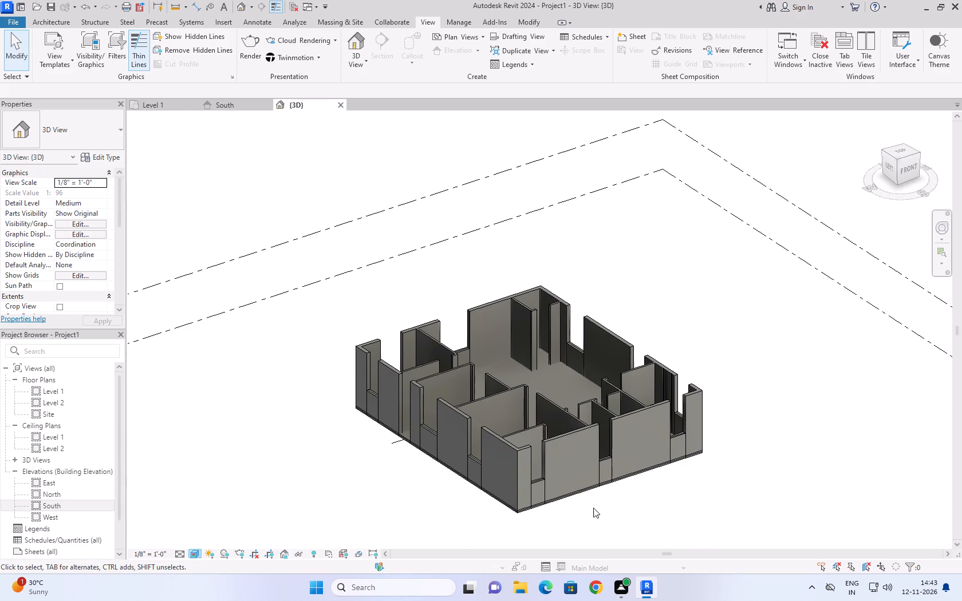
Examine the imported 3BHK model's walls, openings and room layout from several sides in the 3D view, and select the import.
{"action": "middle_click_drag", "start_coordinate": [597, 503], "coordinate": [688, 438], "text": "shift"}
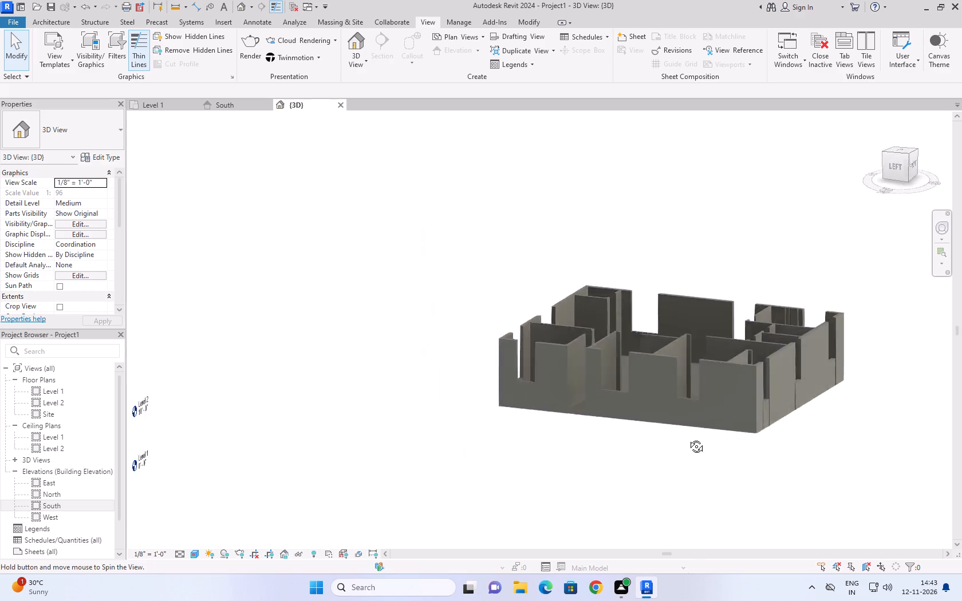
{"action": "middle_click_drag", "start_coordinate": [688, 438], "coordinate": [695, 433], "text": "shift"}
{"action": "middle_click_drag", "start_coordinate": [704, 430], "coordinate": [508, 459]}
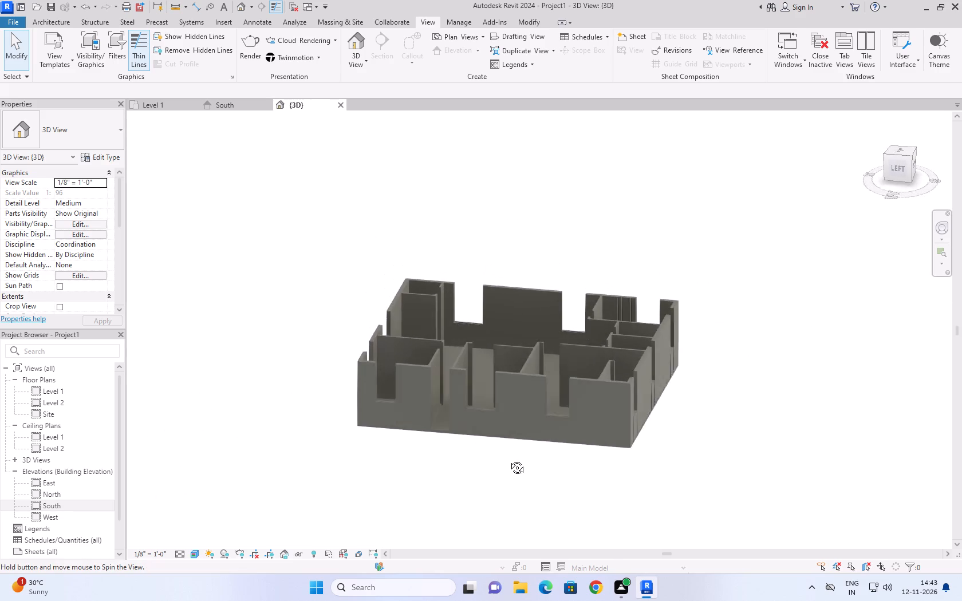
{"action": "middle_click_drag", "start_coordinate": [508, 459], "coordinate": [498, 521]}
{"action": "scroll", "coordinate": [499, 517], "scroll_direction": "down", "scroll_amount": 2, "text": "shift"}
{"action": "middle_click_drag", "start_coordinate": [561, 214], "coordinate": [570, 233]}
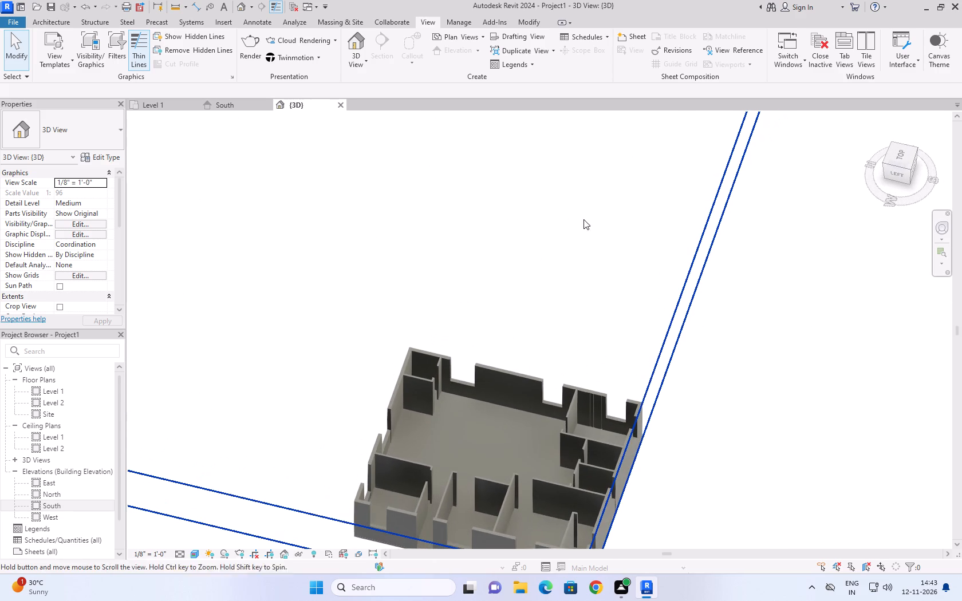
{"action": "middle_click_drag", "start_coordinate": [667, 508], "coordinate": [514, 412], "text": "shift"}
{"action": "scroll", "coordinate": [667, 508], "scroll_direction": "down", "scroll_amount": 1, "text": "shift"}
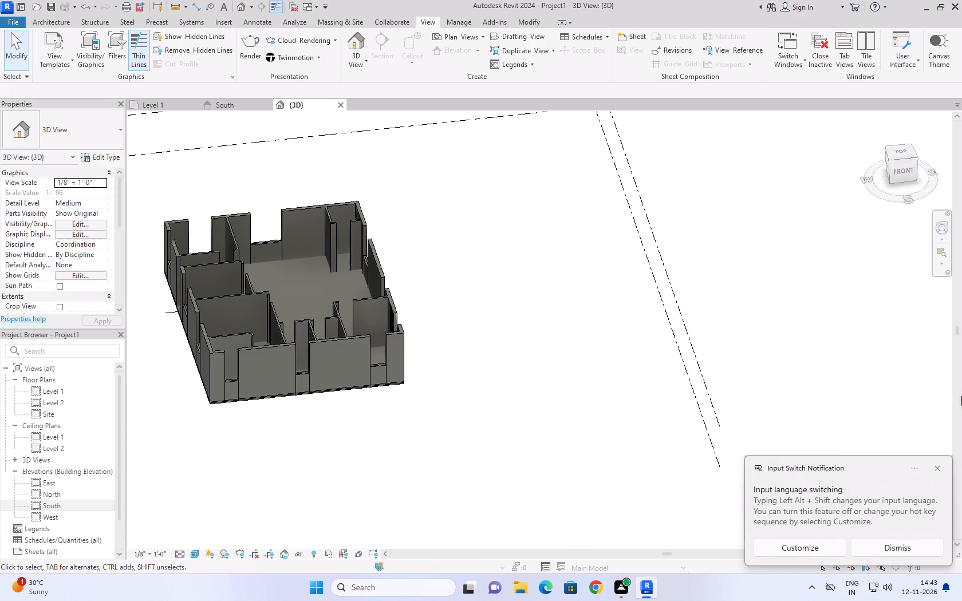
{"action": "left_click", "coordinate": [939, 465]}
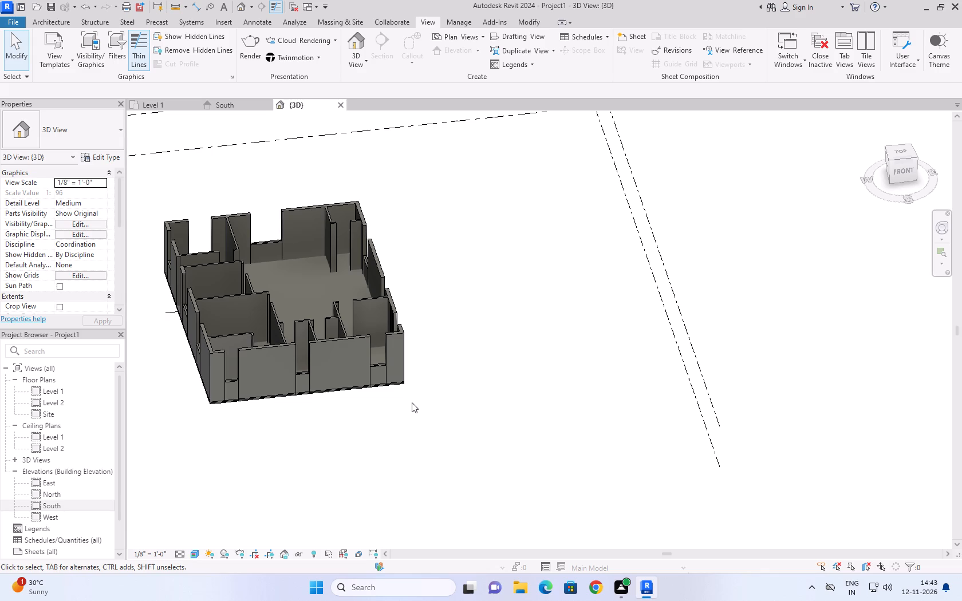
{"action": "scroll", "coordinate": [289, 251], "scroll_direction": "up", "scroll_amount": 3}
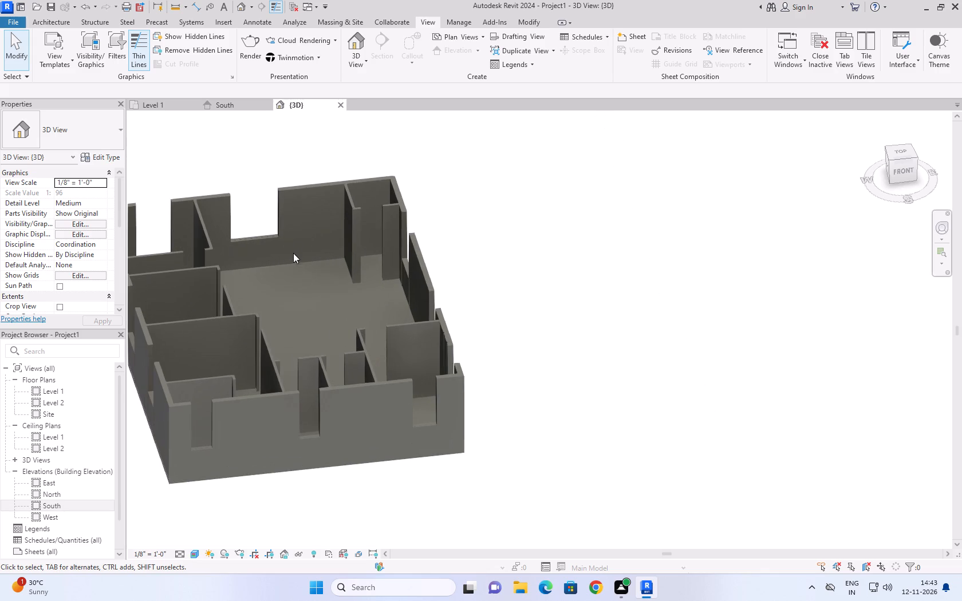
{"action": "middle_click_drag", "start_coordinate": [453, 247], "coordinate": [700, 247]}
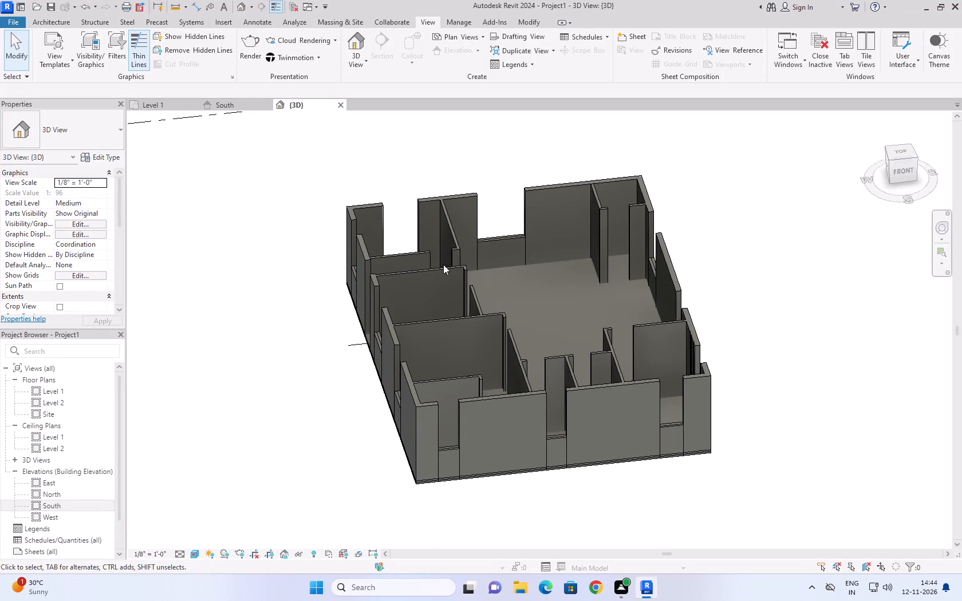
{"action": "left_click", "coordinate": [810, 239]}
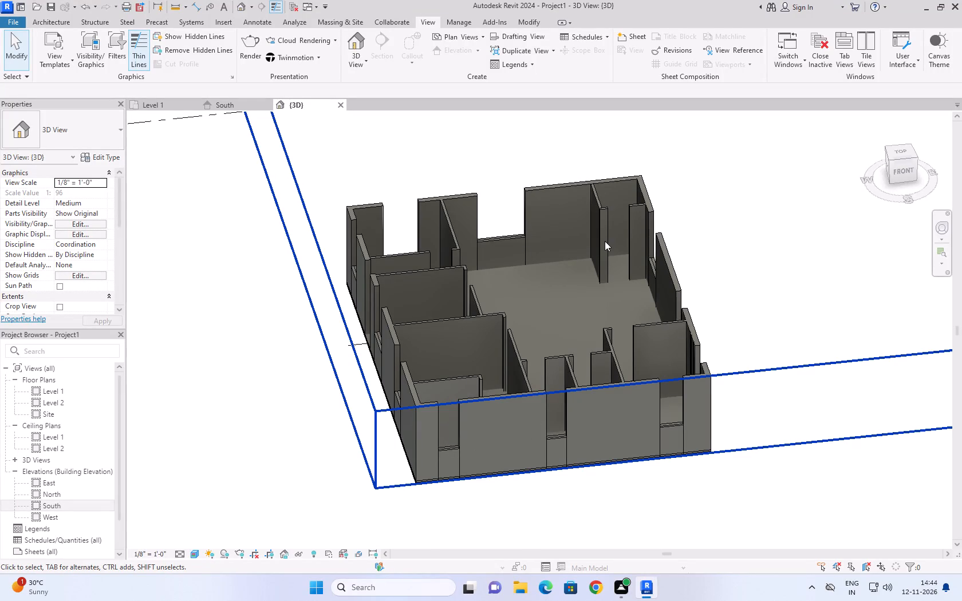
{"action": "left_click", "coordinate": [604, 243]}
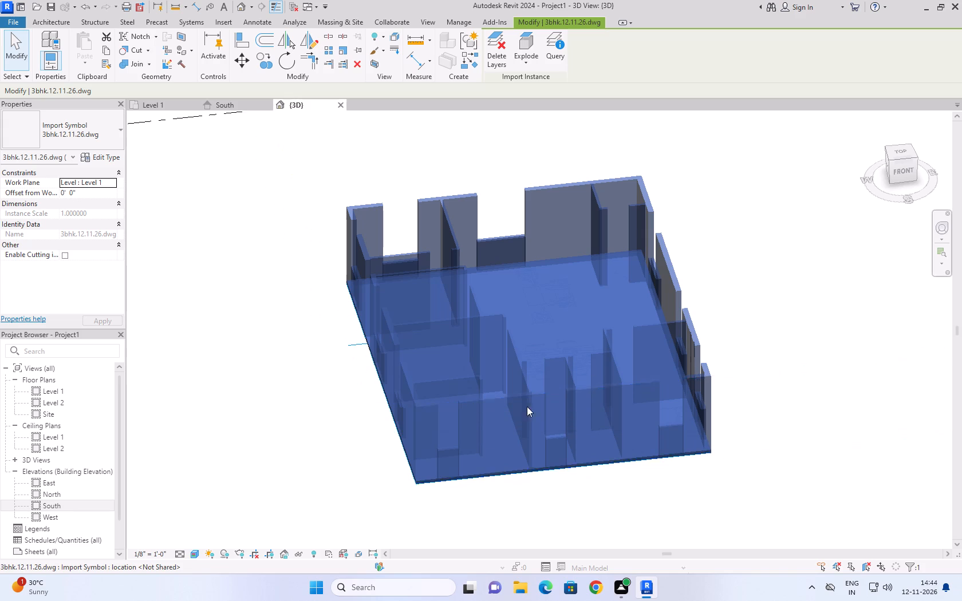
Close the 3D view and the South elevation, leaving only the Level 1 floor plan open.
{"action": "left_click", "coordinate": [341, 103]}
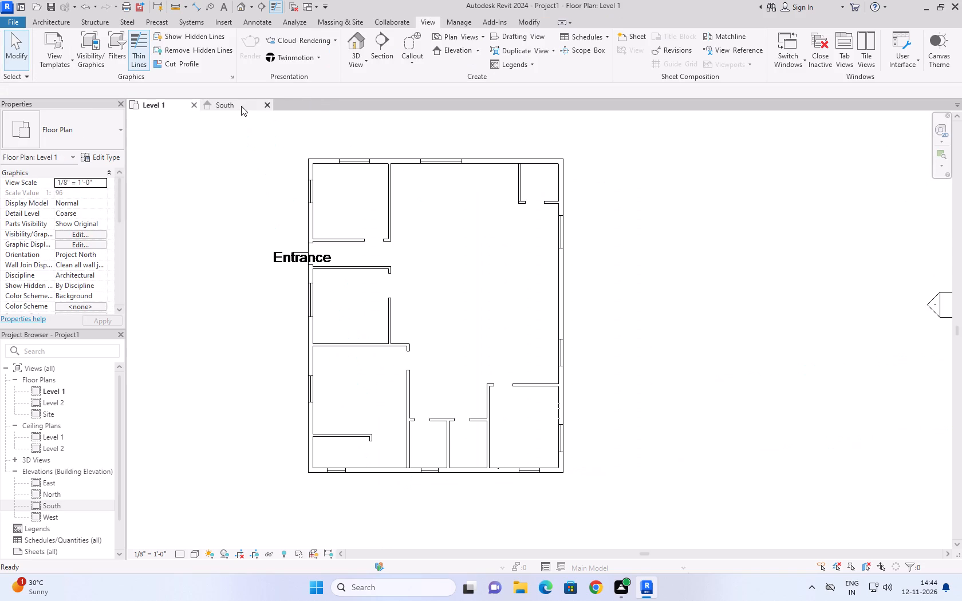
{"action": "left_click", "coordinate": [240, 106]}
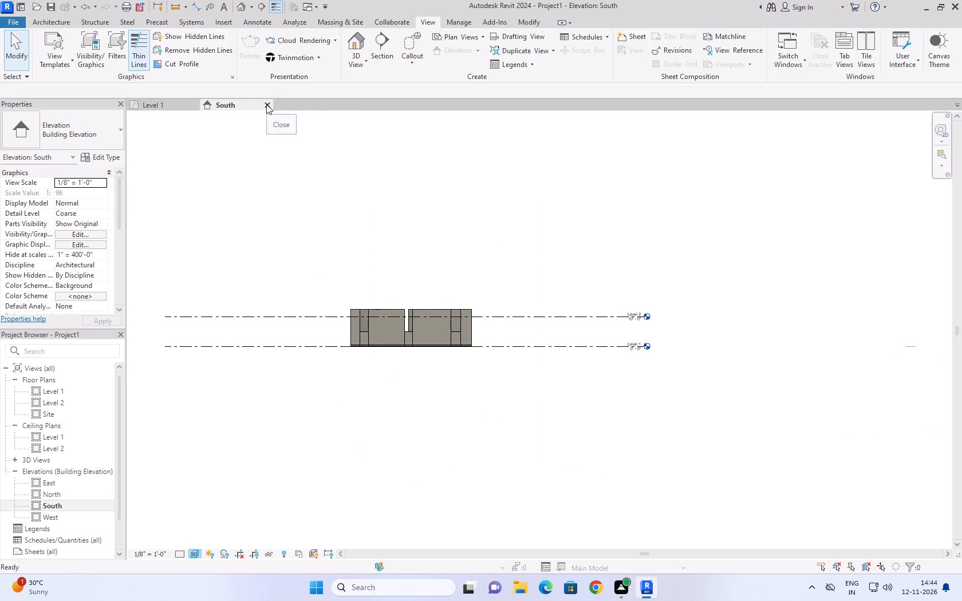
{"action": "left_click", "coordinate": [266, 104]}
Exit Revit without saving the changes to Project1.
{"action": "left_click", "coordinate": [360, 167]}
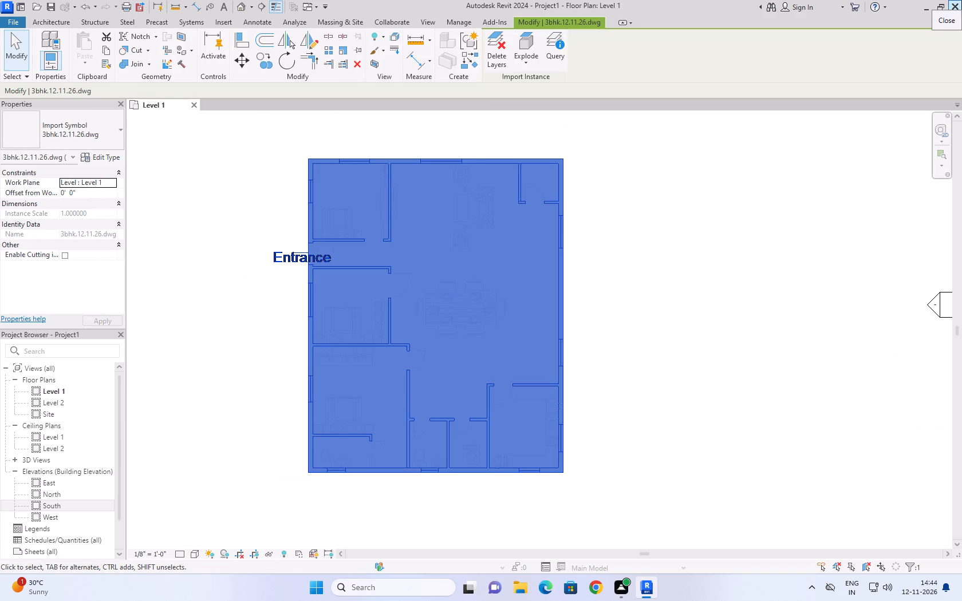
{"action": "left_click", "coordinate": [961, 0]}
{"action": "left_click_drag", "start_coordinate": [961, 0], "coordinate": [611, 350]}
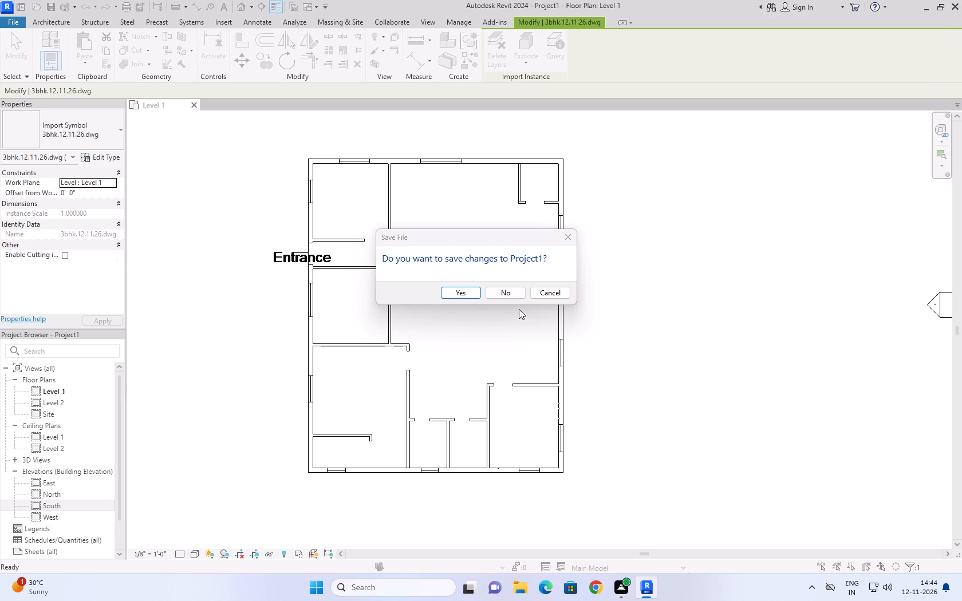
{"action": "left_click", "coordinate": [516, 289]}
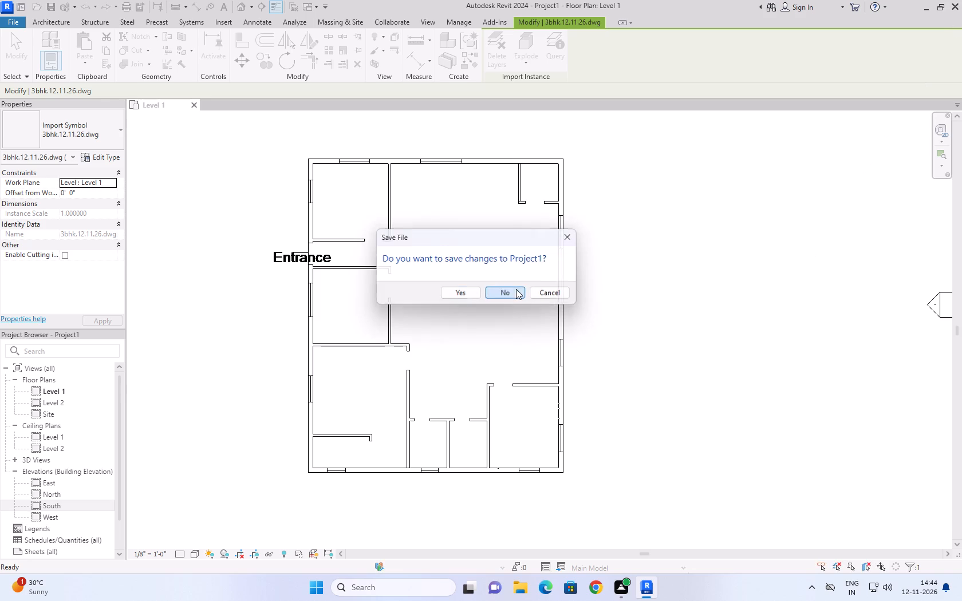
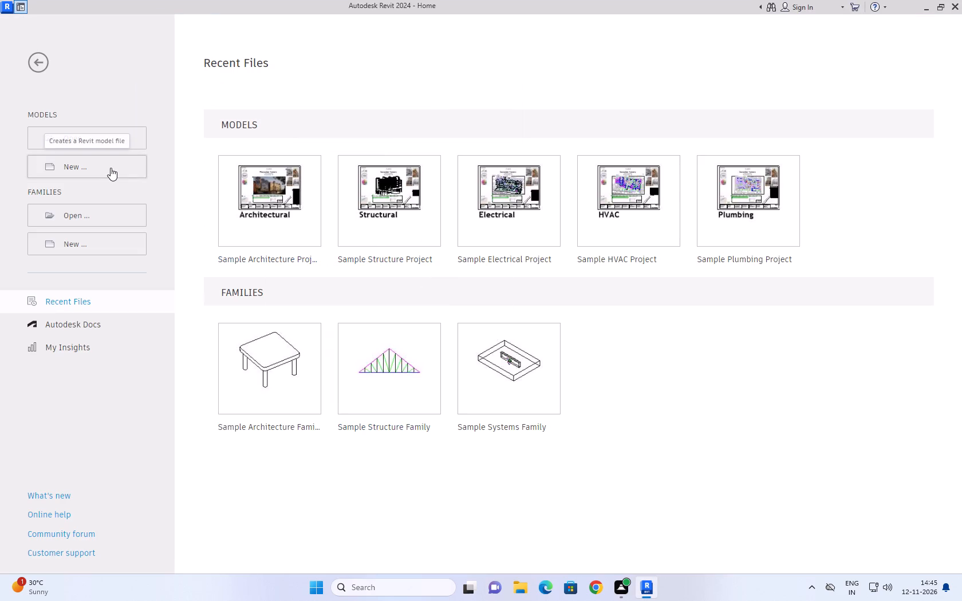
Create a new project from the default template in the English-Imperial templates folder.
{"action": "left_click", "coordinate": [111, 168]}
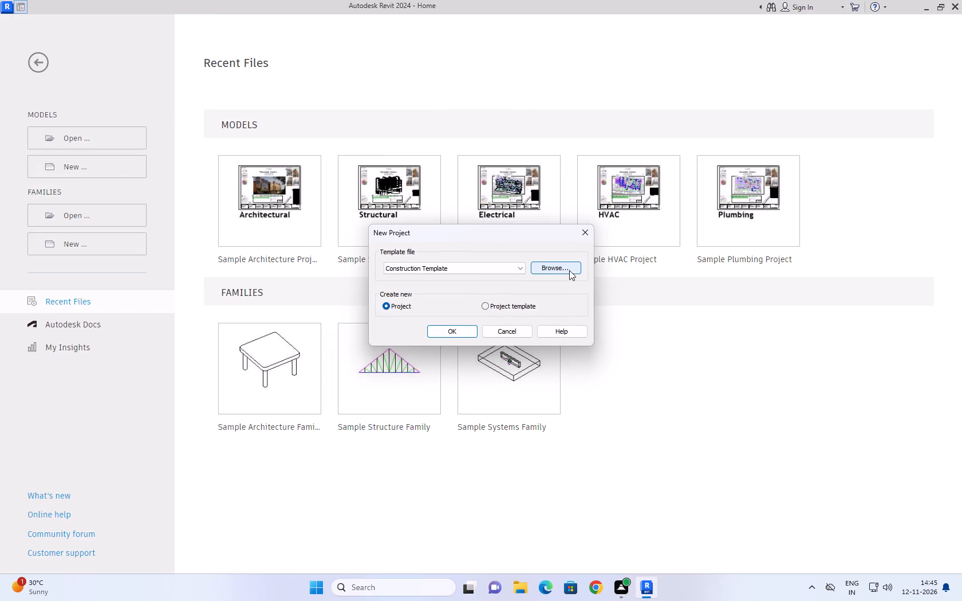
{"action": "left_click", "coordinate": [569, 270]}
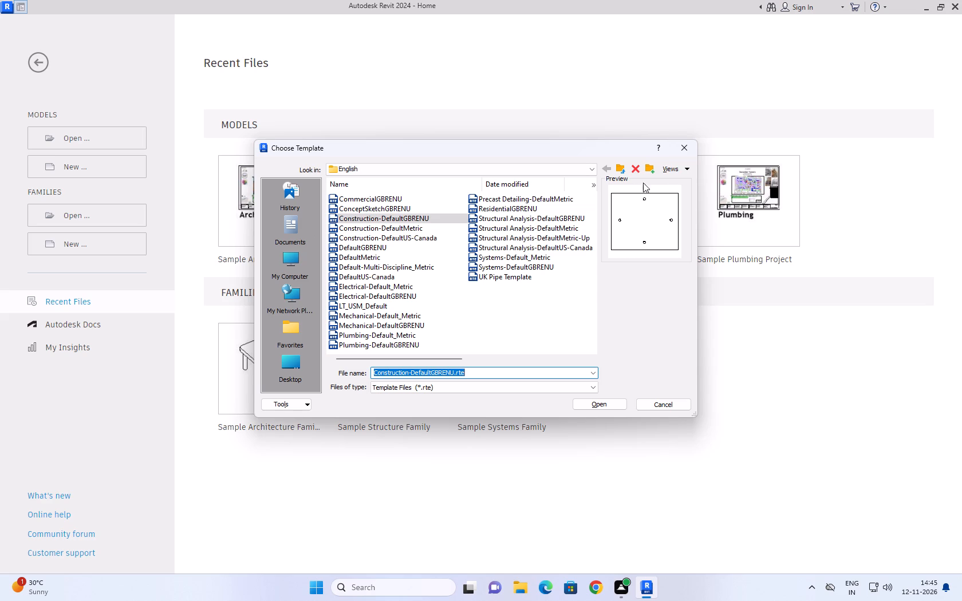
{"action": "left_click", "coordinate": [619, 170]}
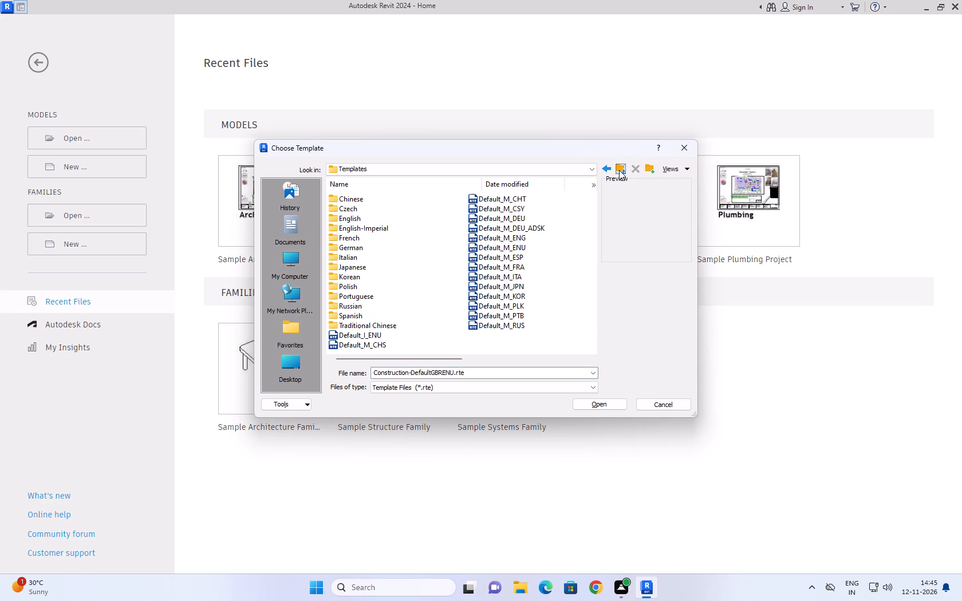
{"action": "double_click", "coordinate": [389, 226]}
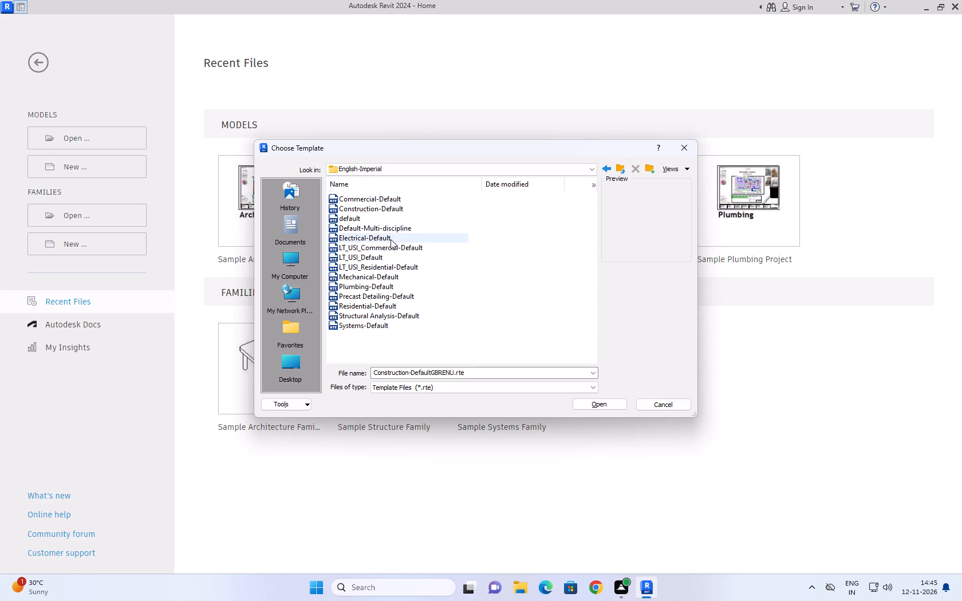
{"action": "left_click", "coordinate": [386, 217]}
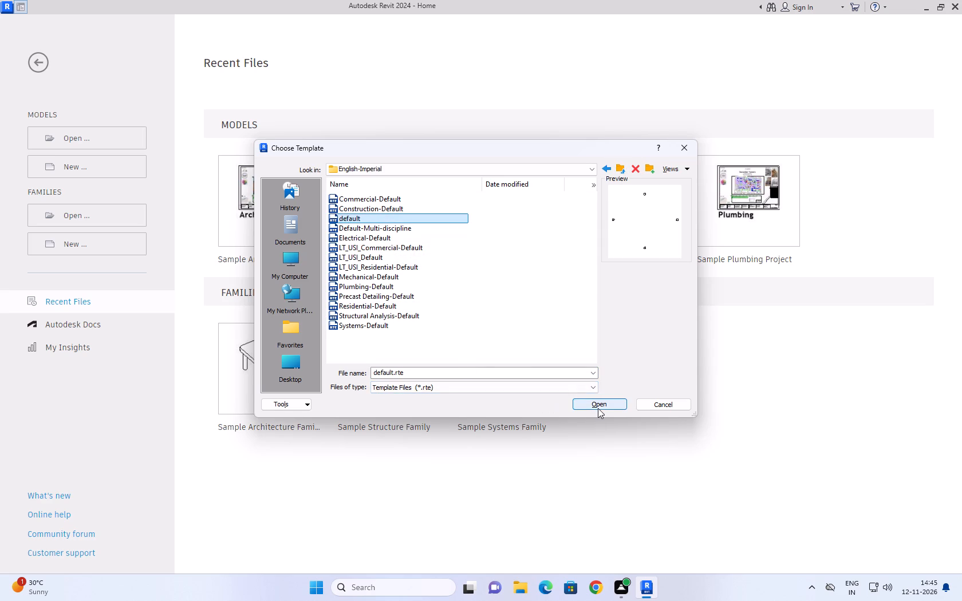
{"action": "left_click", "coordinate": [598, 408]}
{"action": "left_click", "coordinate": [442, 331]}
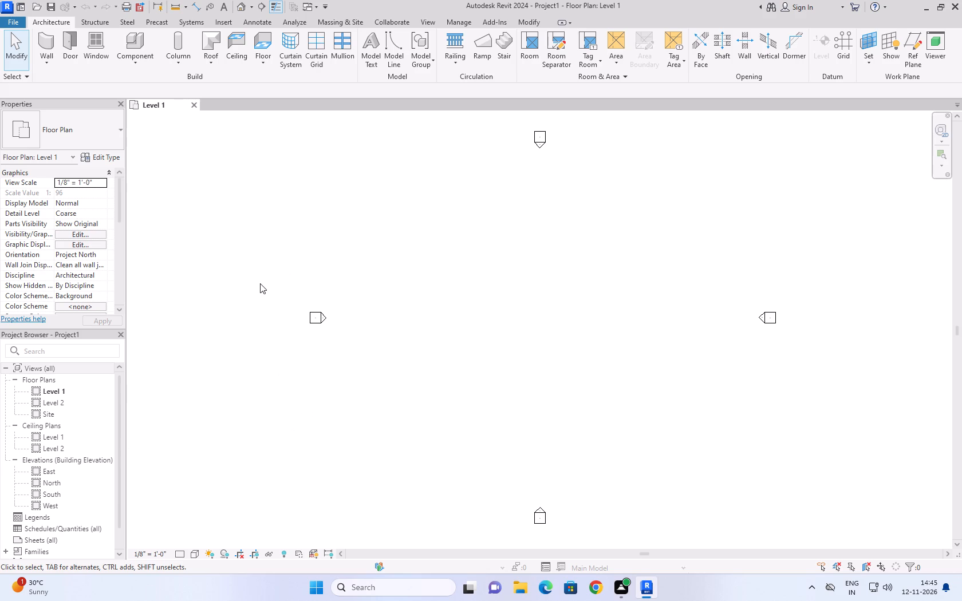
Move the west elevation marker farther out from the centre of the Level 1 plan.
{"action": "left_click_drag", "start_coordinate": [286, 332], "coordinate": [342, 274]}
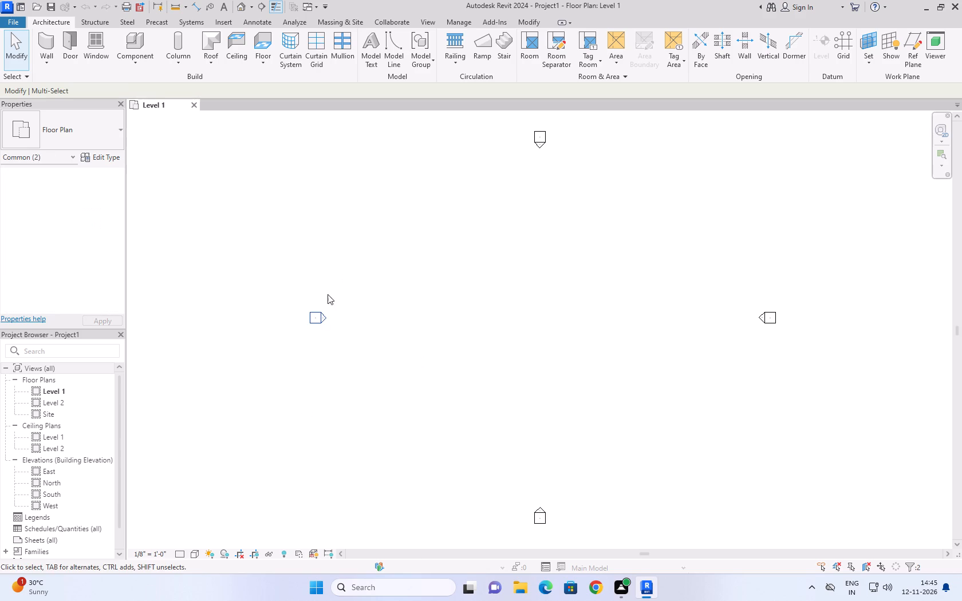
{"action": "left_click_drag", "start_coordinate": [316, 322], "coordinate": [214, 312]}
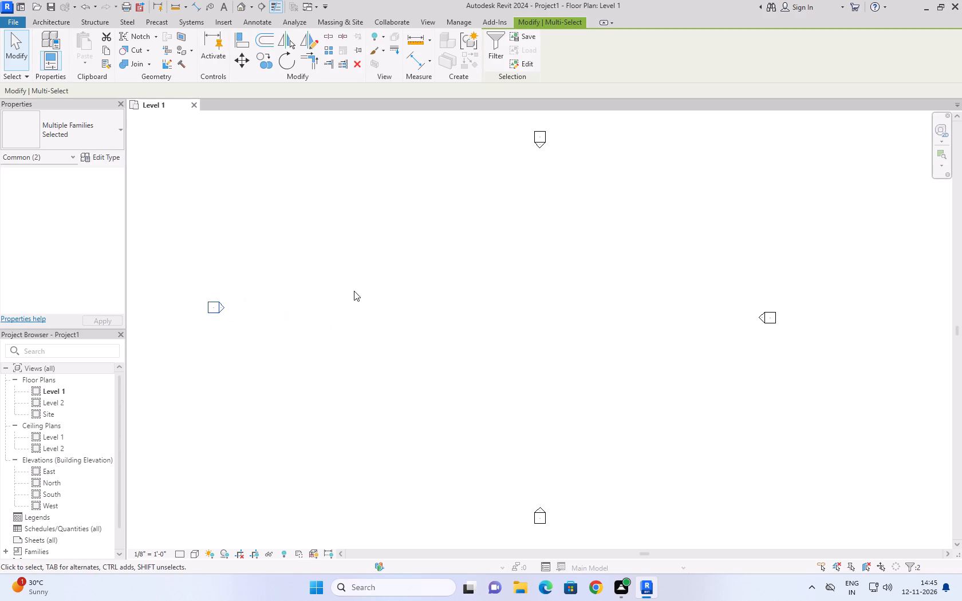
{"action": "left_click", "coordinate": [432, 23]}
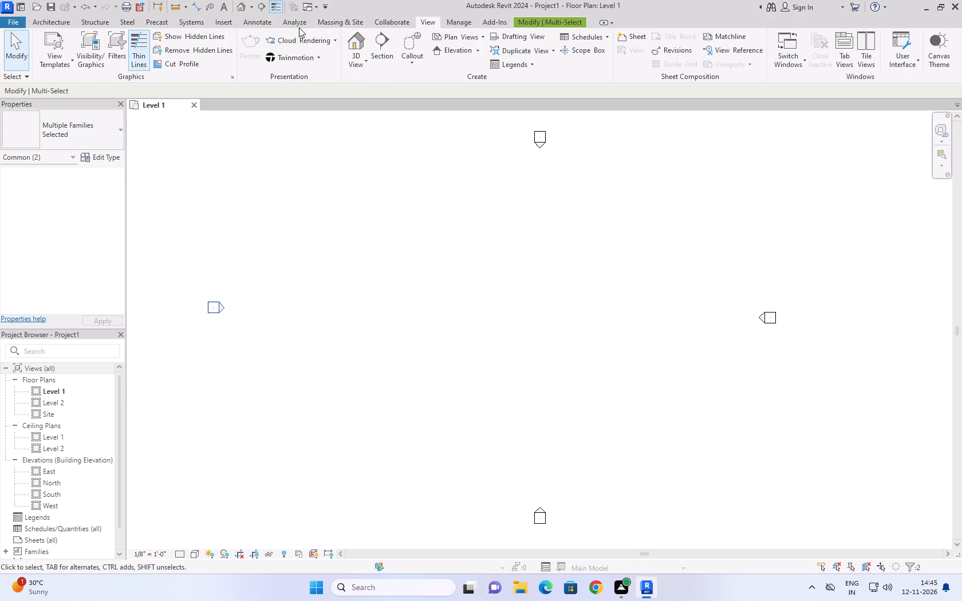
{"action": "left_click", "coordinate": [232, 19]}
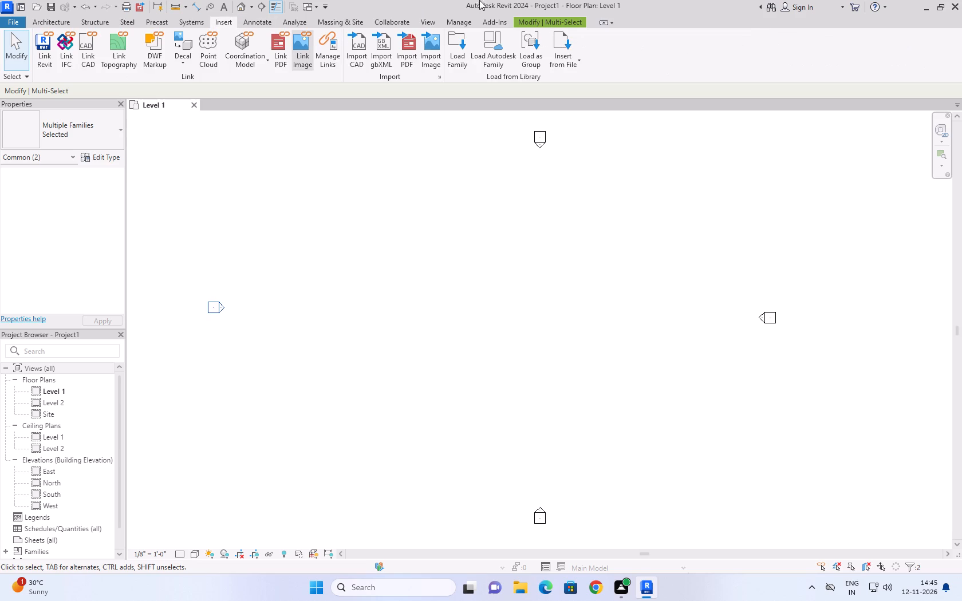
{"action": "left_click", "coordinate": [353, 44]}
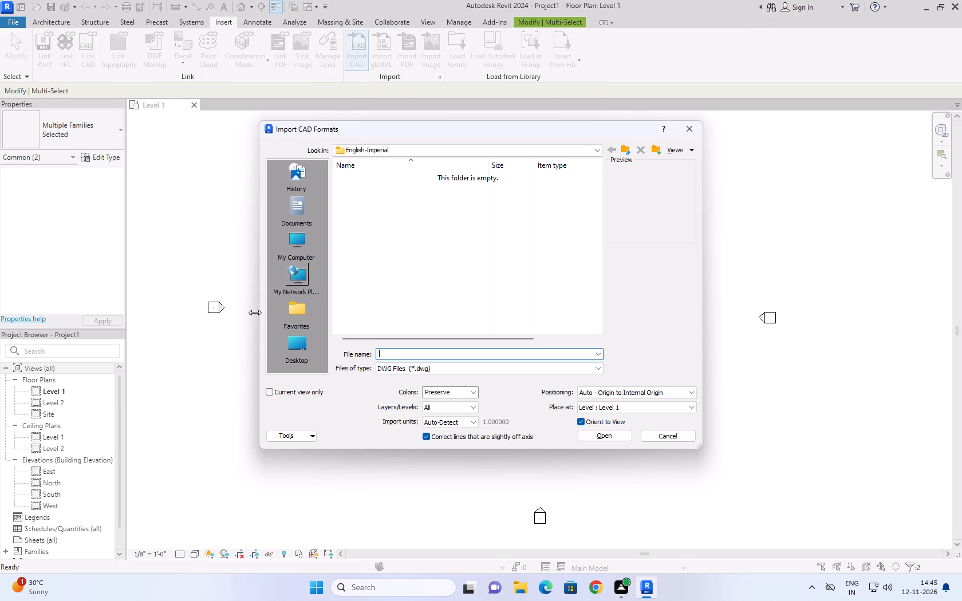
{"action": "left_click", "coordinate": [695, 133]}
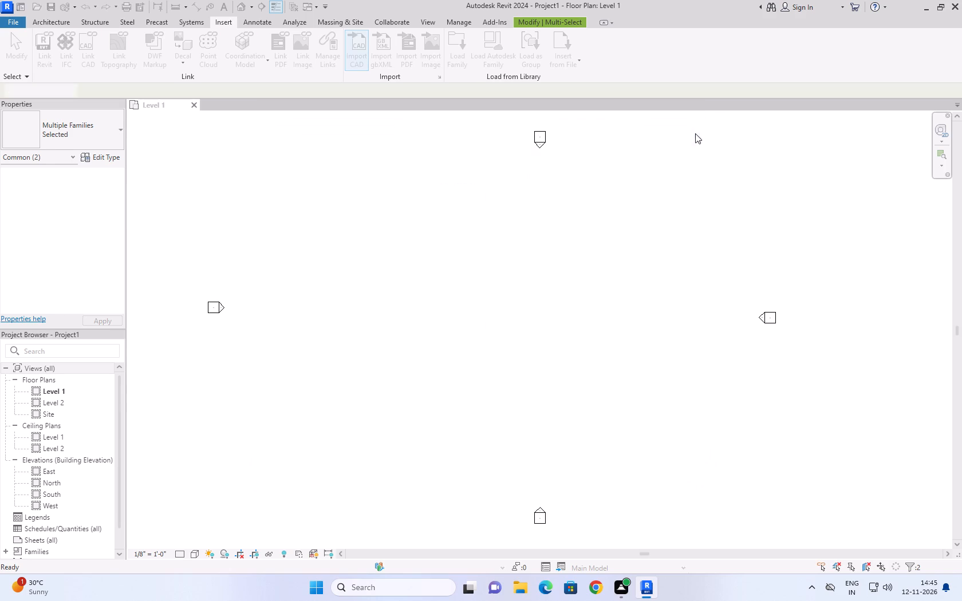
Import the image 30x50-west-3bhk.12.11.26.png from the Desktop and place it between the elevation markers on the Level 1 plan.
{"action": "left_click", "coordinate": [439, 50]}
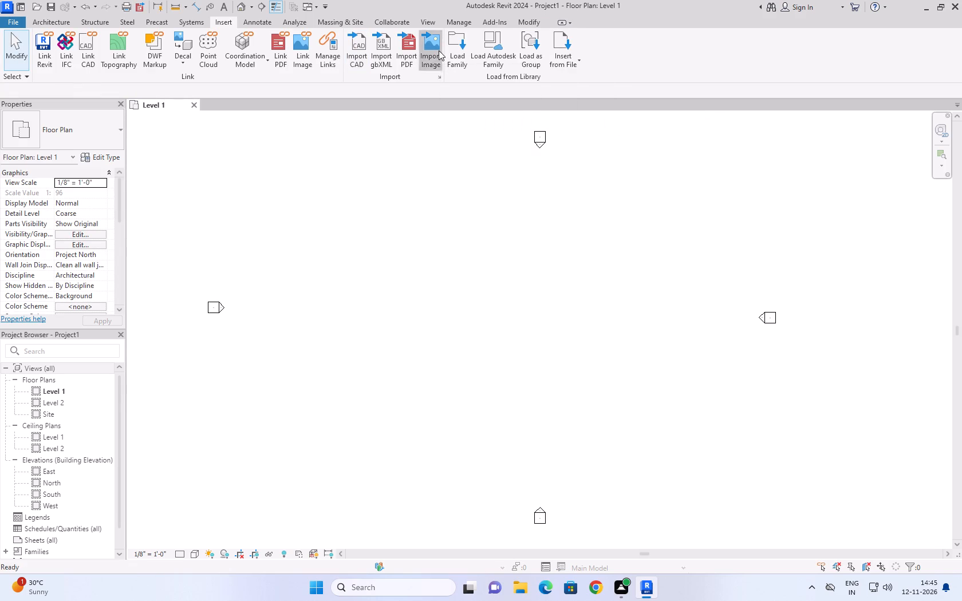
{"action": "double_click", "coordinate": [297, 362]}
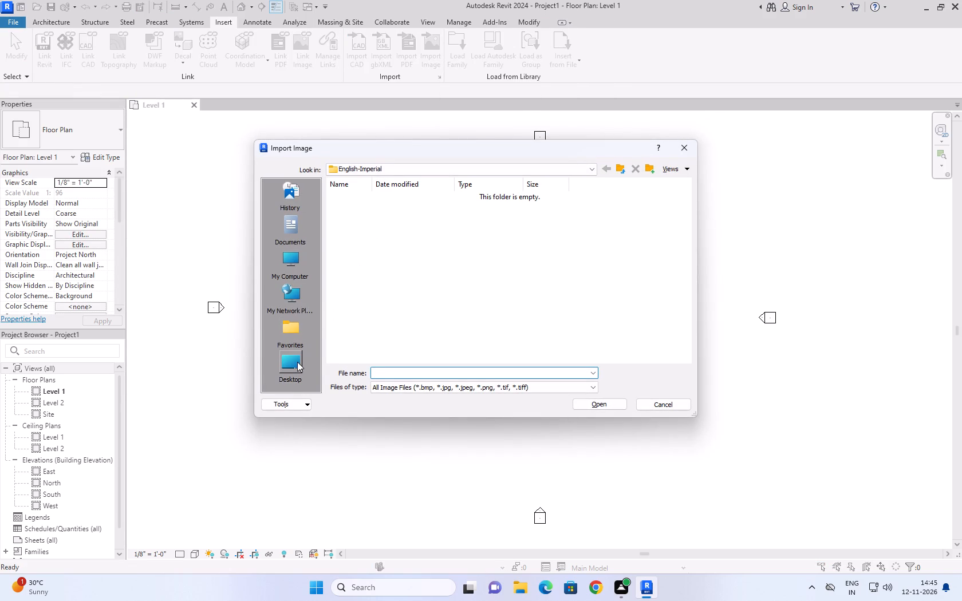
{"action": "scroll", "coordinate": [401, 300], "scroll_direction": "down", "scroll_amount": 4}
{"action": "left_click", "coordinate": [389, 338]}
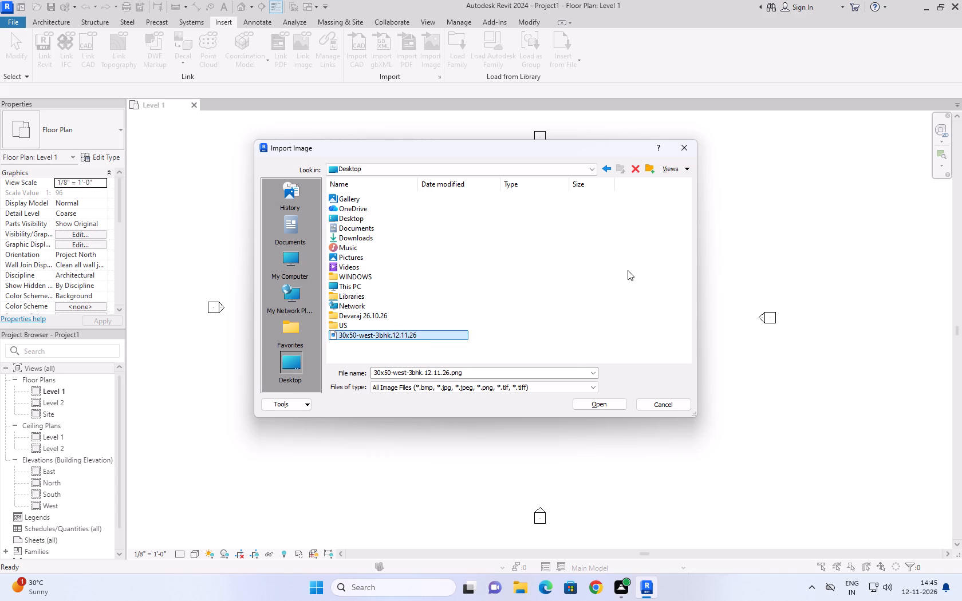
{"action": "left_click", "coordinate": [647, 265]}
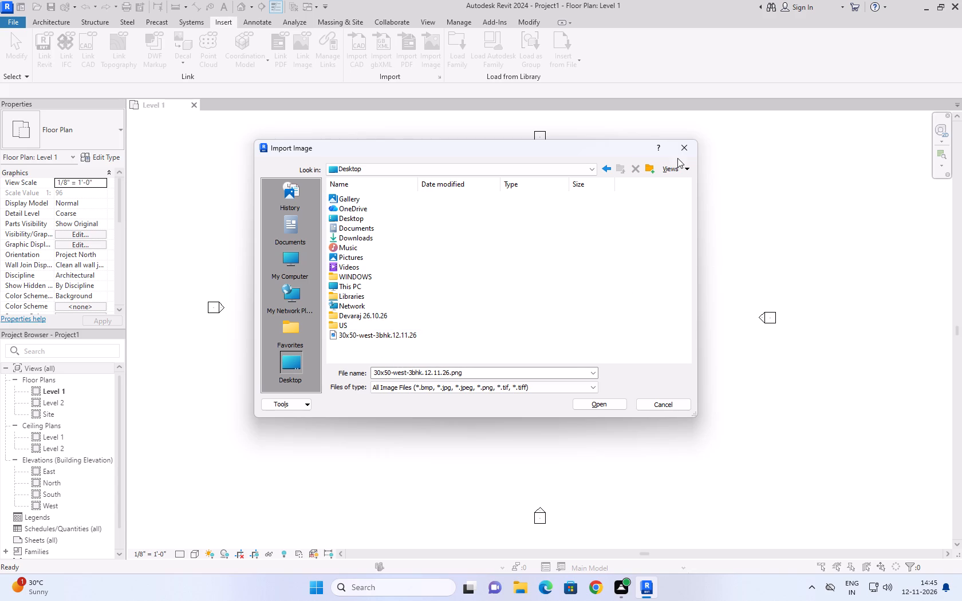
{"action": "left_click", "coordinate": [665, 171]}
{"action": "left_click", "coordinate": [693, 208]}
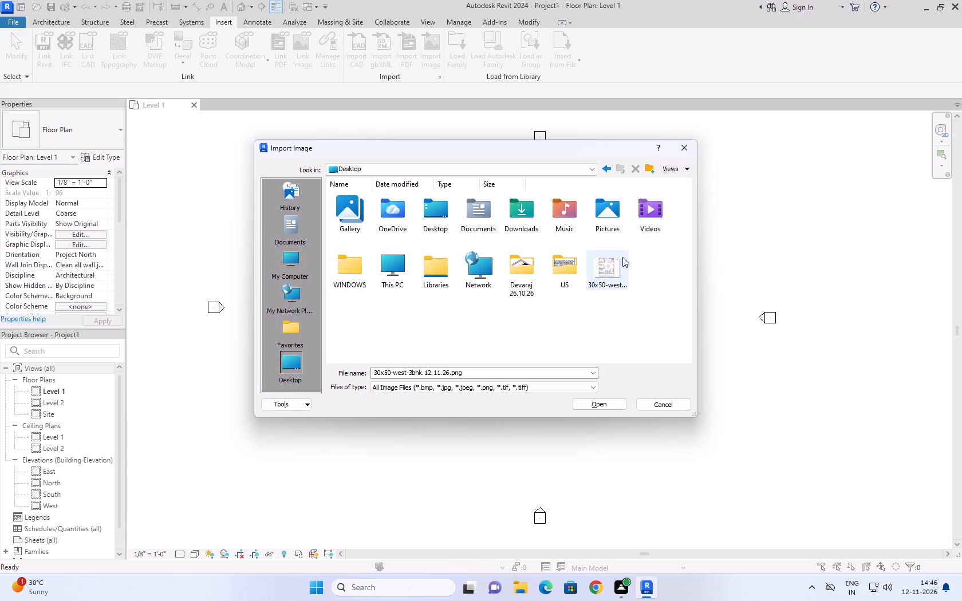
{"action": "left_click", "coordinate": [611, 269]}
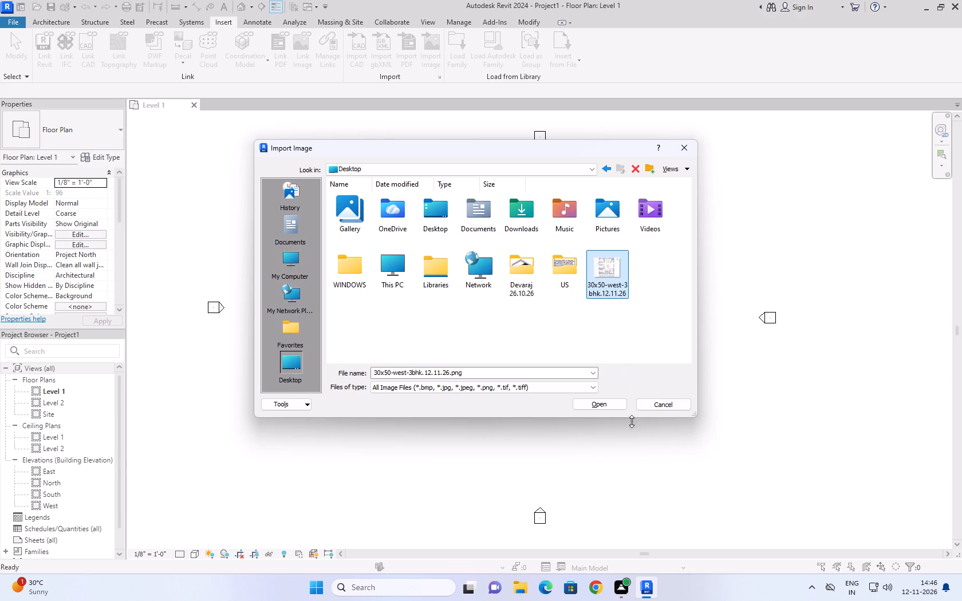
{"action": "left_click", "coordinate": [608, 401]}
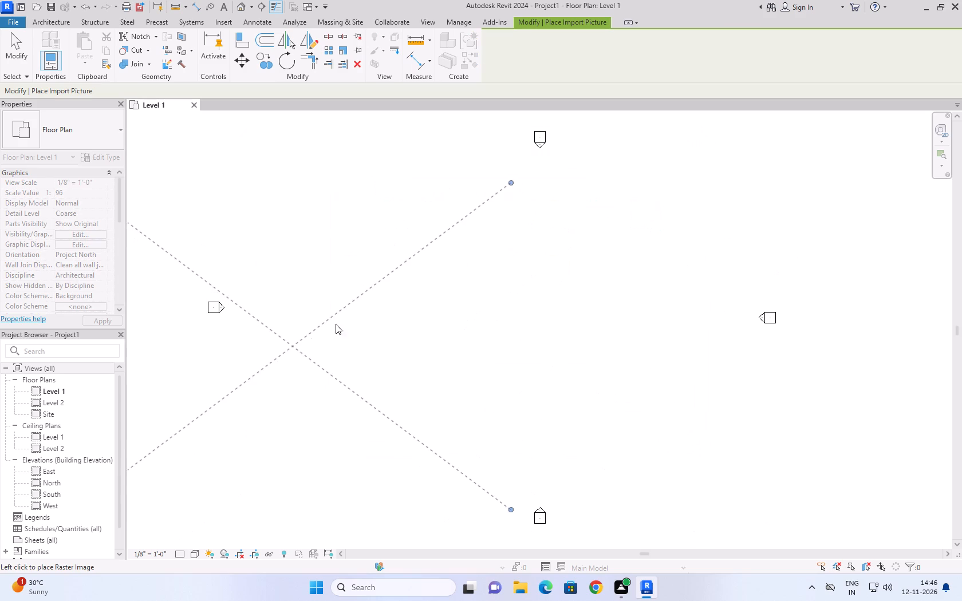
{"action": "left_click", "coordinate": [374, 315]}
{"action": "scroll", "coordinate": [413, 296], "scroll_direction": "down", "scroll_amount": 1}
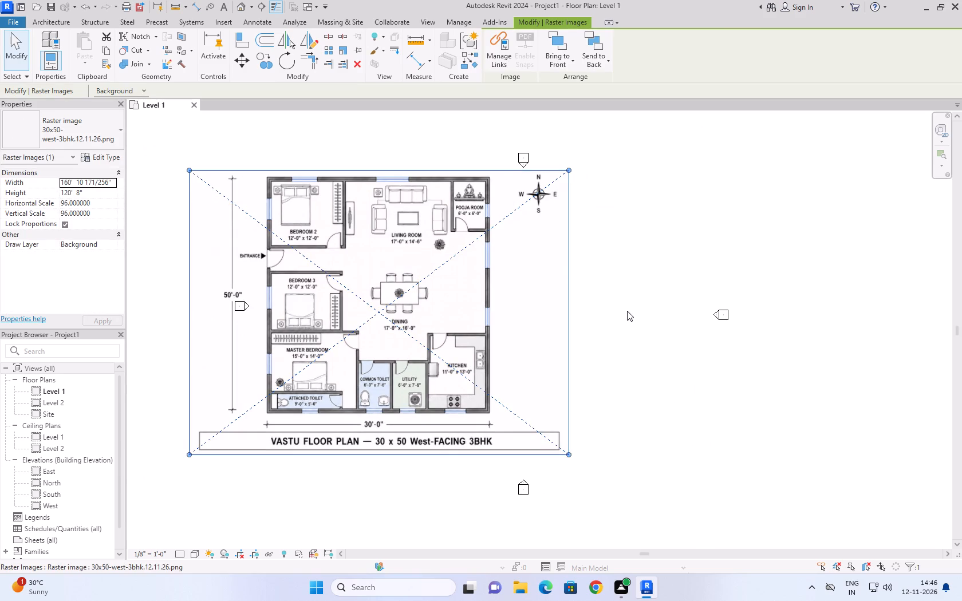
{"action": "key", "text": "Escape"}
{"action": "key", "text": "Escape"}
{"action": "key", "text": "Escape"}
{"action": "key", "text": "Escape"}
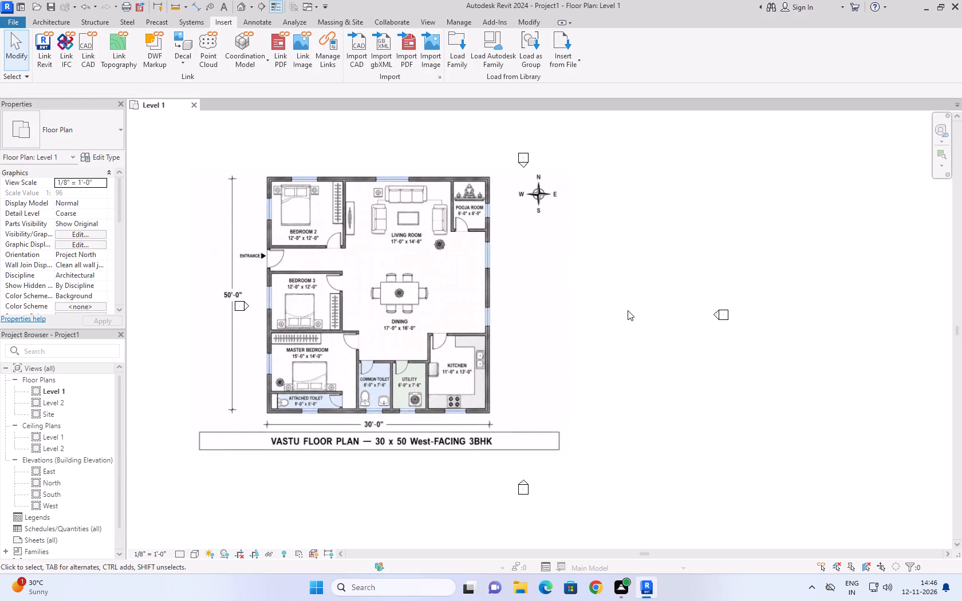
{"action": "key", "text": "Escape"}
Move the east elevation marker farther east, away from the floor plan image.
{"action": "middle_click_drag", "start_coordinate": [624, 301], "coordinate": [565, 300]}
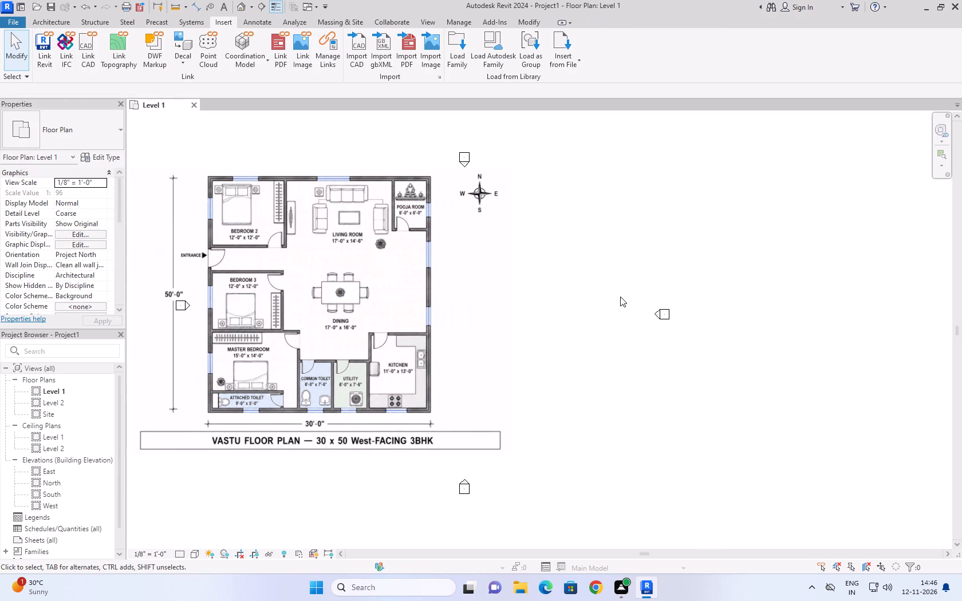
{"action": "left_click_drag", "start_coordinate": [654, 275], "coordinate": [772, 436]}
{"action": "left_click_drag", "start_coordinate": [662, 315], "coordinate": [662, 315]}
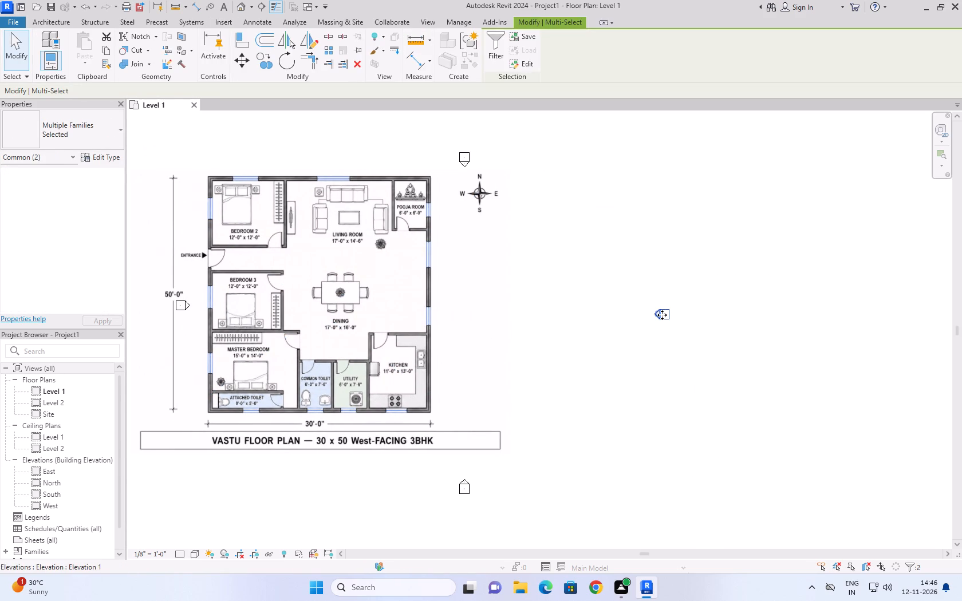
{"action": "left_click_drag", "start_coordinate": [662, 315], "coordinate": [898, 309]}
Start the Wall tool and duplicate the Generic - 8" basic wall type as "9'' wall".
{"action": "scroll", "coordinate": [699, 312], "scroll_direction": "down", "scroll_amount": 2}
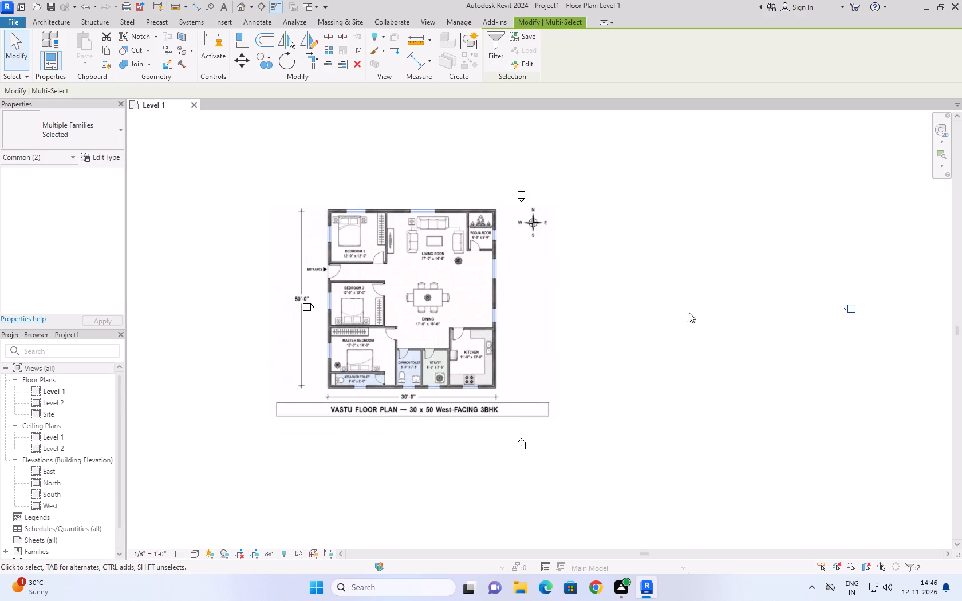
{"action": "scroll", "coordinate": [624, 282], "scroll_direction": "up", "scroll_amount": 2}
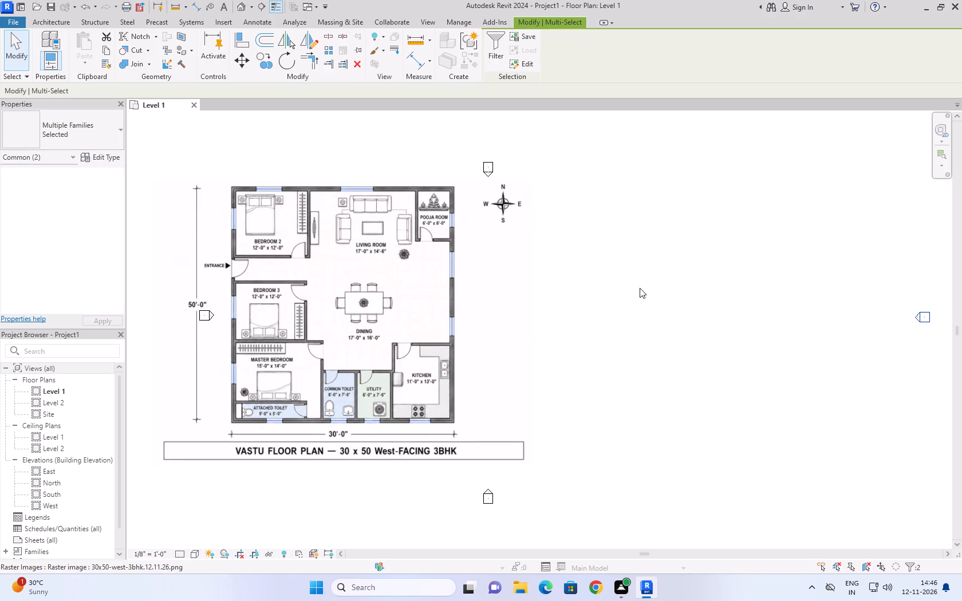
{"action": "middle_click_drag", "start_coordinate": [636, 244], "coordinate": [600, 254]}
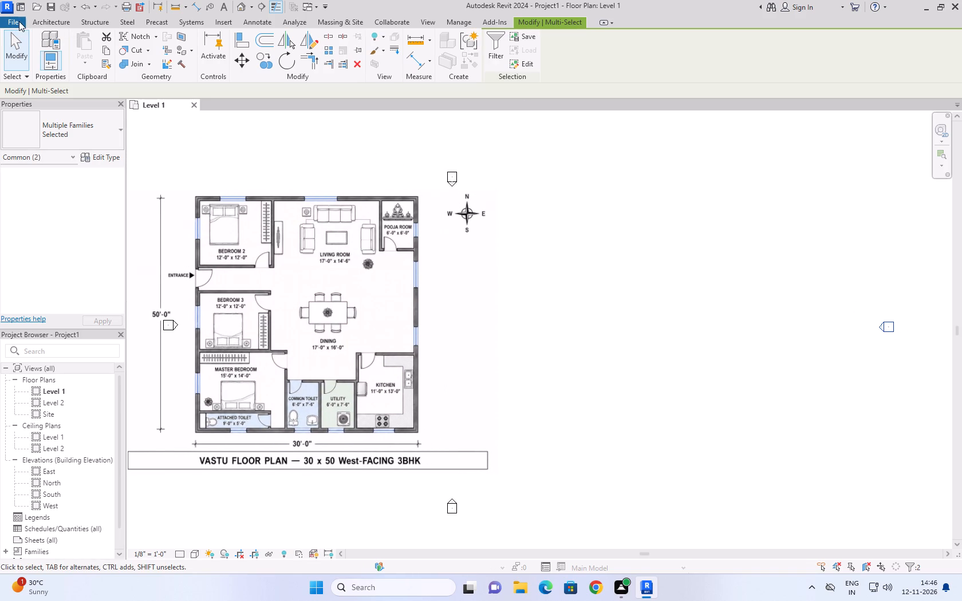
{"action": "left_click", "coordinate": [41, 18]}
{"action": "left_click", "coordinate": [44, 31]}
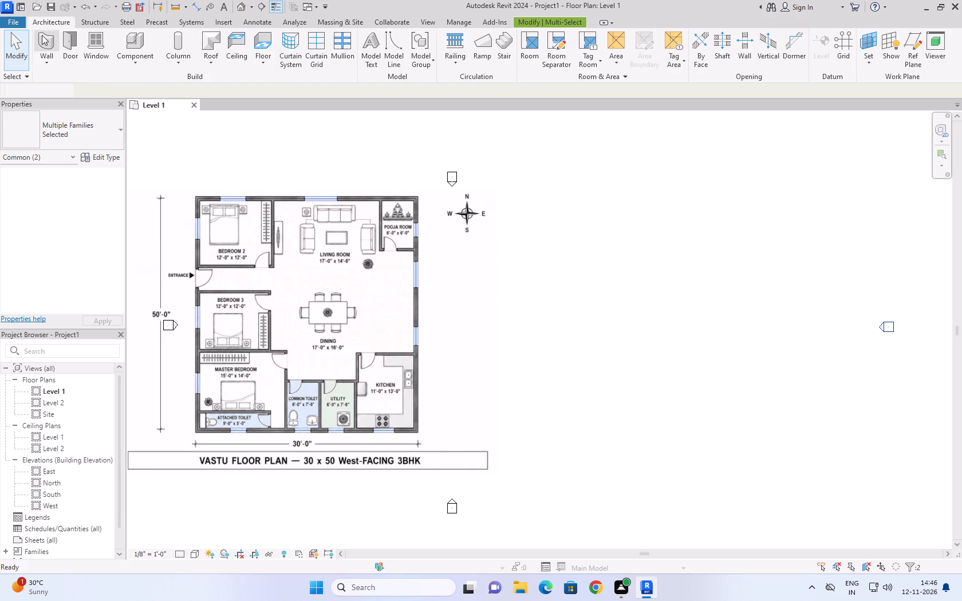
{"action": "left_click", "coordinate": [42, 35]}
{"action": "left_click", "coordinate": [303, 104]}
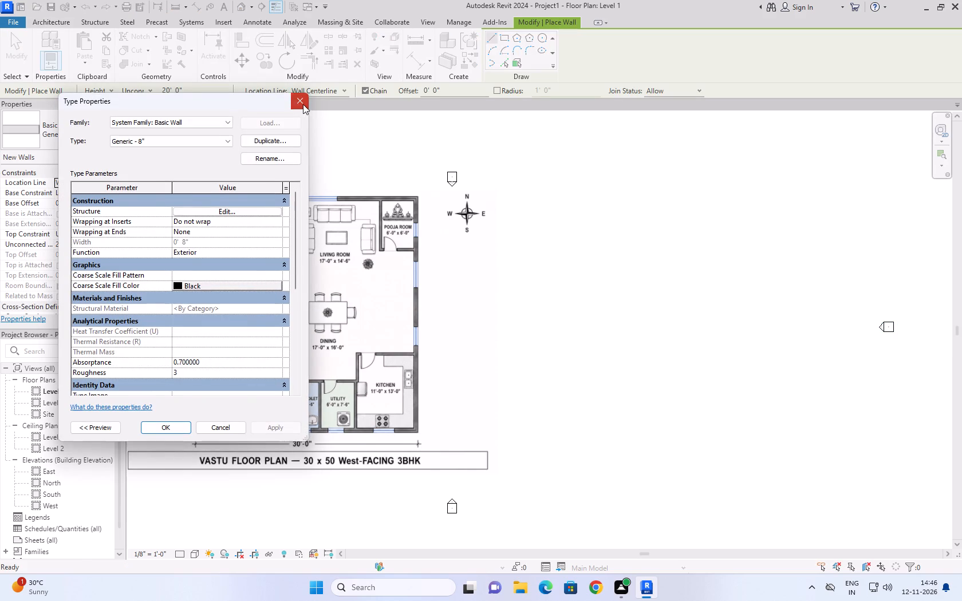
{"action": "left_click", "coordinate": [101, 159]}
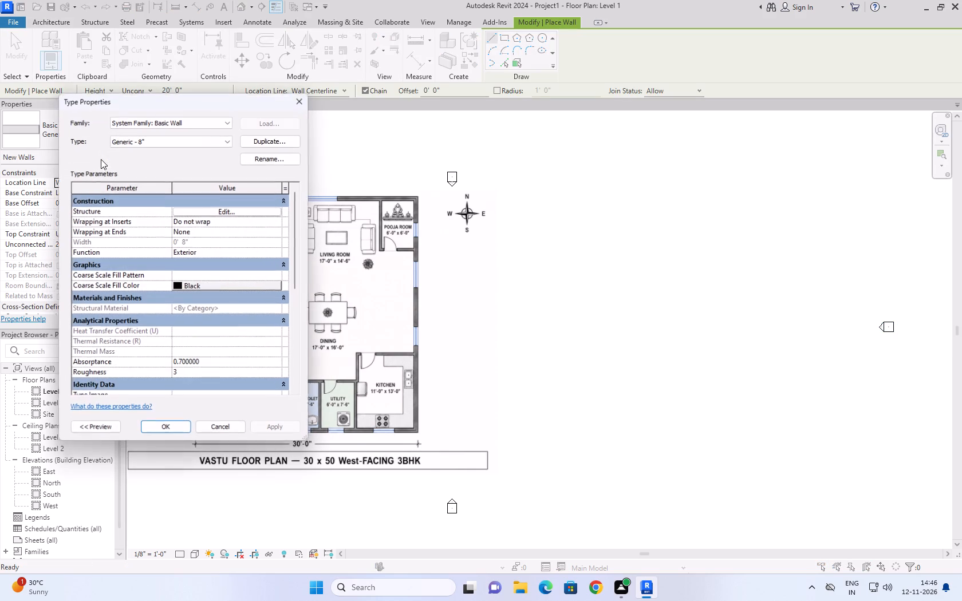
{"action": "left_click_drag", "start_coordinate": [269, 132], "coordinate": [269, 137]}
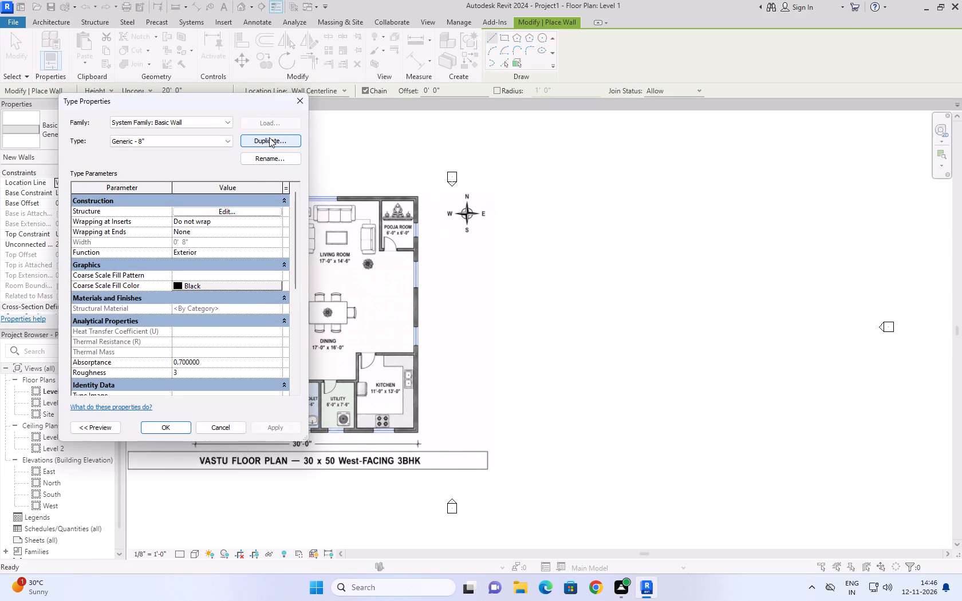
{"action": "left_click", "coordinate": [269, 137]}
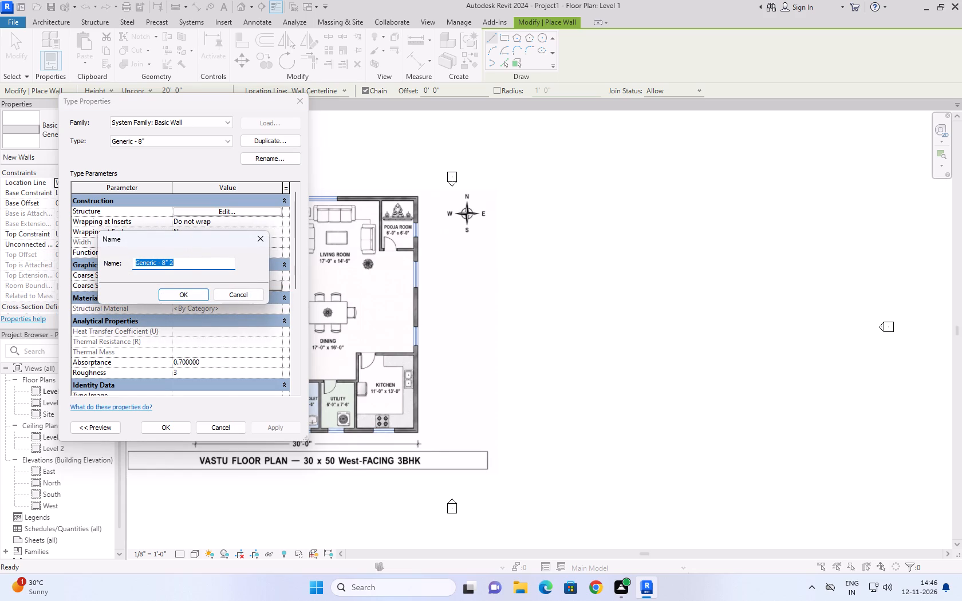
{"action": "type", "text": "9'' ea"}
{"action": "key", "text": "BackSpace"}
{"action": "key", "text": "BackSpace"}
{"action": "type", "text": "wall"}
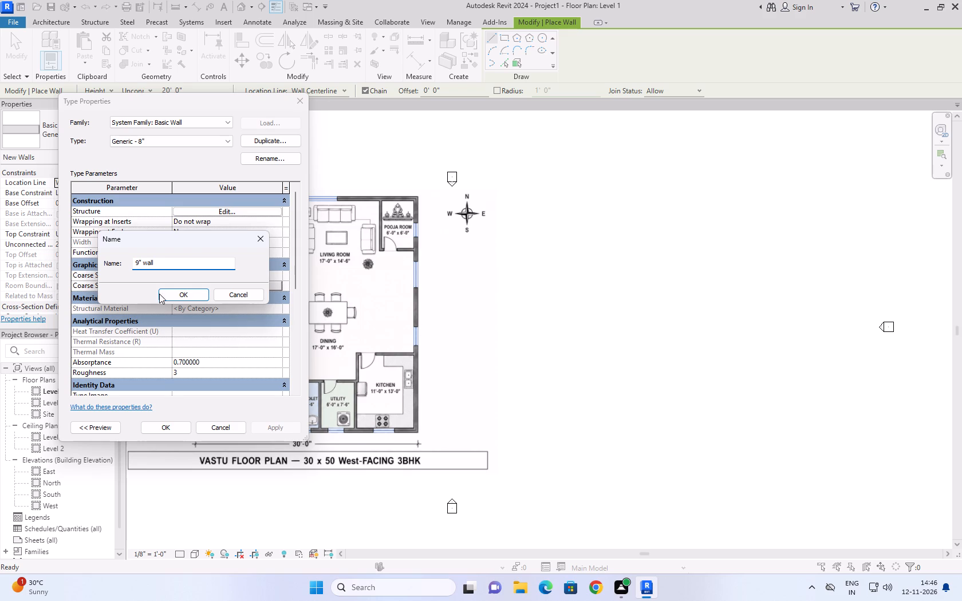
{"action": "left_click", "coordinate": [169, 296]}
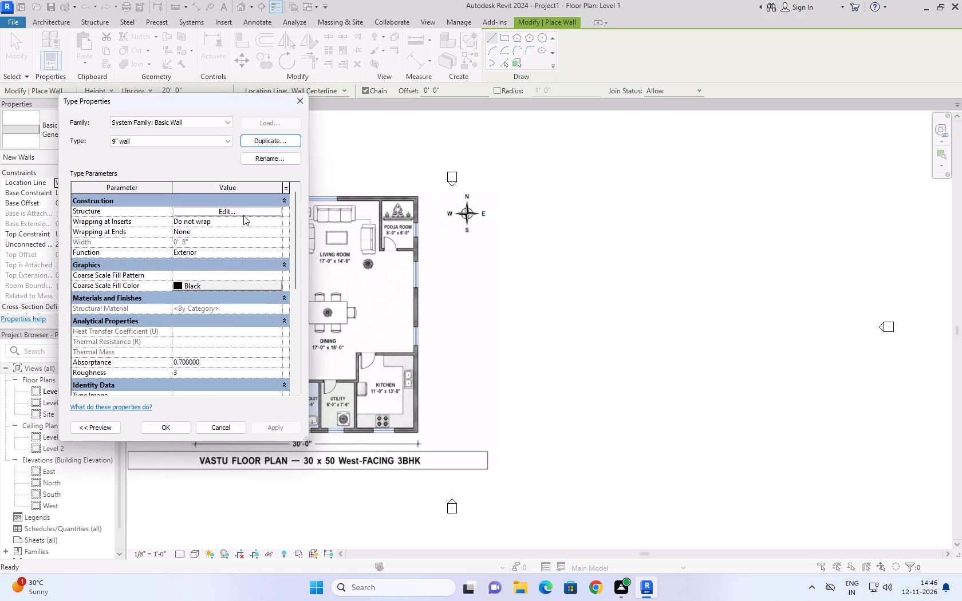
Set the structure layer thickness of the 9'' wall type to 9 inches.
{"action": "left_click", "coordinate": [245, 213]}
{"action": "left_click", "coordinate": [190, 232]}
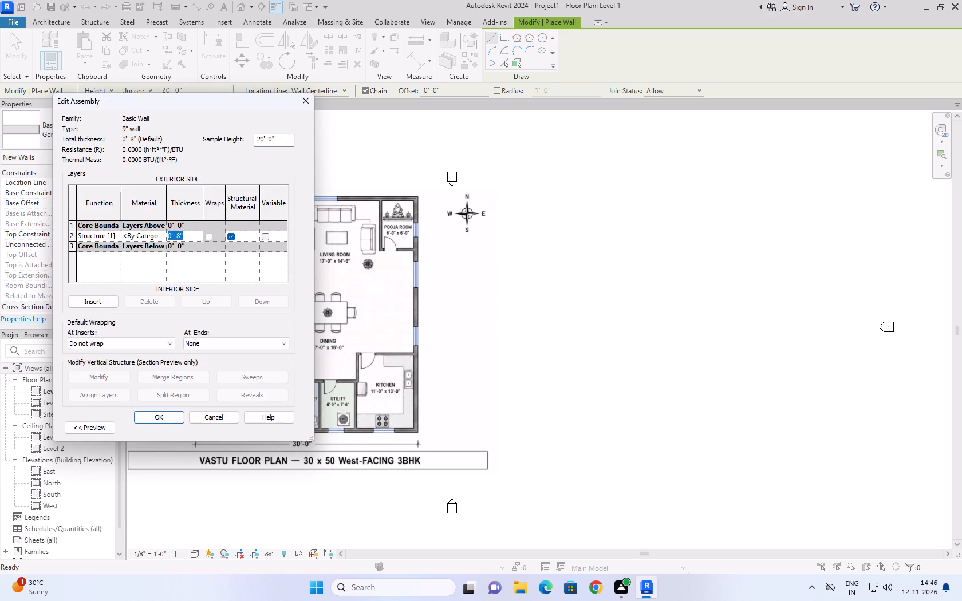
{"action": "type", "text": "9''/"}
{"action": "key", "text": "BackSpace"}
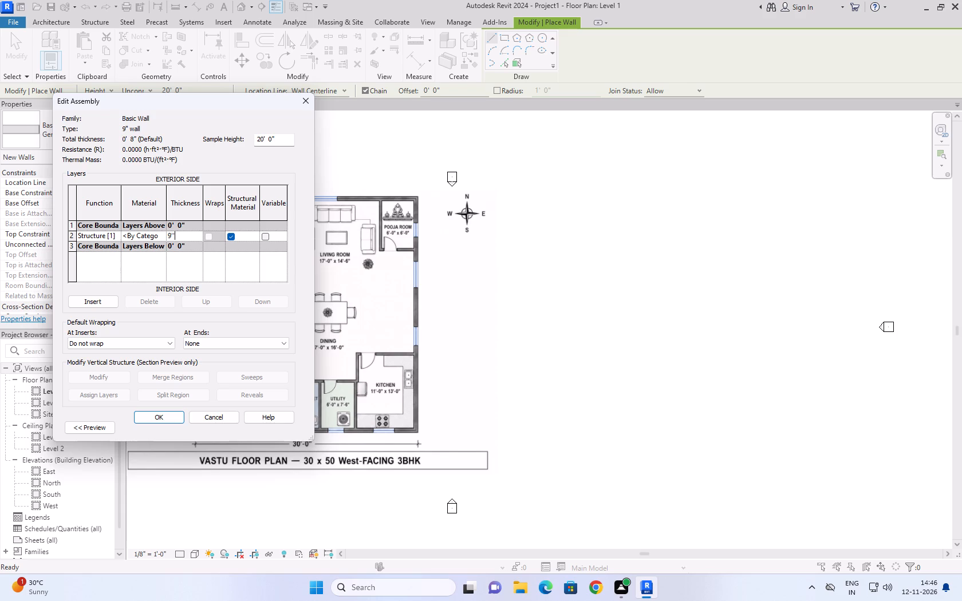
Look through the project materials available for the wall's structure layer, leaving the material assignment as it is.
{"action": "left_click", "coordinate": [164, 239]}
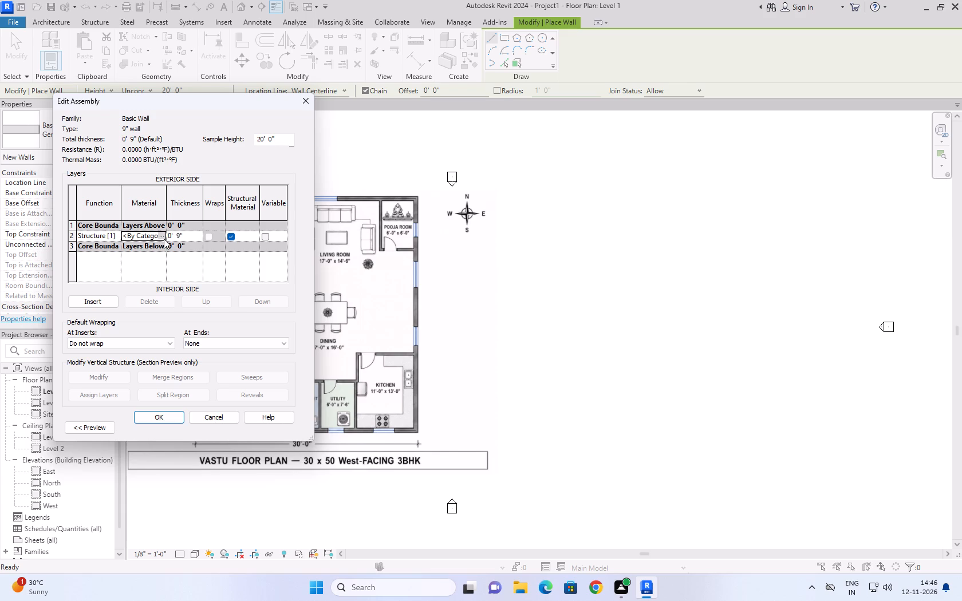
{"action": "left_click", "coordinate": [161, 237]}
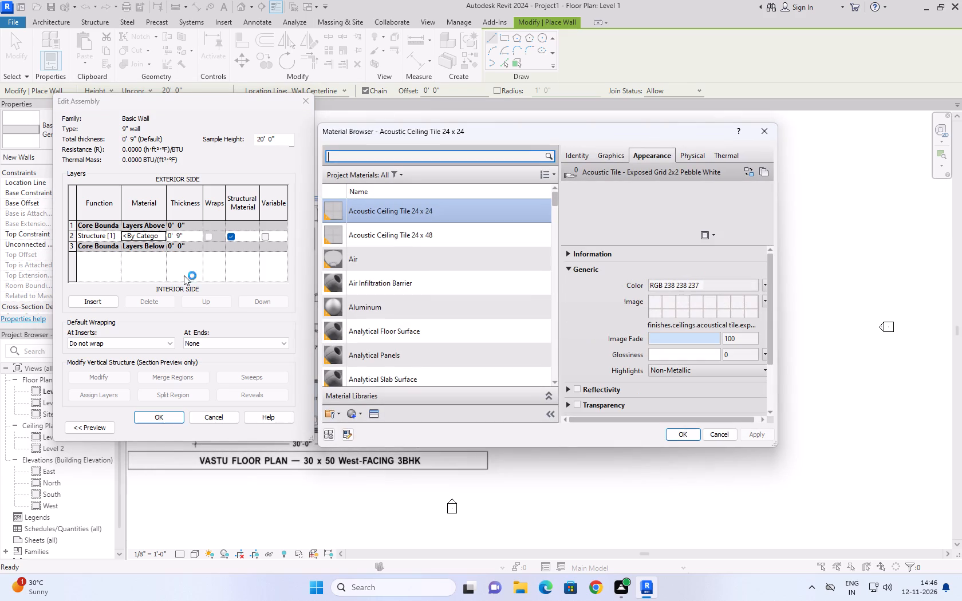
{"action": "scroll", "coordinate": [404, 307], "scroll_direction": "down", "scroll_amount": 14}
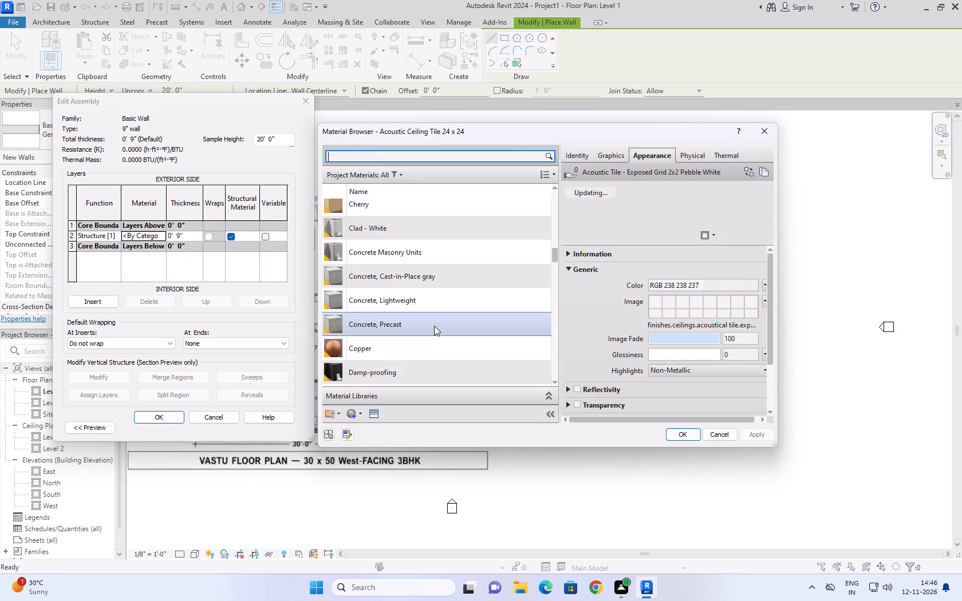
{"action": "scroll", "coordinate": [435, 325], "scroll_direction": "down", "scroll_amount": 20}
{"action": "scroll", "coordinate": [435, 325], "scroll_direction": "down", "scroll_amount": 2}
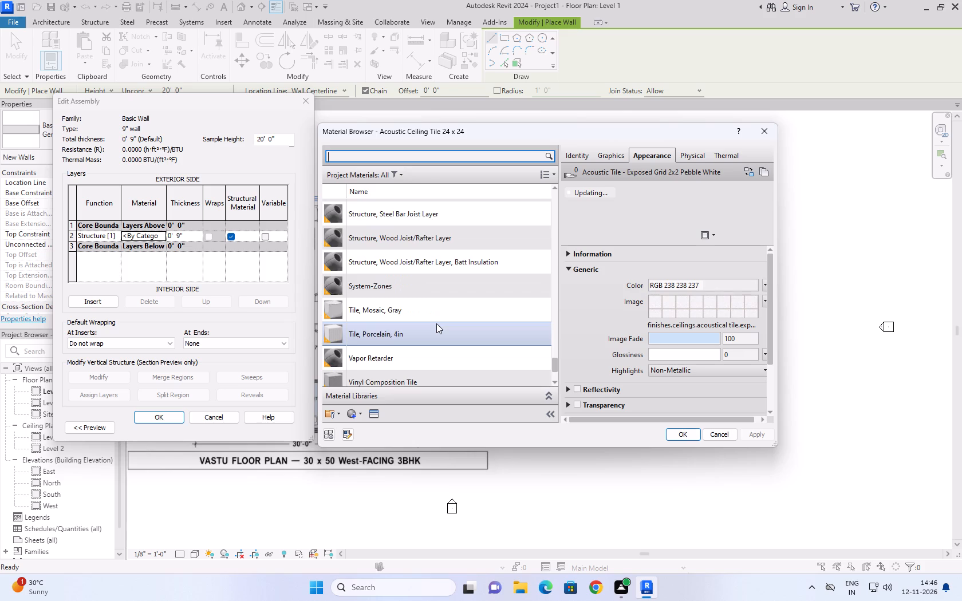
{"action": "scroll", "coordinate": [436, 323], "scroll_direction": "down", "scroll_amount": 8}
{"action": "scroll", "coordinate": [436, 323], "scroll_direction": "up", "scroll_amount": 3}
{"action": "scroll", "coordinate": [436, 323], "scroll_direction": "down", "scroll_amount": 8}
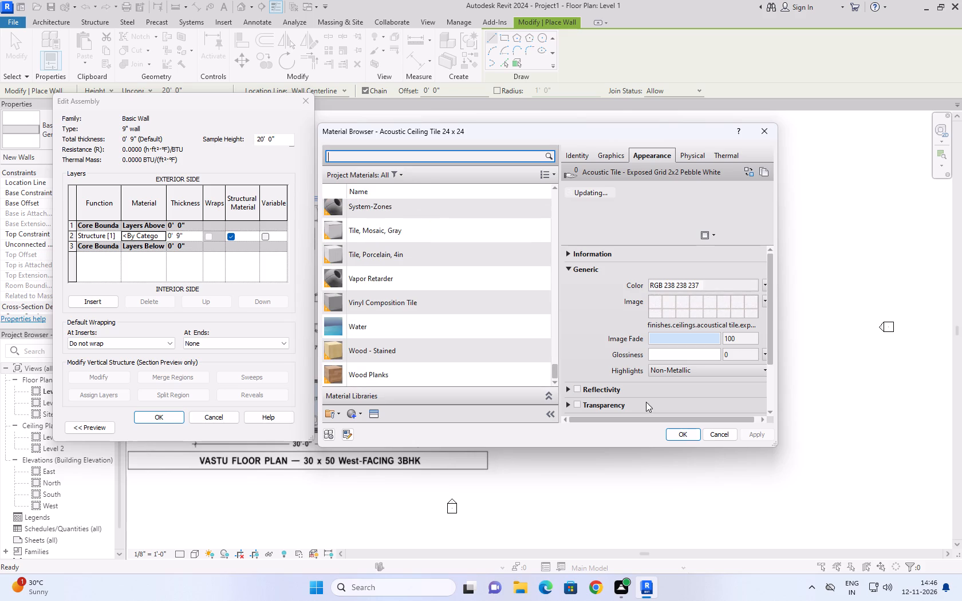
{"action": "left_click", "coordinate": [713, 432]}
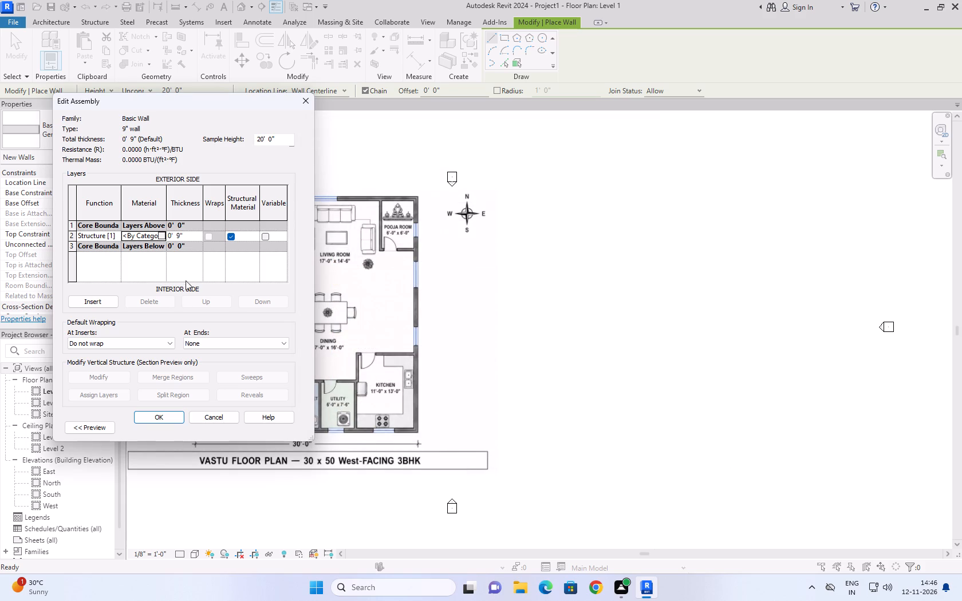
Accept the edited layer assembly and apply the type properties of the 9'' wall type.
{"action": "left_click", "coordinate": [180, 412]}
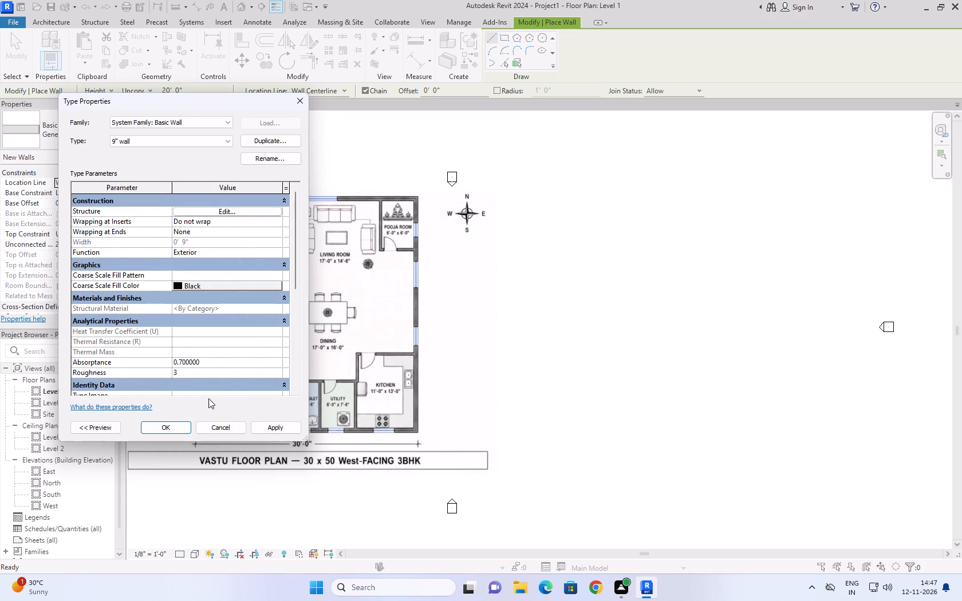
{"action": "left_click", "coordinate": [267, 424]}
{"action": "left_click", "coordinate": [179, 428]}
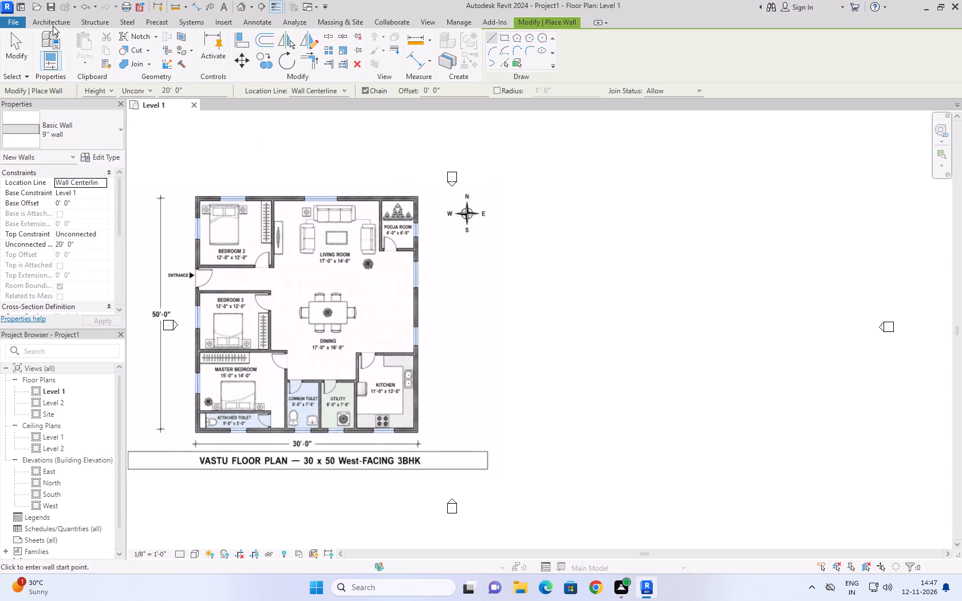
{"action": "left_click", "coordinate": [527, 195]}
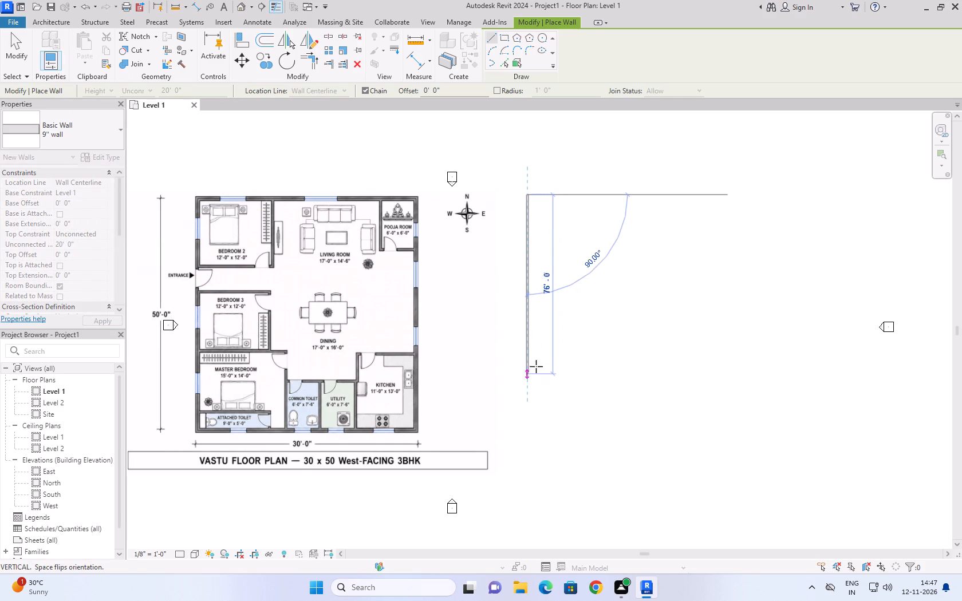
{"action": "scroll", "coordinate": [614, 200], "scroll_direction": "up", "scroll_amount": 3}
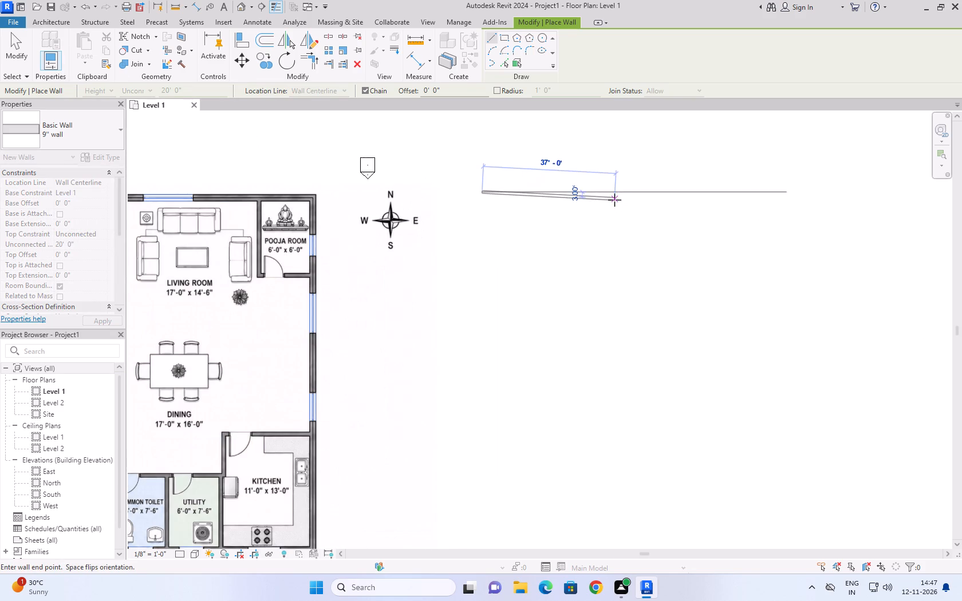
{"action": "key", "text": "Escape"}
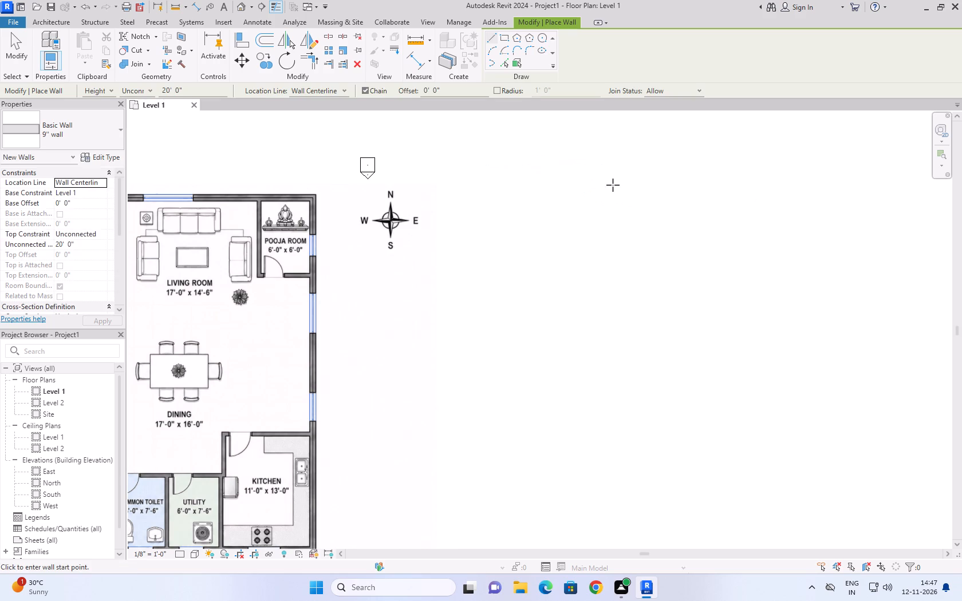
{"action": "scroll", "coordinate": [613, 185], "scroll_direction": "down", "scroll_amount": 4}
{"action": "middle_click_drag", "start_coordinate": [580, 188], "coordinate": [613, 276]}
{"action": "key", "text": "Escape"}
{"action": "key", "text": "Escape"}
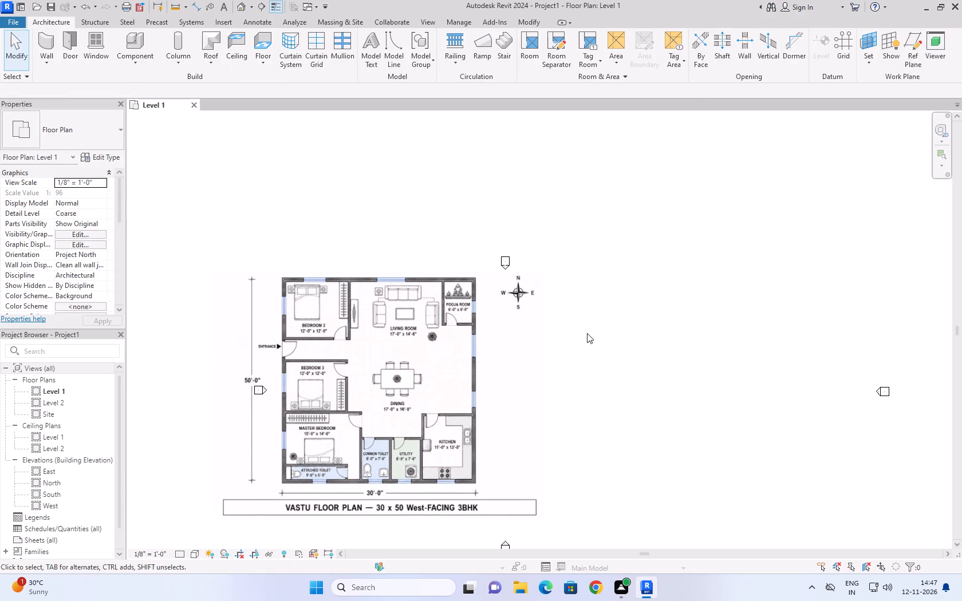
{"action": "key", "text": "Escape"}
Draw a 50' vertical wall of the 9'' wall type southward in the empty area east of the plan image.
{"action": "left_click", "coordinate": [43, 43]}
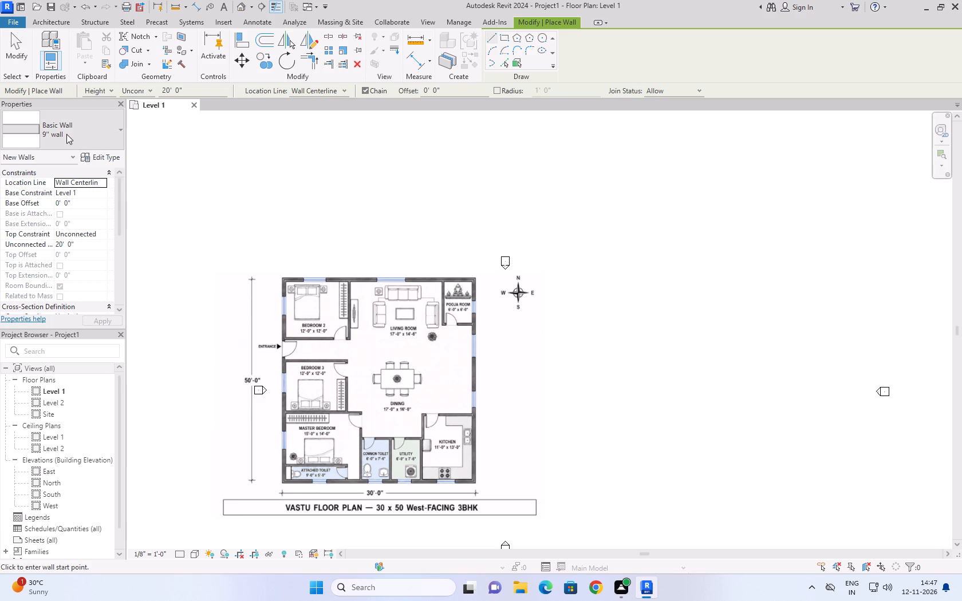
{"action": "left_click", "coordinate": [581, 272]}
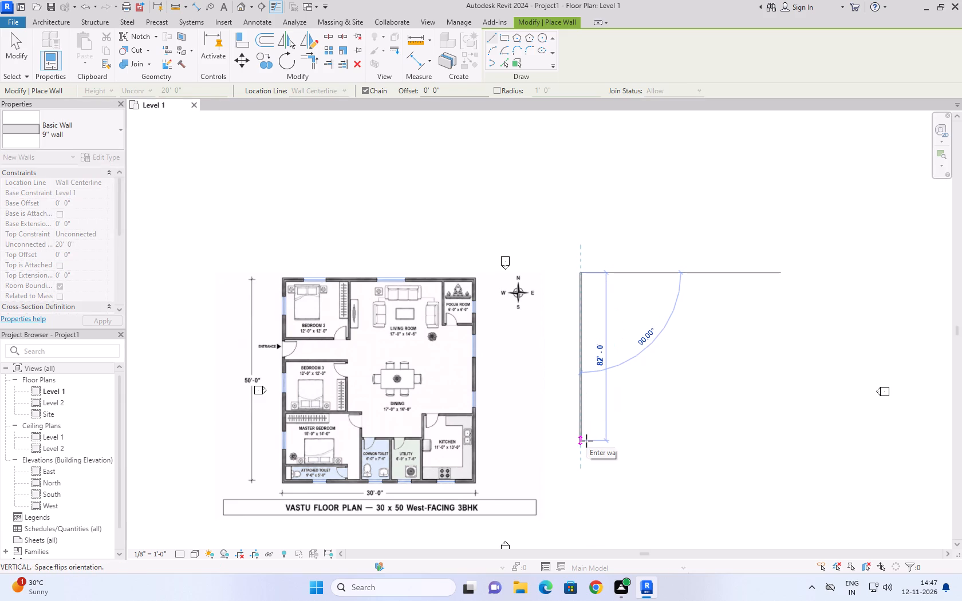
{"action": "type", "text": "50'"}
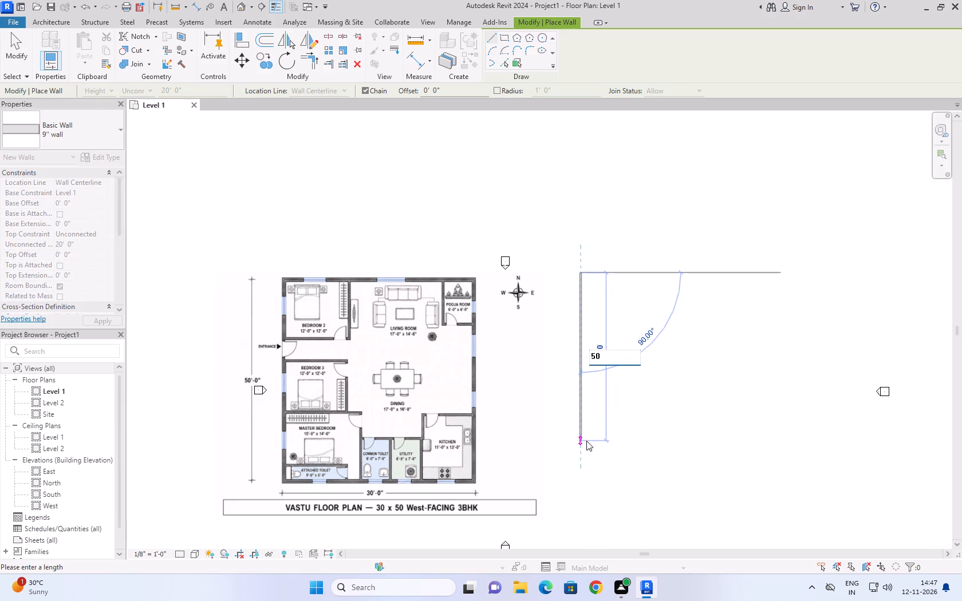
{"action": "key", "text": "Return"}
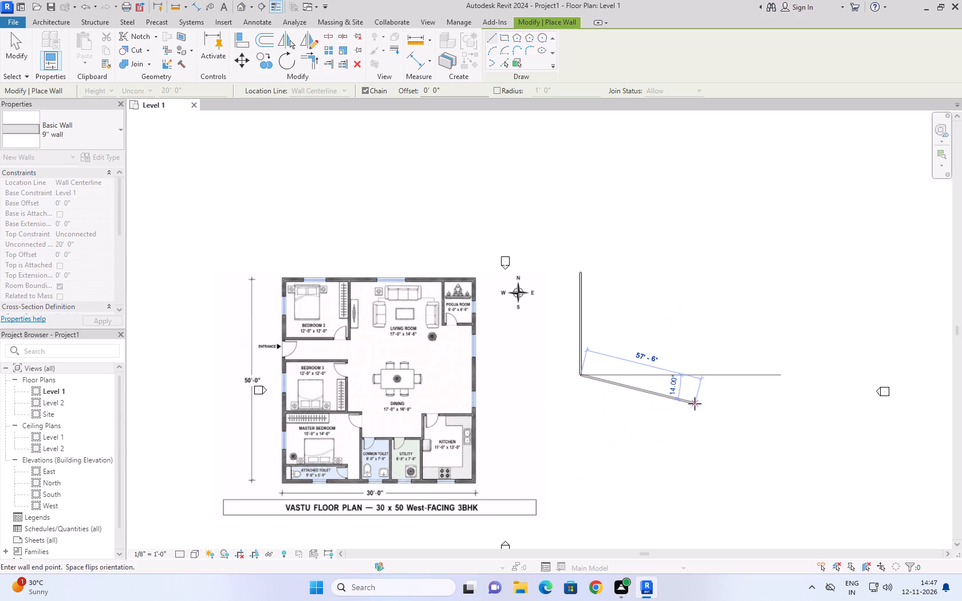
{"action": "key", "text": "Escape"}
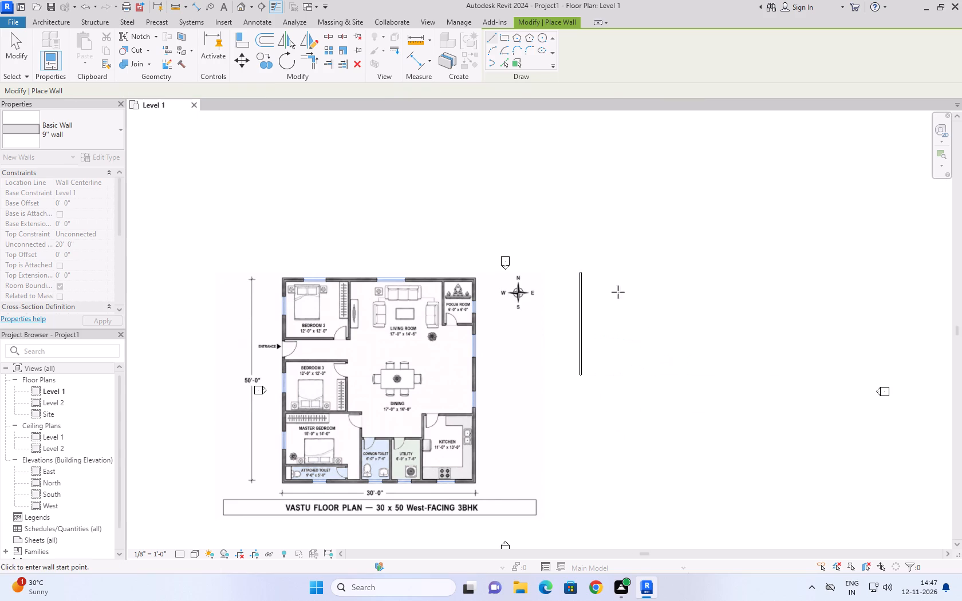
Draw a 12' horizontal wall eastward from the north end of the 50' wall.
{"action": "scroll", "coordinate": [603, 286], "scroll_direction": "up", "scroll_amount": 2}
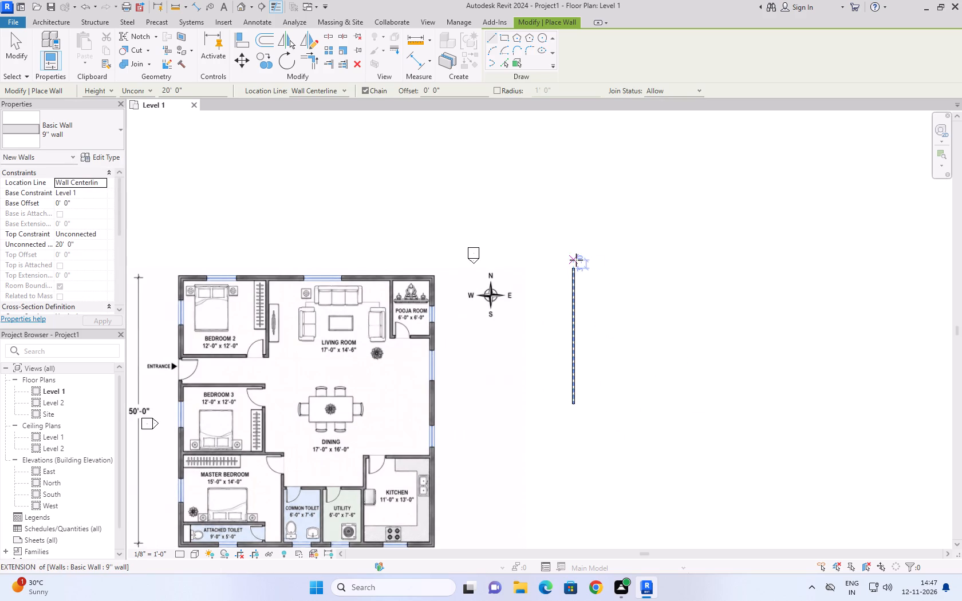
{"action": "left_click", "coordinate": [574, 266]}
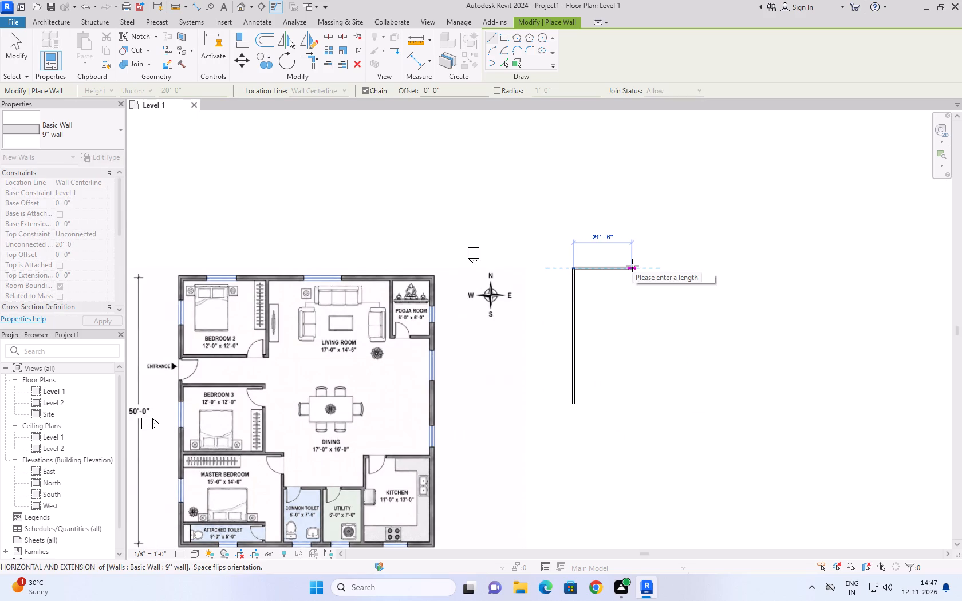
{"action": "type", "text": "12'"}
{"action": "key", "text": "Return"}
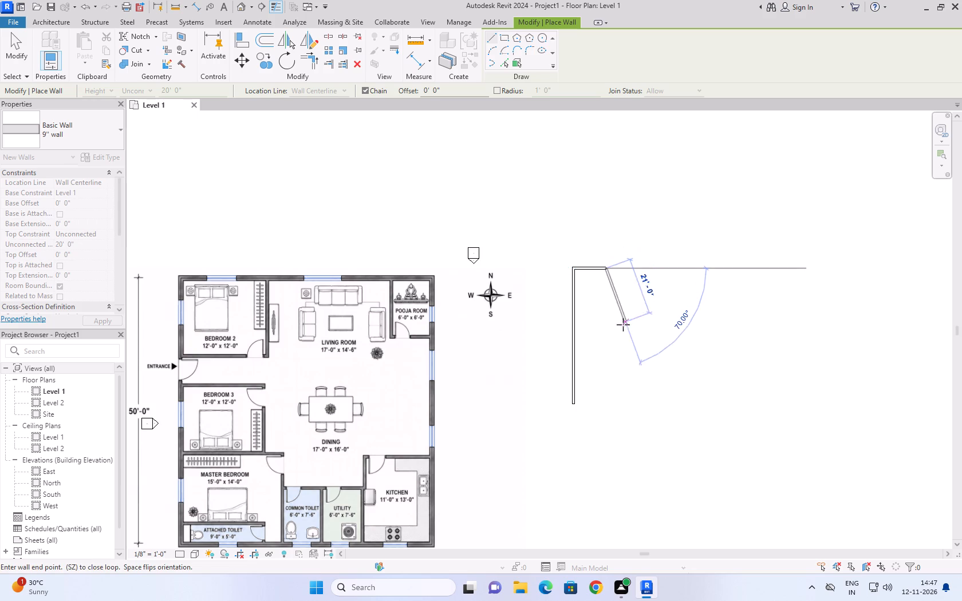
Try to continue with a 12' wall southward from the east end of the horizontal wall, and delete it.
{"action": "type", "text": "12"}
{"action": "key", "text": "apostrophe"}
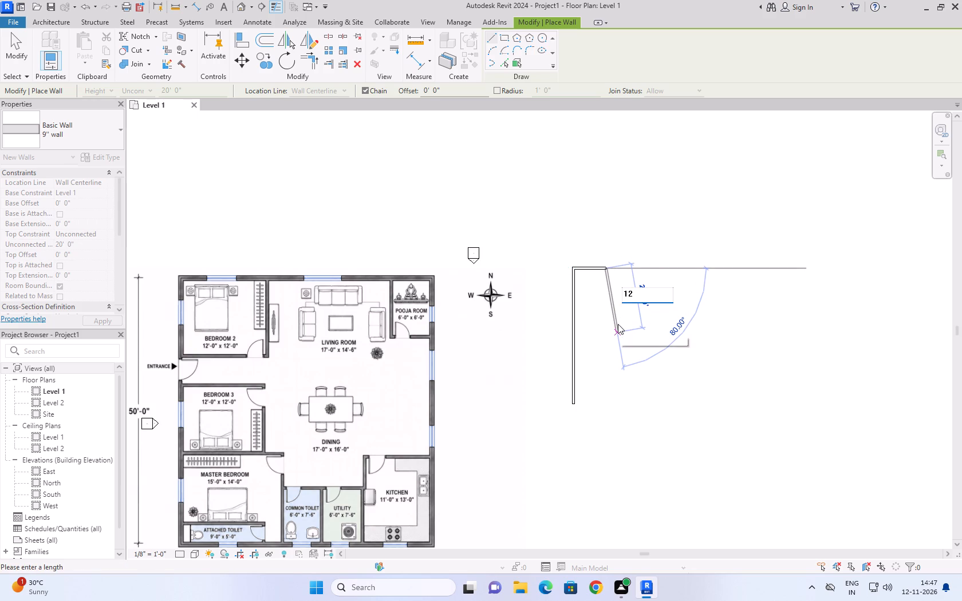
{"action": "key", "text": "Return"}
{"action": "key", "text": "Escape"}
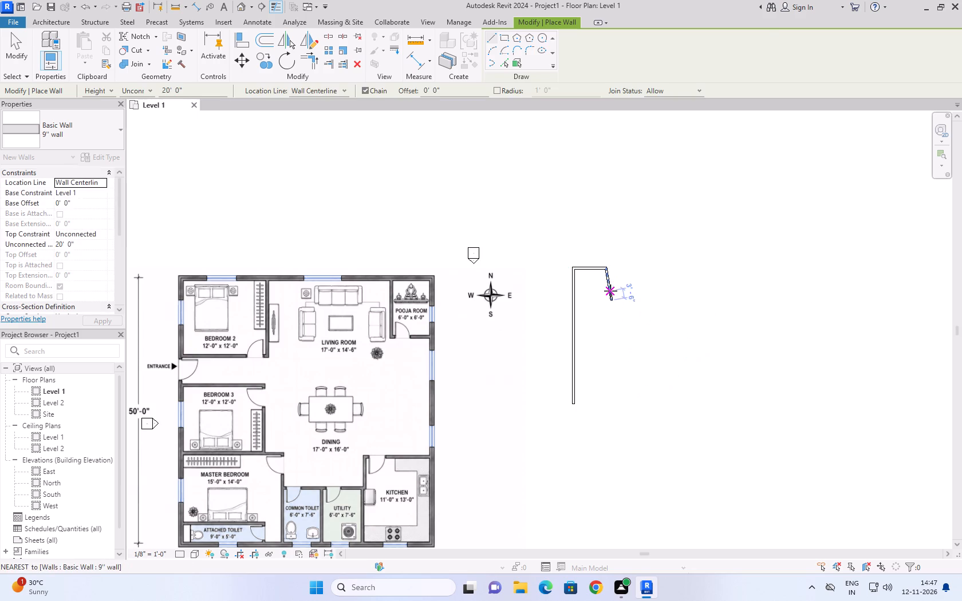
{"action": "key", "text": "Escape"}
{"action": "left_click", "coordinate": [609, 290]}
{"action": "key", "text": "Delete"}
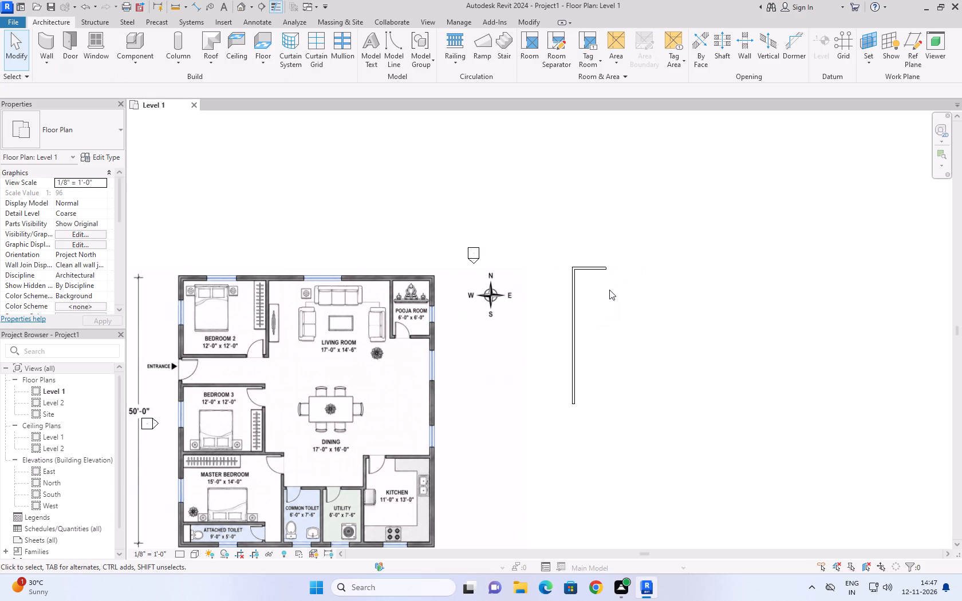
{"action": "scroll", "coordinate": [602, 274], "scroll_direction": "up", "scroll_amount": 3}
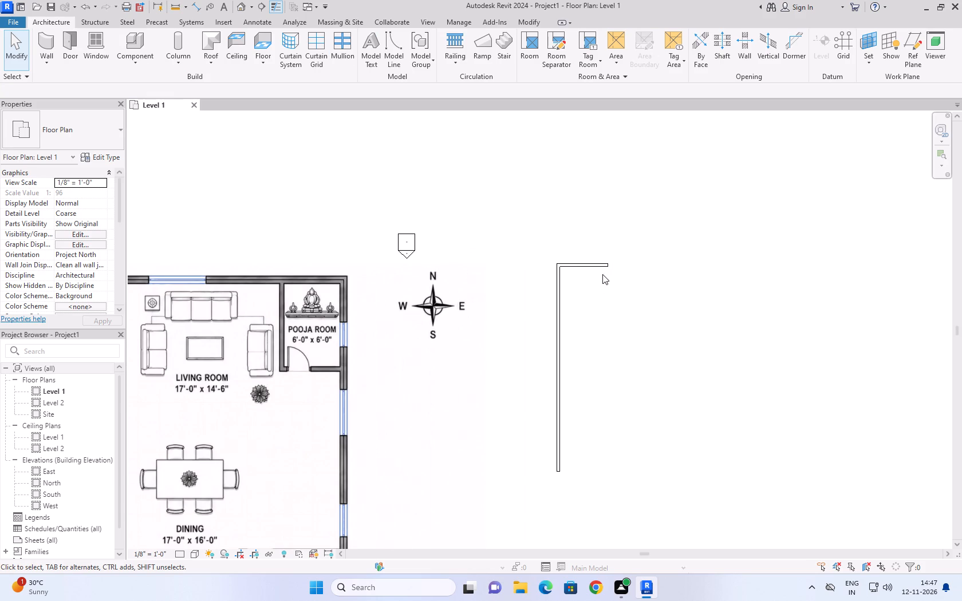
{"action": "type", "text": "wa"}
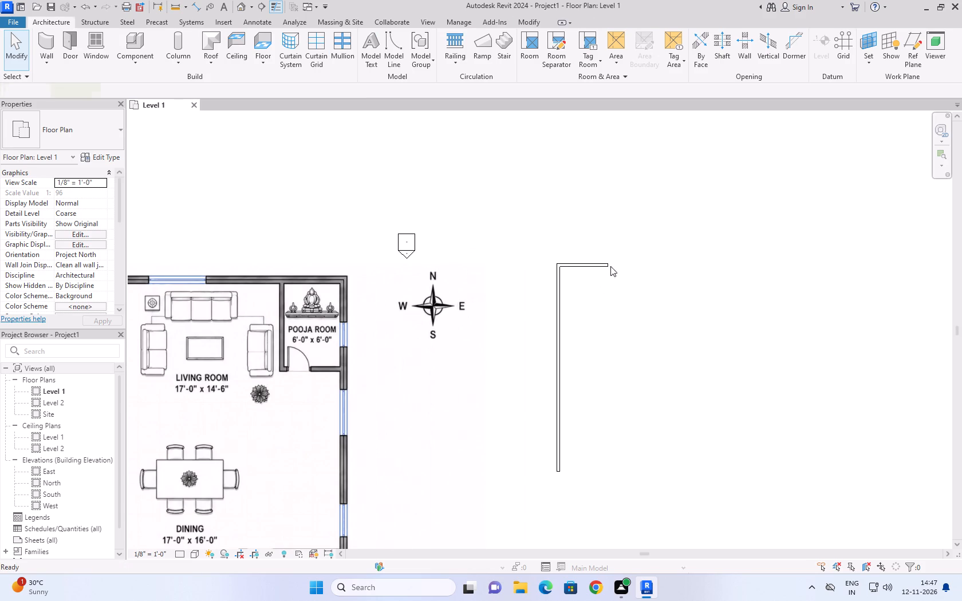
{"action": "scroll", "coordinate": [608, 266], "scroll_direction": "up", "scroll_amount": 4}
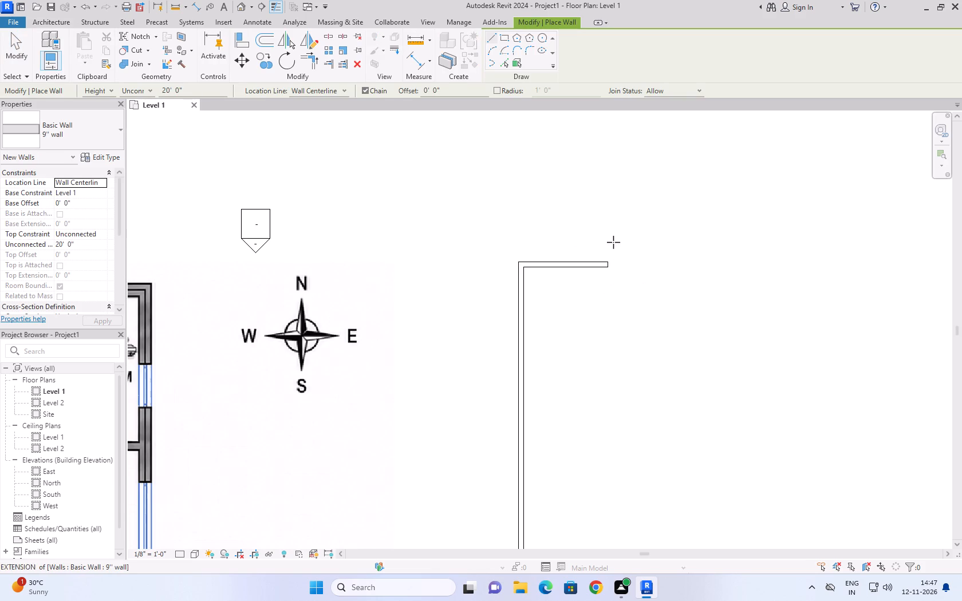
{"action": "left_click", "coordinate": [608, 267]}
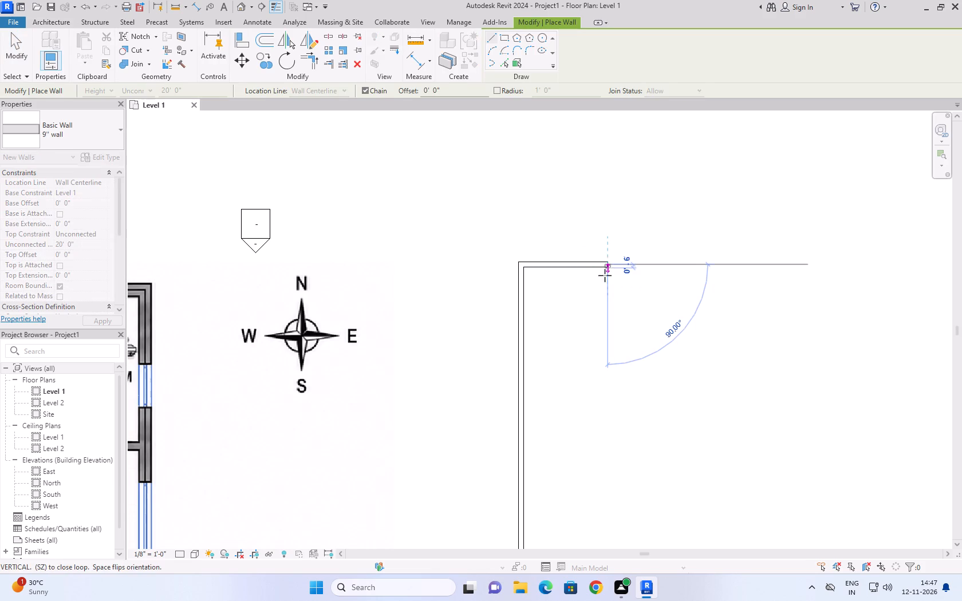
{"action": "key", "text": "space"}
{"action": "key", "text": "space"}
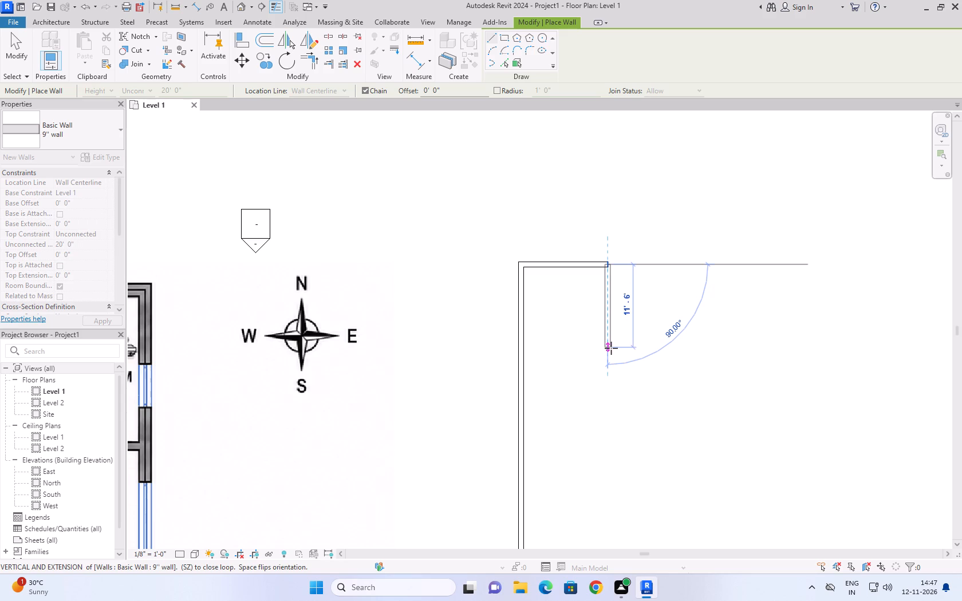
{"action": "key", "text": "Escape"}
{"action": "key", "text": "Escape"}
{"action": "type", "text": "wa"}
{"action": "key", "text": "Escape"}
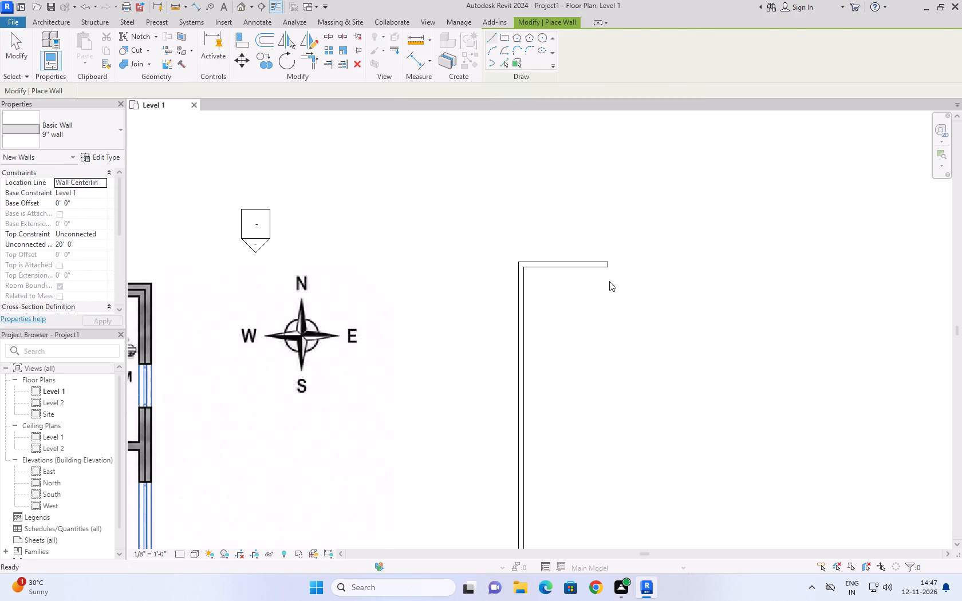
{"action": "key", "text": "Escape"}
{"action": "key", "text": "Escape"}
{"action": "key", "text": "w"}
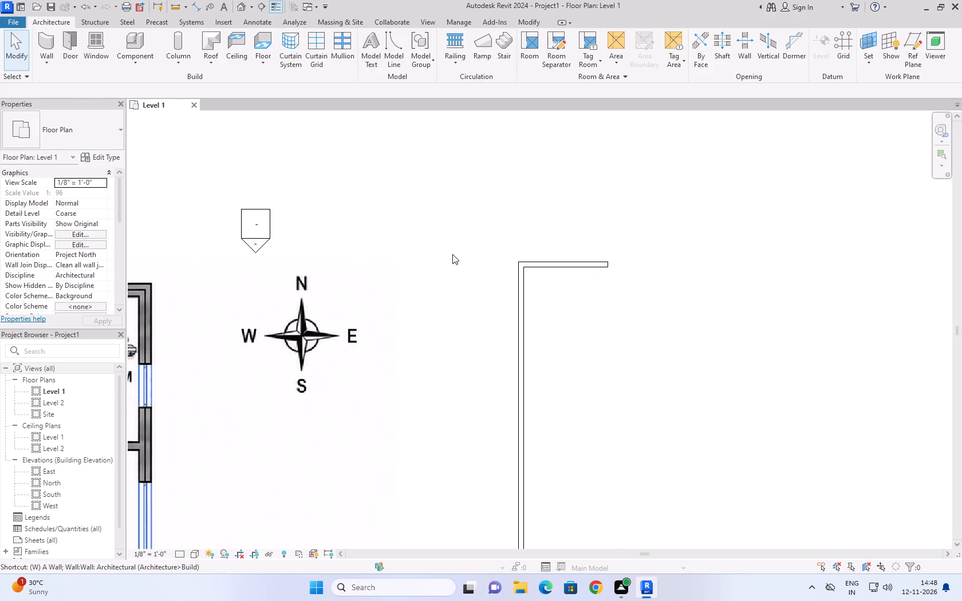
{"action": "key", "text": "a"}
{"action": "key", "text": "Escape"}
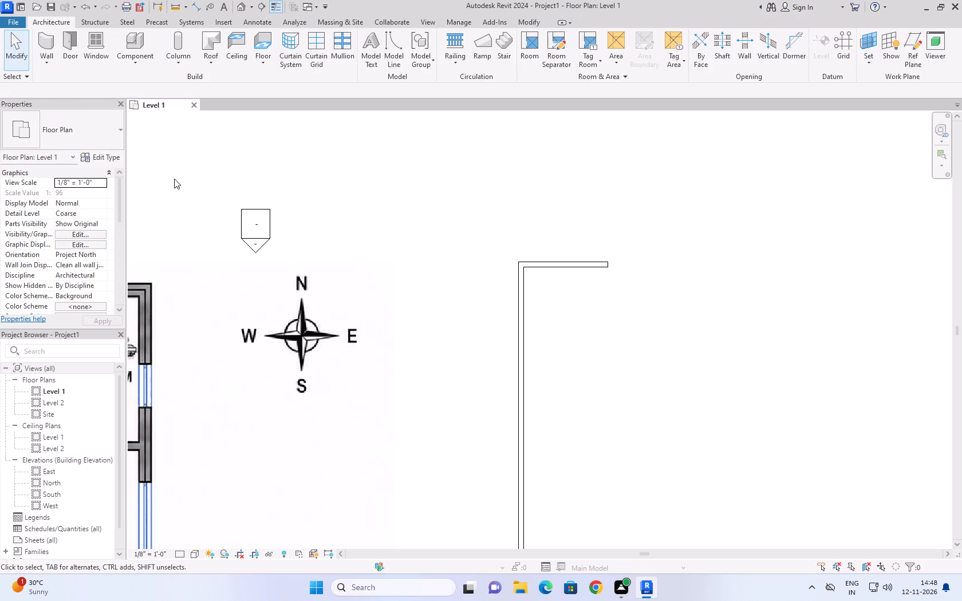
Duplicate the 9'' wall type as a new basic wall type named 4.5'' wall.
{"action": "key", "text": "w"}
{"action": "key", "text": "a"}
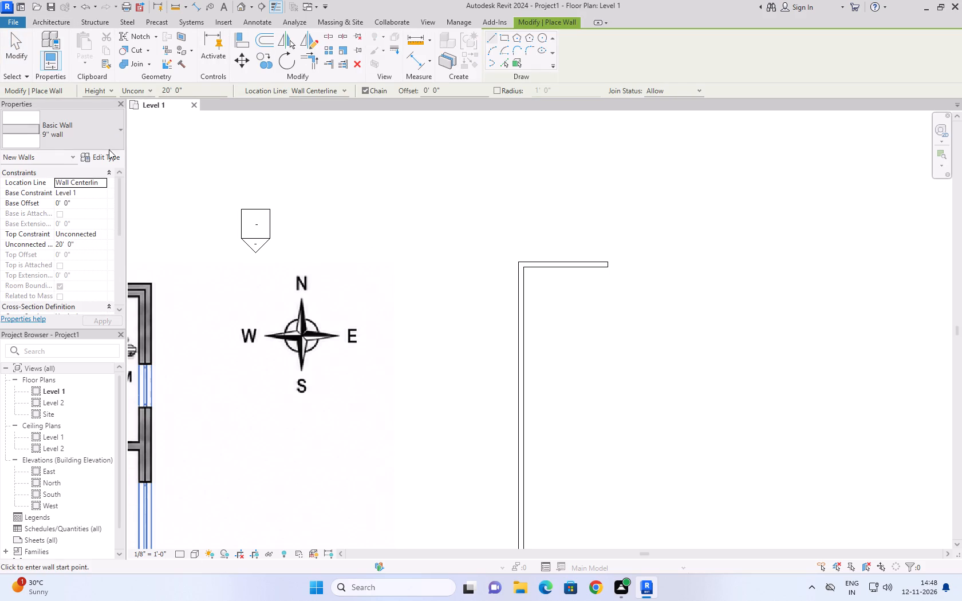
{"action": "left_click", "coordinate": [111, 153]}
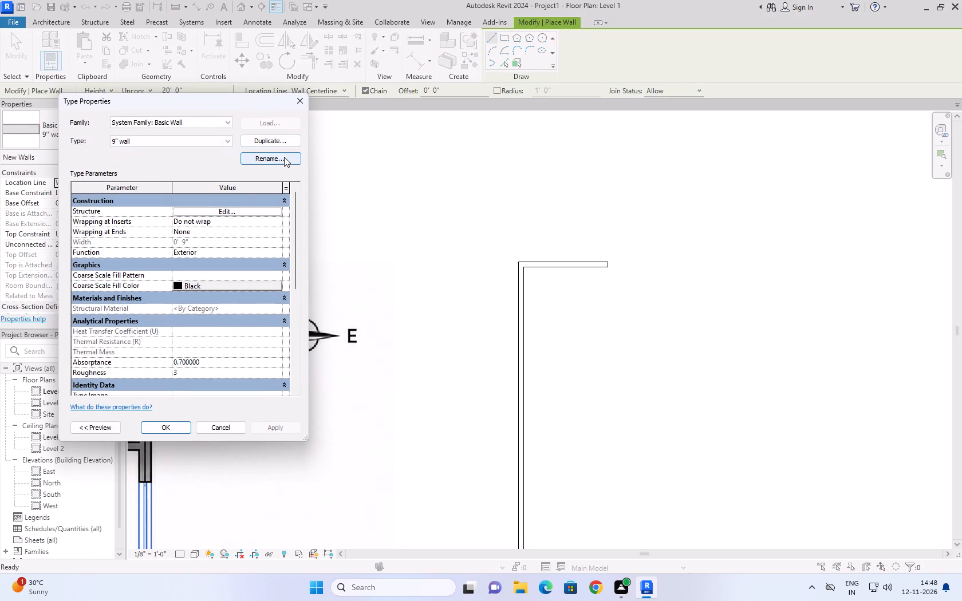
{"action": "left_click", "coordinate": [275, 139]}
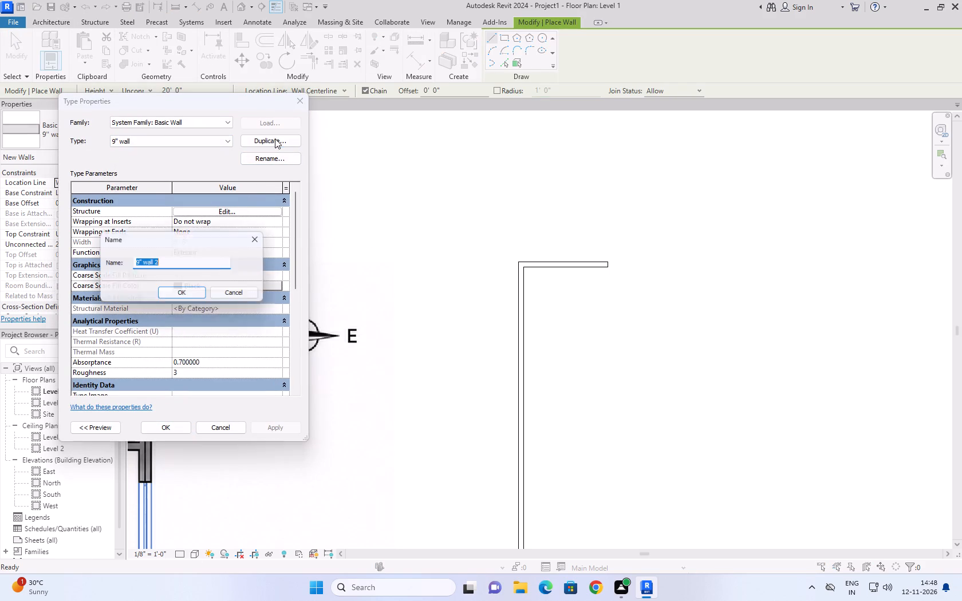
{"action": "left_click", "coordinate": [206, 263]}
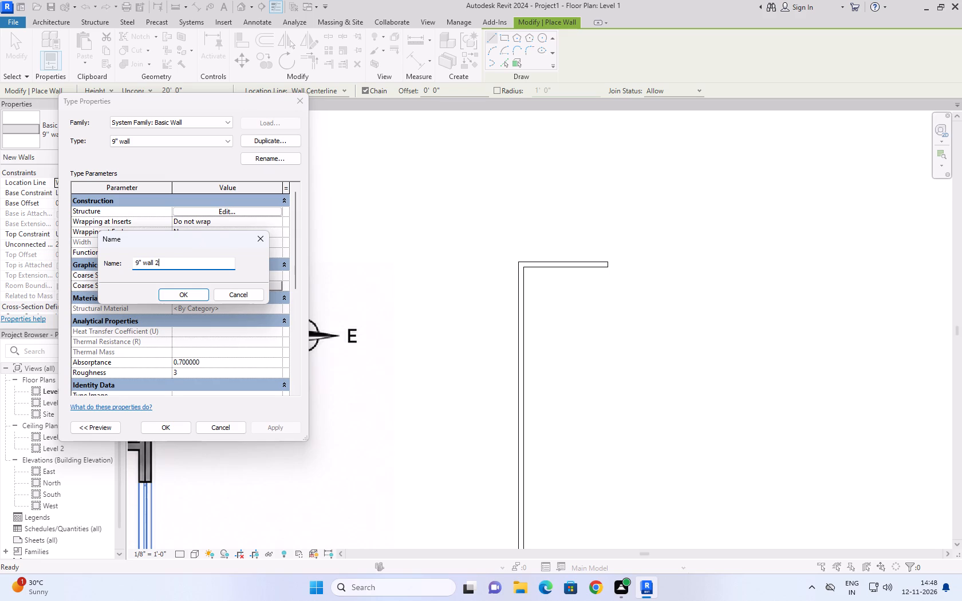
{"action": "key", "text": "BackSpace"}
{"action": "key", "text": "BackSpace"}
{"action": "key", "text": "BackSpace"}
{"action": "key", "text": "BackSpace"}
{"action": "key", "text": "BackSpace"}
{"action": "key", "text": "BackSpace"}
{"action": "key", "text": "BackSpace"}
{"action": "key", "text": "BackSpace"}
{"action": "key", "text": "BackSpace"}
{"action": "key", "text": "BackSpace"}
{"action": "key", "text": "BackSpace"}
{"action": "key", "text": "BackSpace"}
{"action": "key", "text": "BackSpace"}
{"action": "key", "text": "BackSpace"}
{"action": "key", "text": "BackSpace"}
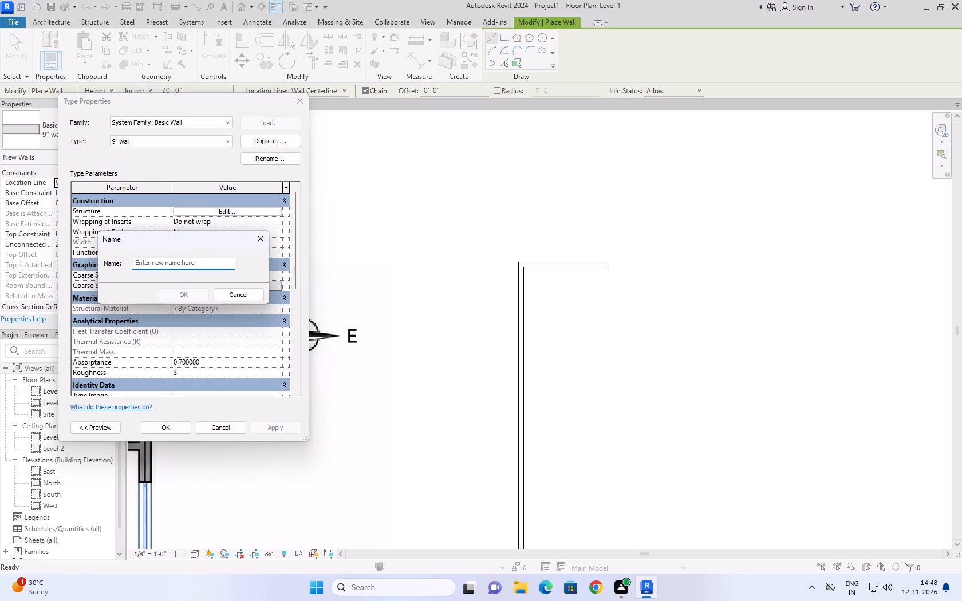
{"action": "type", "text": "4.5"}
{"action": "type", "text": "'' wa"}
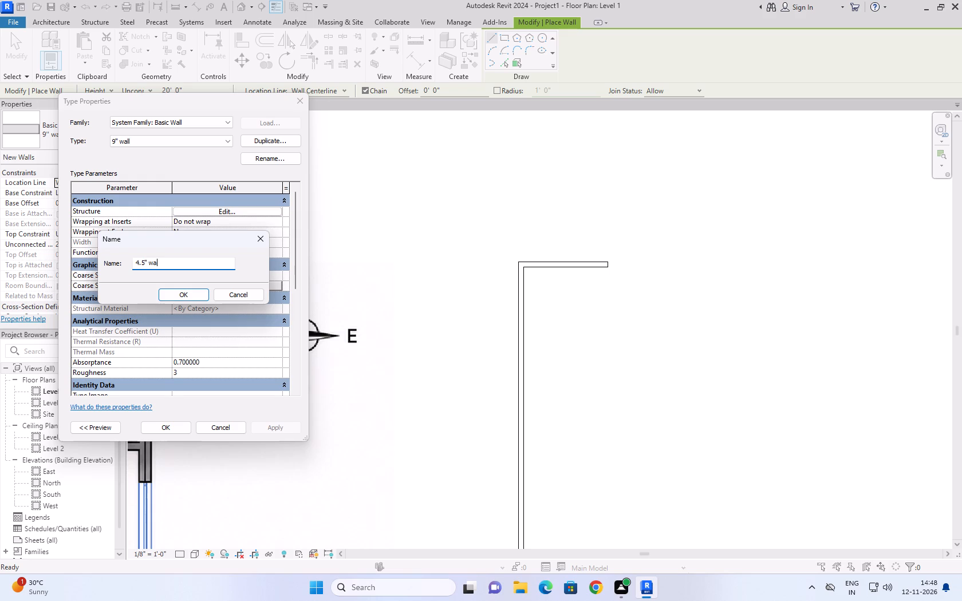
{"action": "type", "text": "ll"}
{"action": "key", "text": "Return"}
Set the structure layer thickness of the 4.5'' wall type to 4.5'' and apply the type properties.
{"action": "scroll", "coordinate": [206, 263], "scroll_direction": "up", "scroll_amount": 2}
{"action": "scroll", "coordinate": [302, 226], "scroll_direction": "up", "scroll_amount": 1}
{"action": "left_click", "coordinate": [257, 213]}
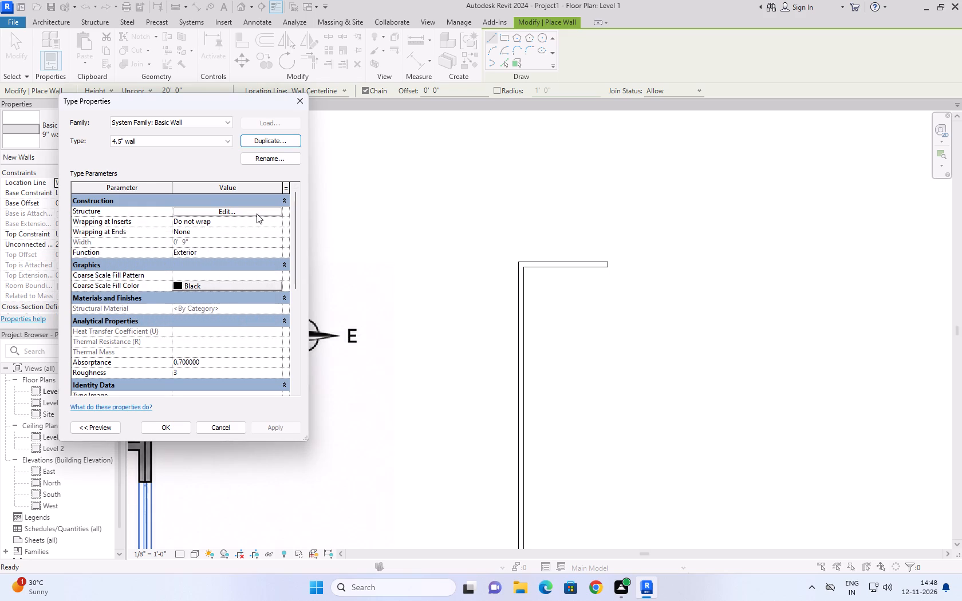
{"action": "left_click", "coordinate": [194, 237]}
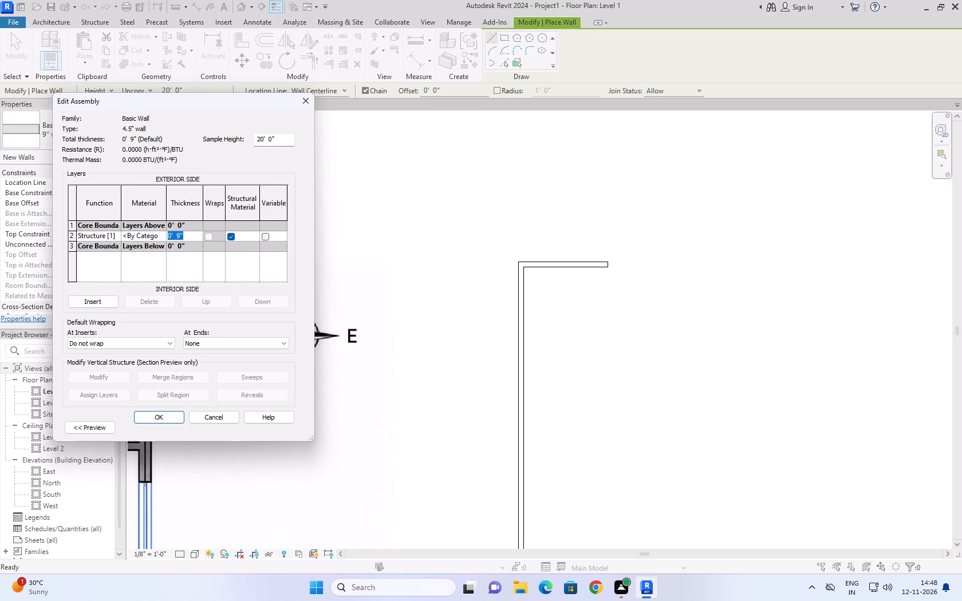
{"action": "type", "text": "4.5"}
{"action": "type", "text": "''"}
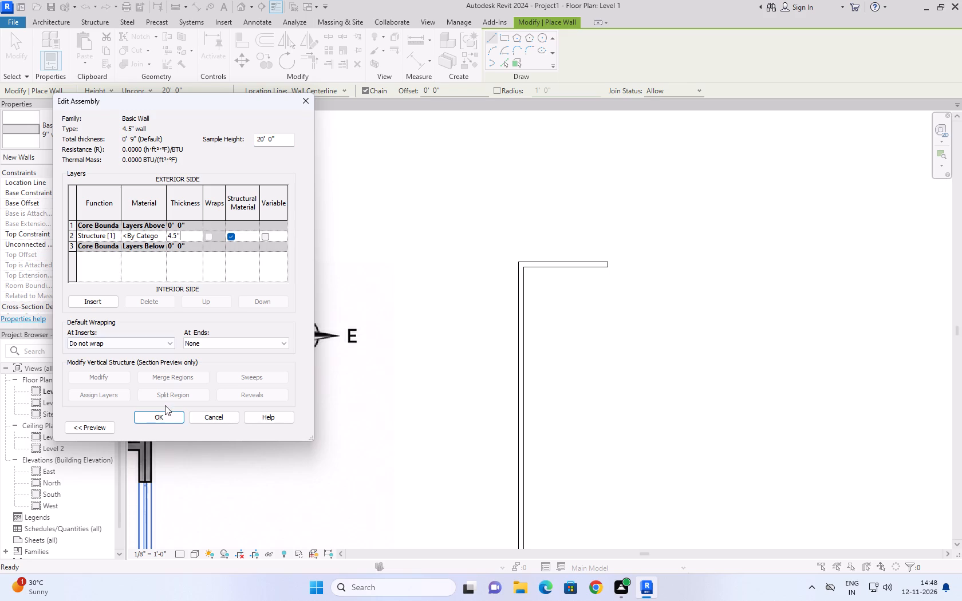
{"action": "left_click", "coordinate": [165, 414]}
{"action": "left_click", "coordinate": [280, 429]}
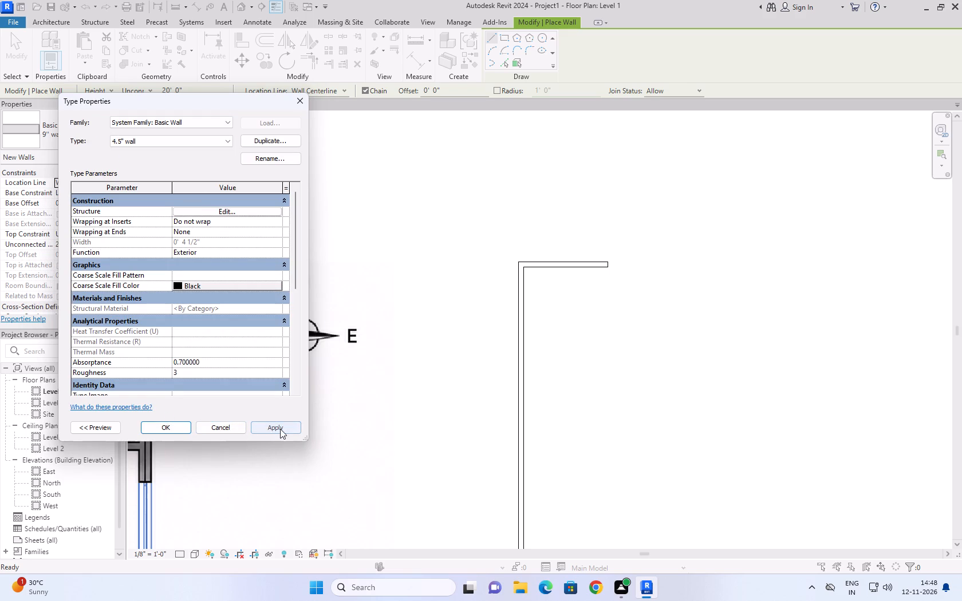
{"action": "left_click", "coordinate": [184, 428]}
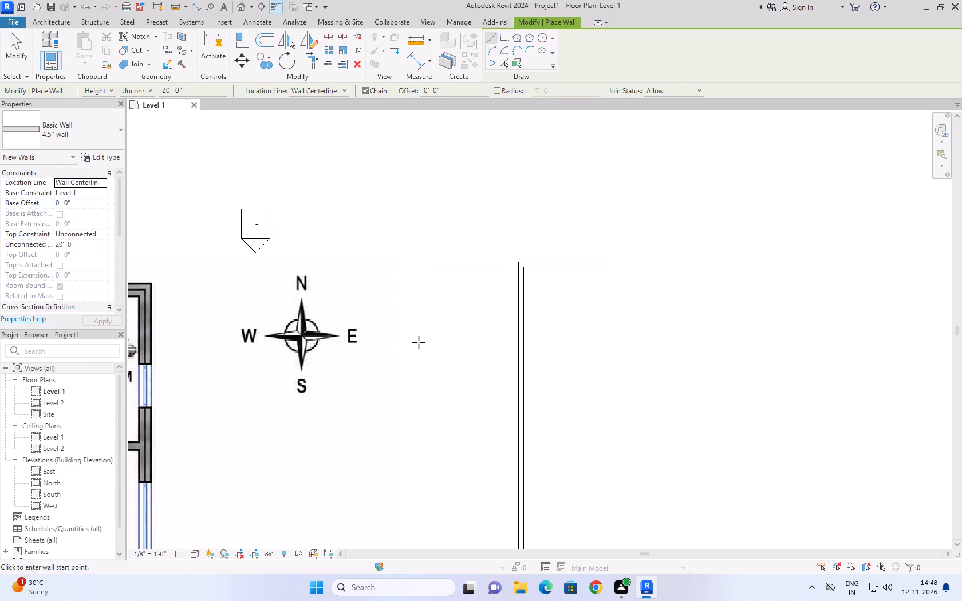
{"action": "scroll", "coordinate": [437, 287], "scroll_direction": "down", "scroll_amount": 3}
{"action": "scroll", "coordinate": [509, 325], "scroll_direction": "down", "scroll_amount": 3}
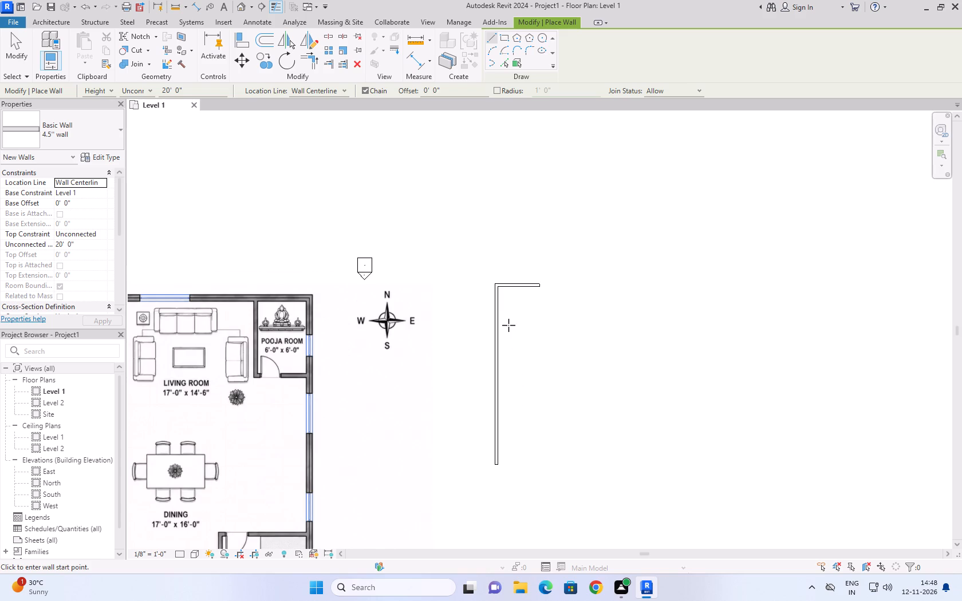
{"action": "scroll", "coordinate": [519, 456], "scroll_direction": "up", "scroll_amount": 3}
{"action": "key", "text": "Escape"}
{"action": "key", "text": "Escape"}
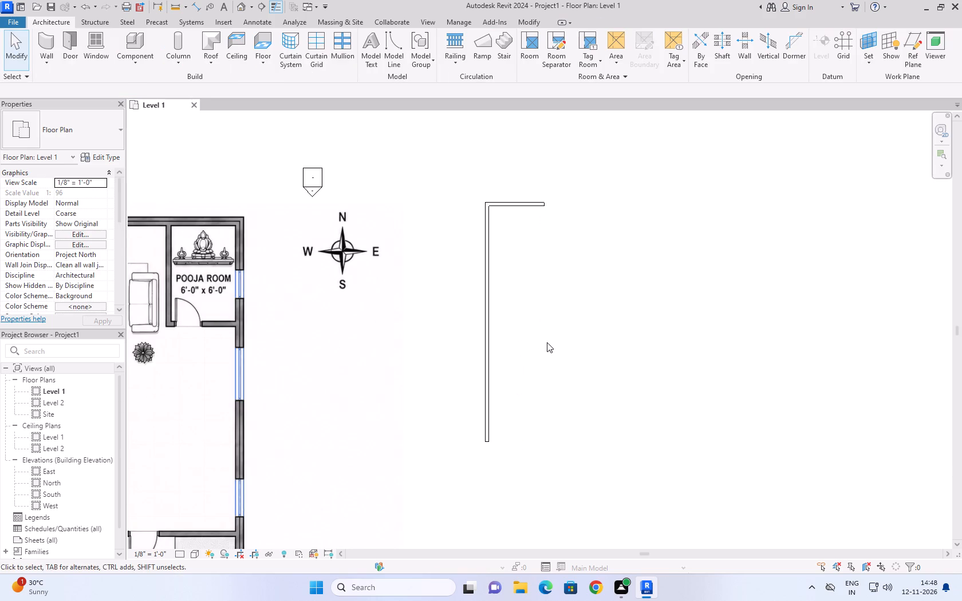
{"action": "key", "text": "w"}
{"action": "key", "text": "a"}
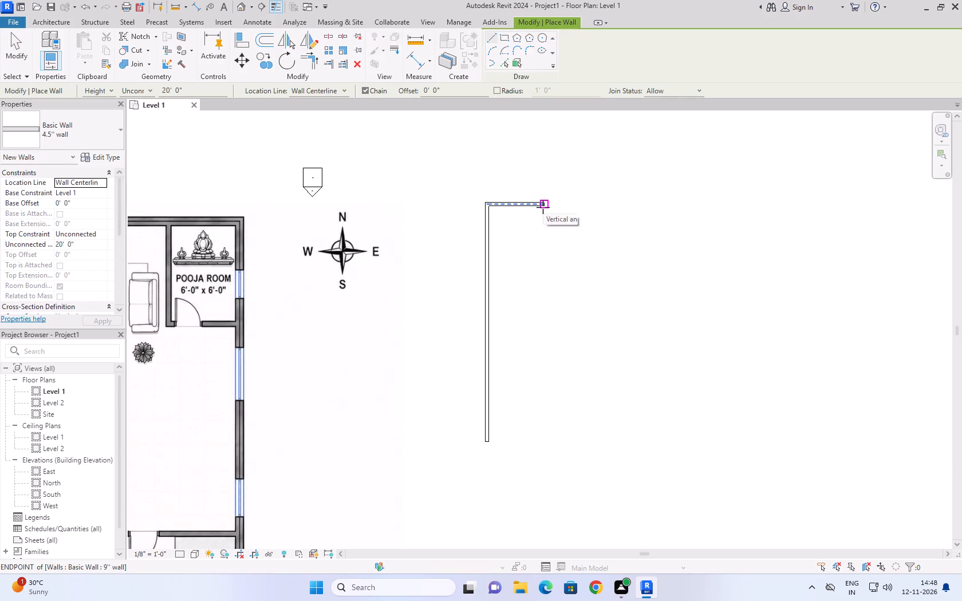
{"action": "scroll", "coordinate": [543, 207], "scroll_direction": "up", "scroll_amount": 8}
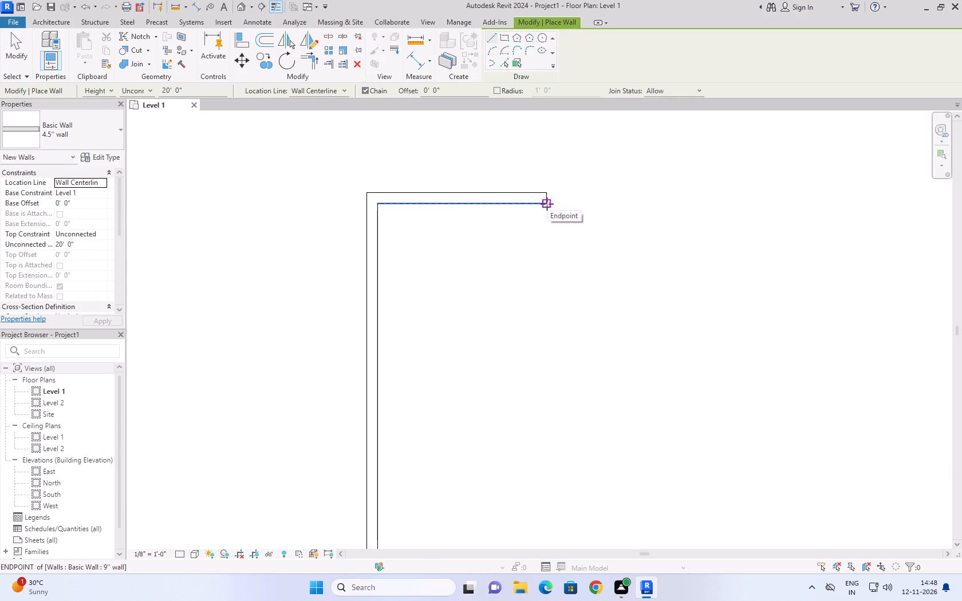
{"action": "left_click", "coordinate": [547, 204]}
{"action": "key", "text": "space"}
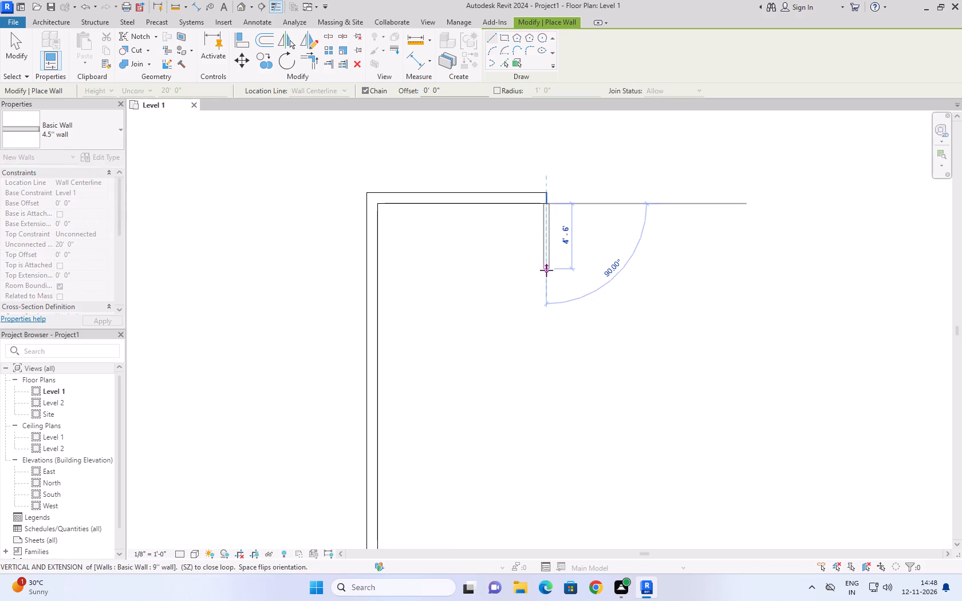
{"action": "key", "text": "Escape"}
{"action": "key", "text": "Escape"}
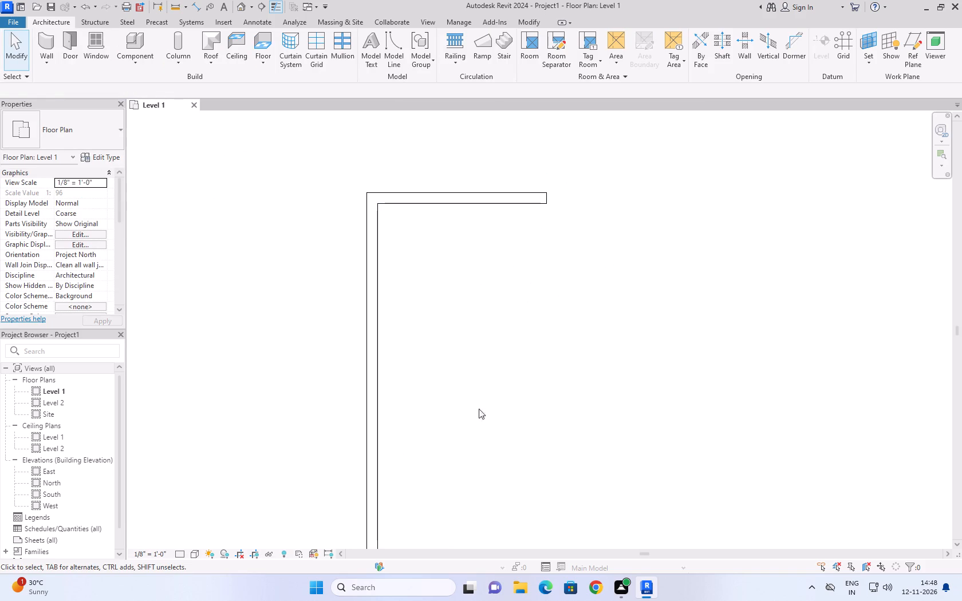
Draw a 12' wall of the 4.5'' type southward from the horizontal wall's east end, with location line Finish Face: Interior.
{"action": "key", "text": "w"}
{"action": "key", "text": "a"}
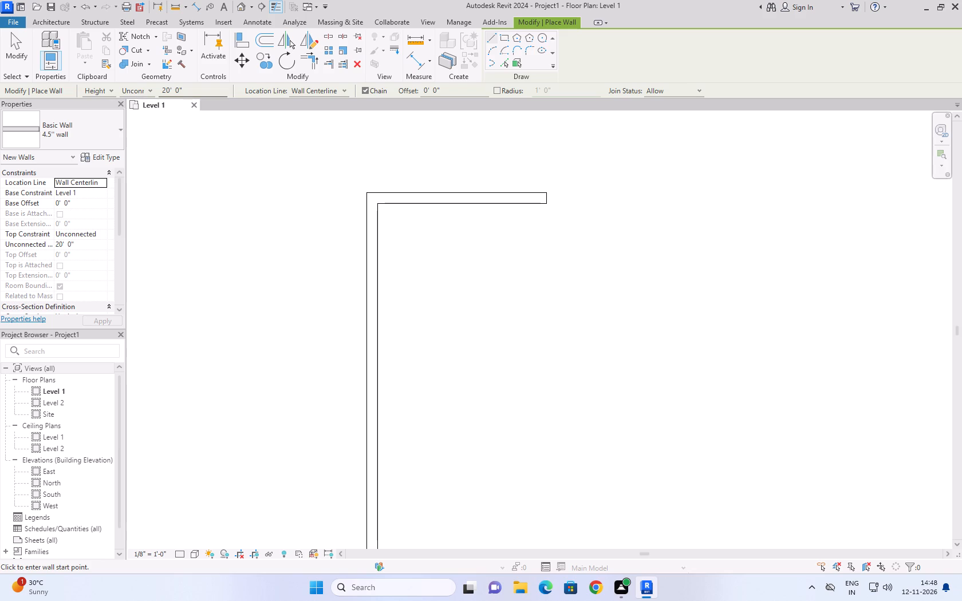
{"action": "left_click", "coordinate": [345, 94]}
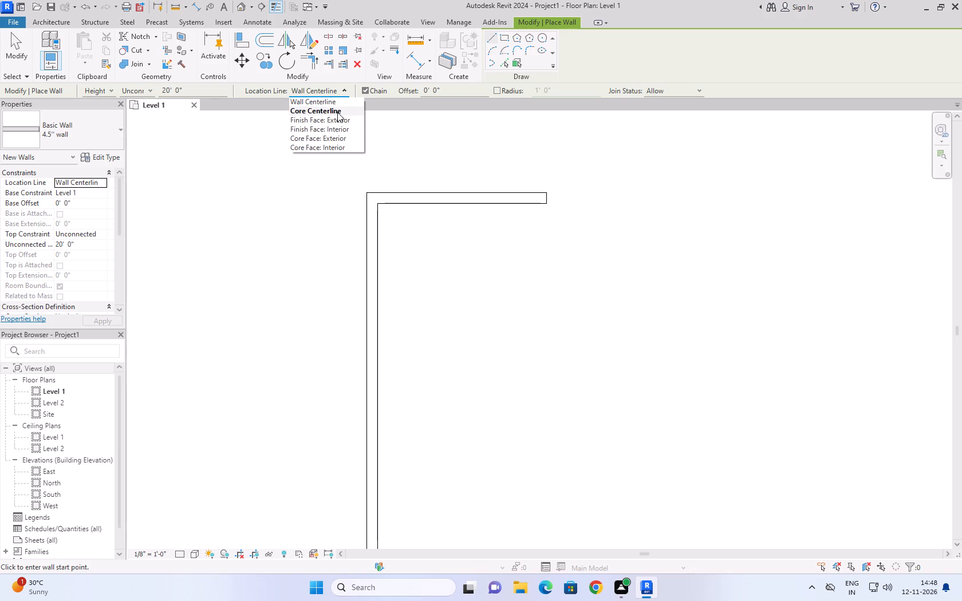
{"action": "left_click", "coordinate": [336, 128]}
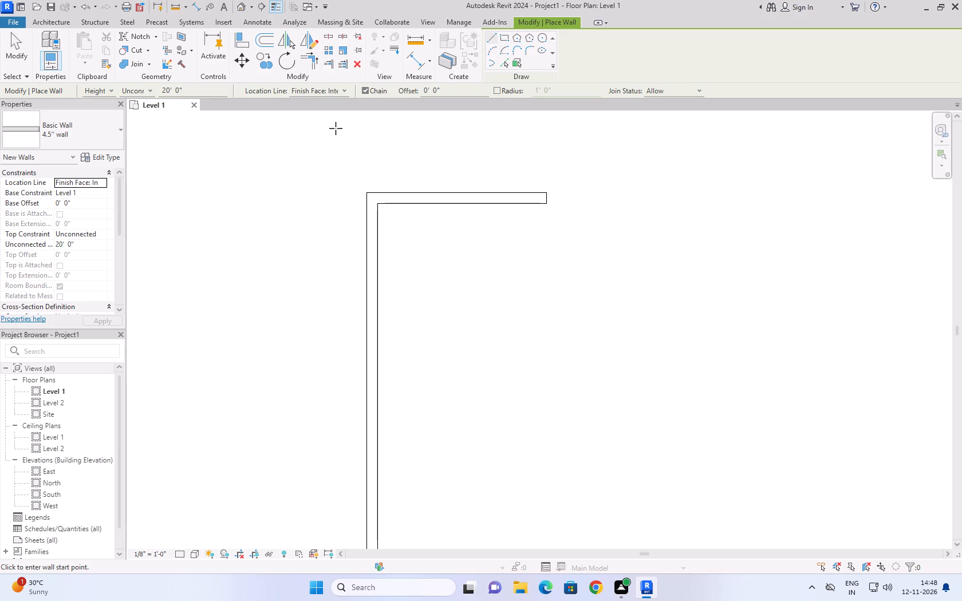
{"action": "left_click", "coordinate": [546, 205]}
{"action": "key", "text": "space"}
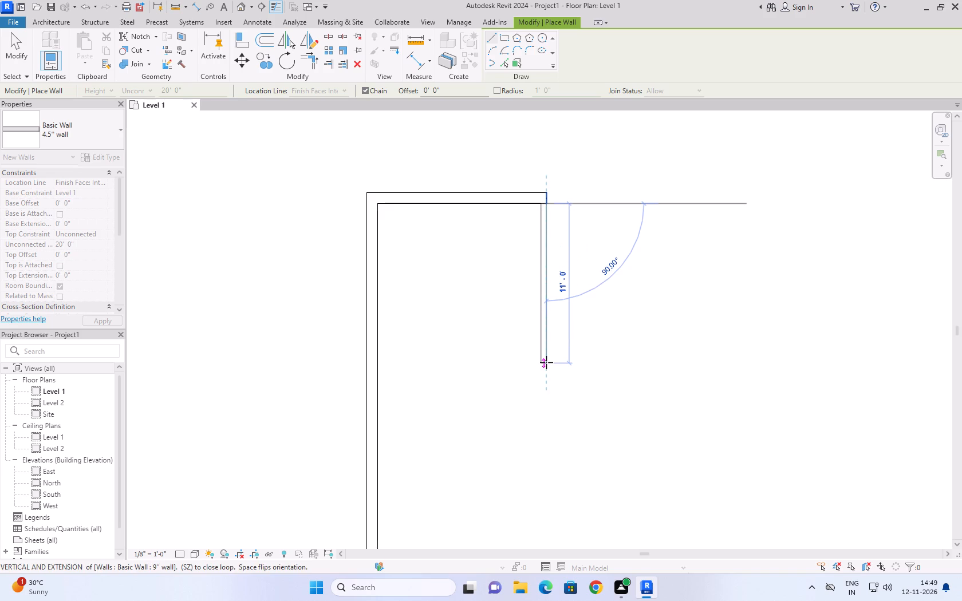
{"action": "type", "text": "12'"}
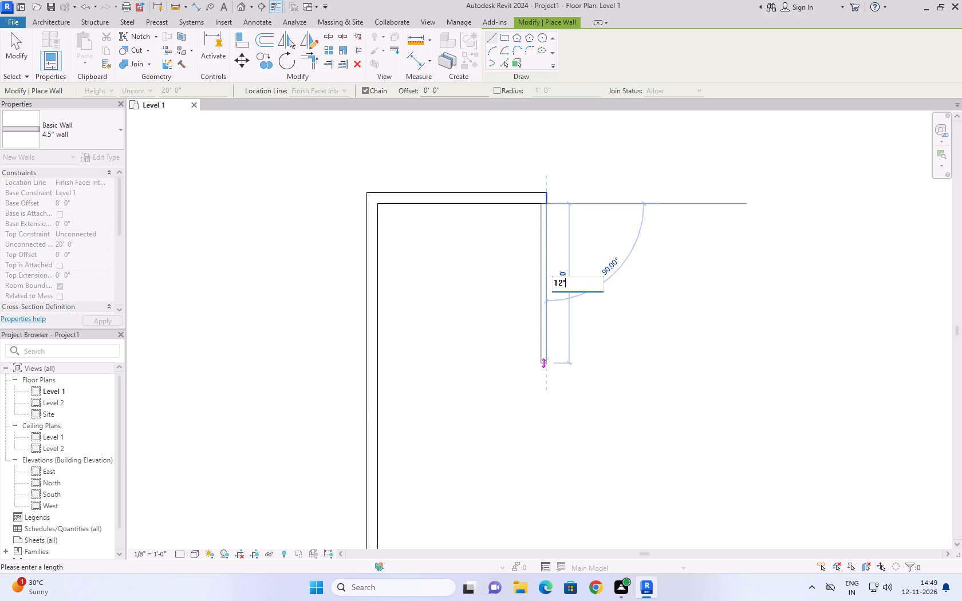
{"action": "key", "text": "Return"}
Close the room with a 12' wall of the 4.5'' type running west to the 50' wall.
{"action": "scroll", "coordinate": [530, 351], "scroll_direction": "down", "scroll_amount": 2}
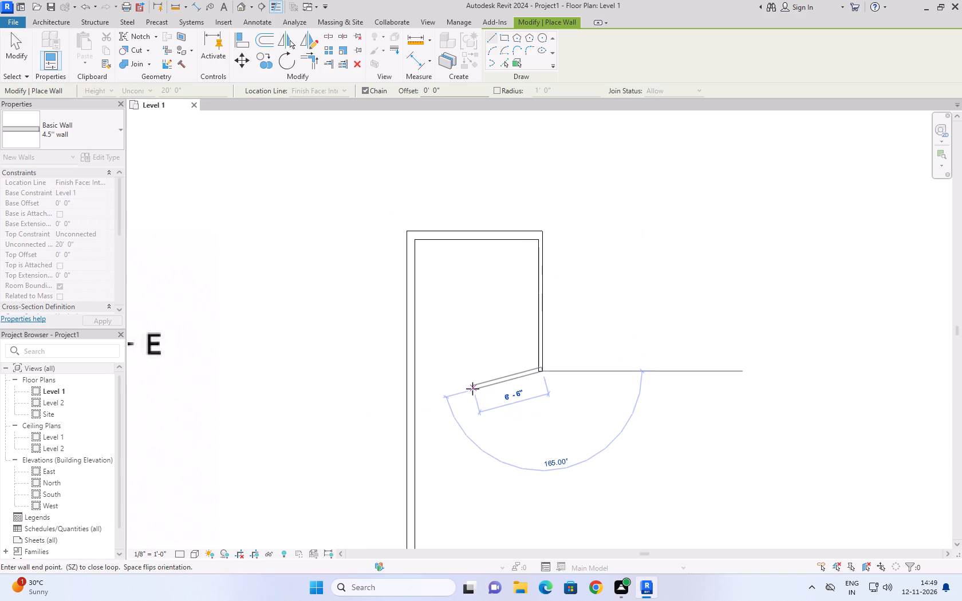
{"action": "left_click", "coordinate": [409, 366]}
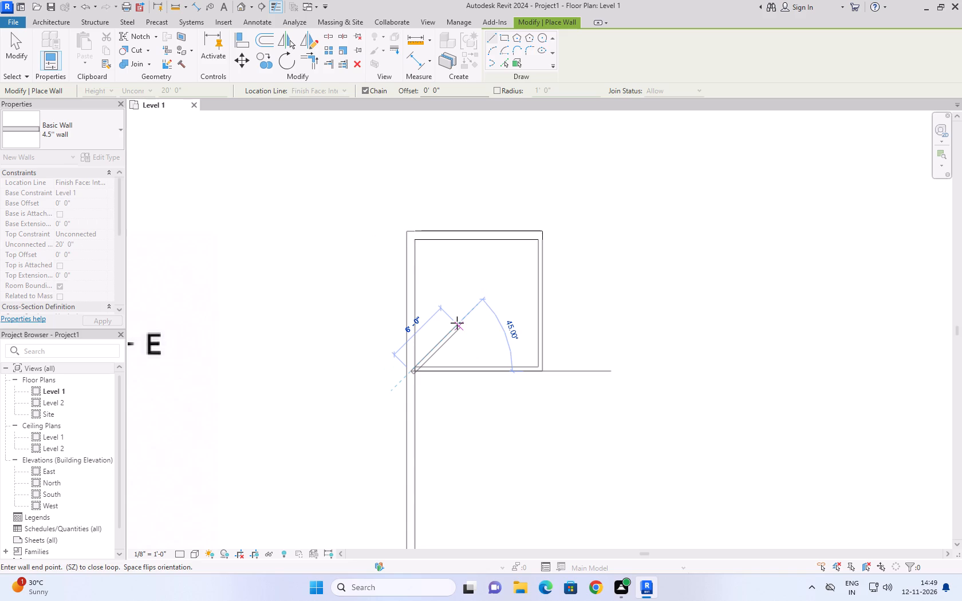
{"action": "key", "text": "Escape"}
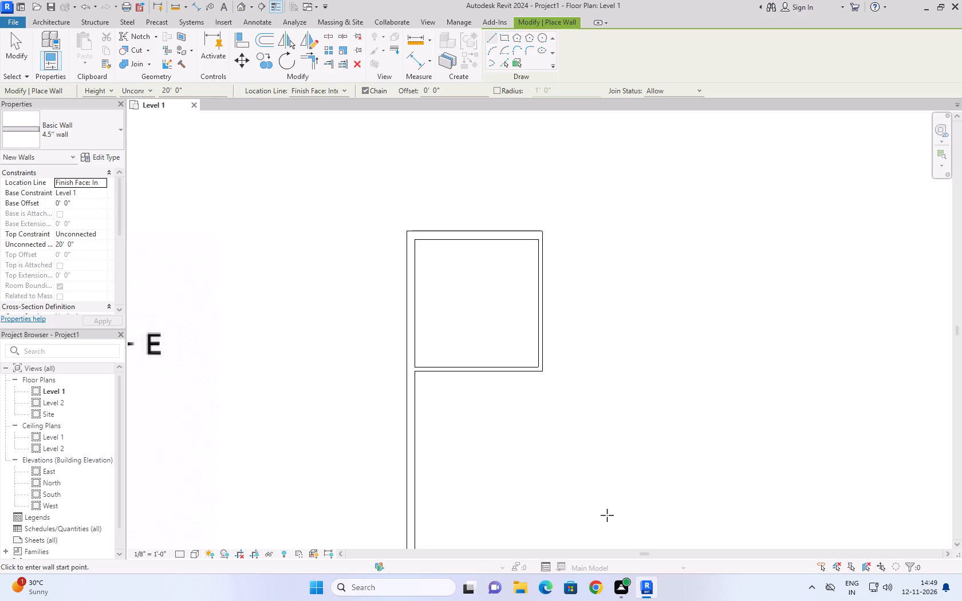
Draw a 4.5'' wall eastward from the 50' wall, 4' south of the room's south wall, ending in line with its east wall.
{"action": "scroll", "coordinate": [526, 396], "scroll_direction": "down", "scroll_amount": 3}
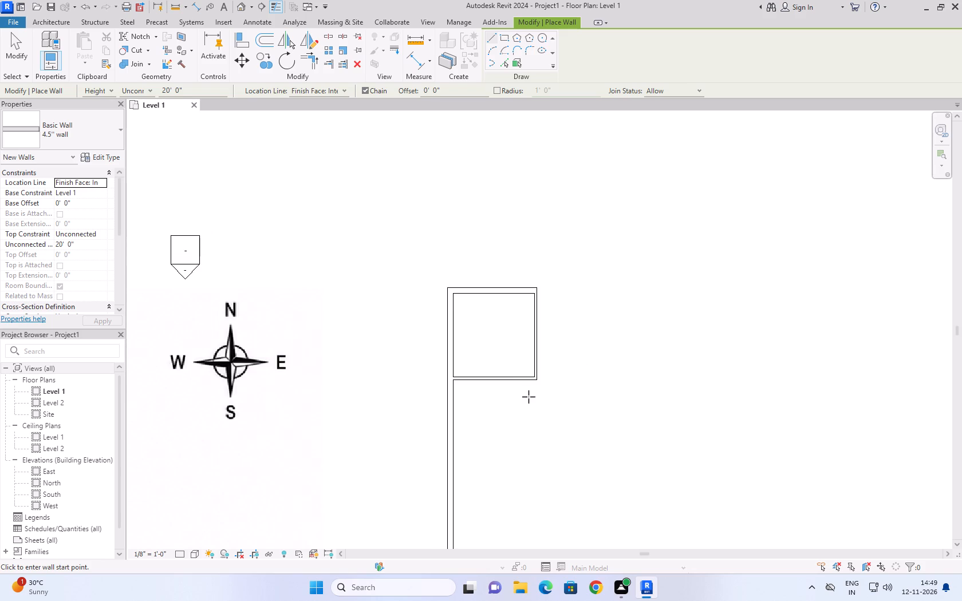
{"action": "scroll", "coordinate": [537, 428], "scroll_direction": "up", "scroll_amount": 4}
{"action": "scroll", "coordinate": [523, 289], "scroll_direction": "down", "scroll_amount": 9}
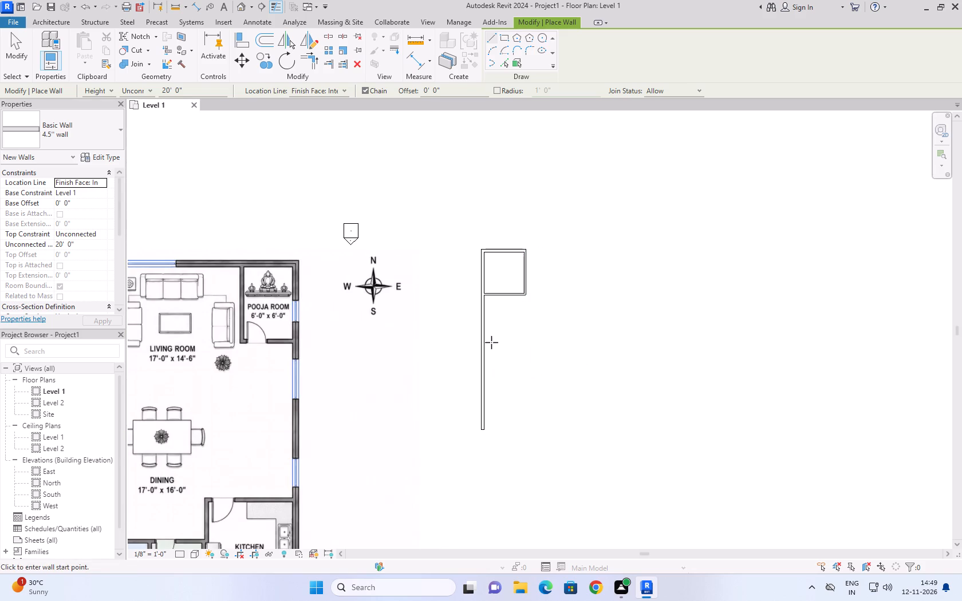
{"action": "scroll", "coordinate": [460, 307], "scroll_direction": "down", "scroll_amount": 2}
{"action": "scroll", "coordinate": [470, 361], "scroll_direction": "down", "scroll_amount": 2}
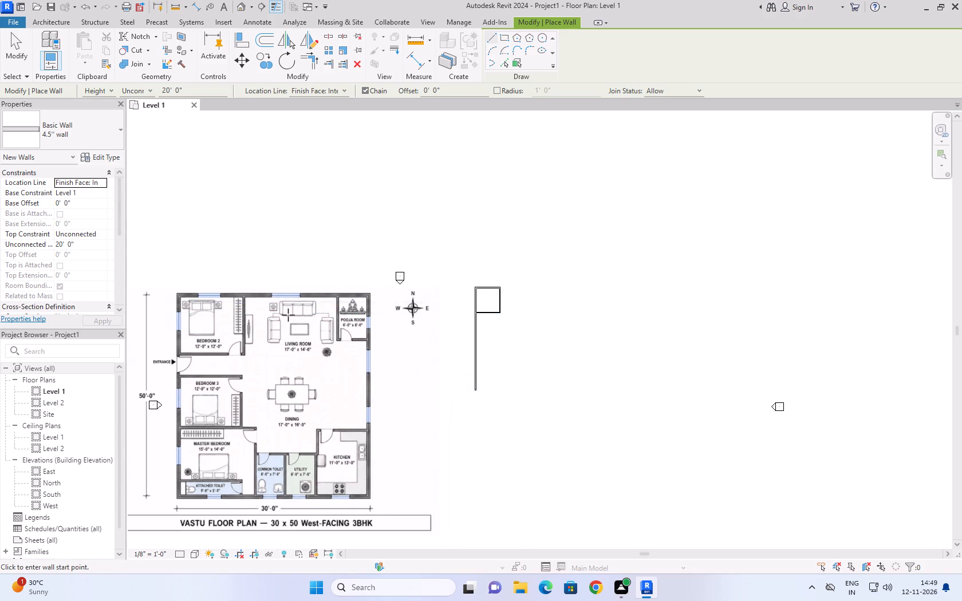
{"action": "scroll", "coordinate": [176, 381], "scroll_direction": "up", "scroll_amount": 2}
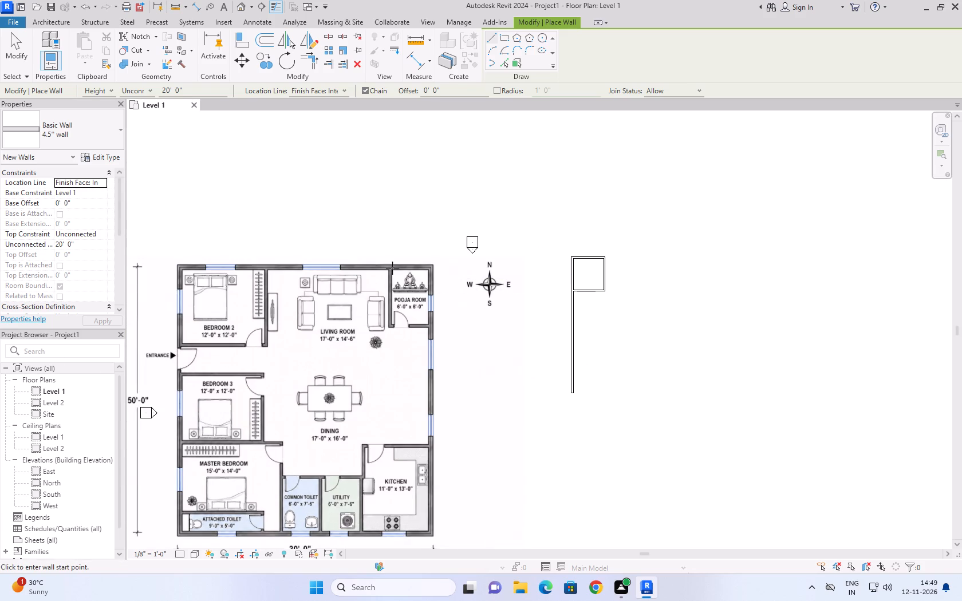
{"action": "scroll", "coordinate": [580, 309], "scroll_direction": "up", "scroll_amount": 1}
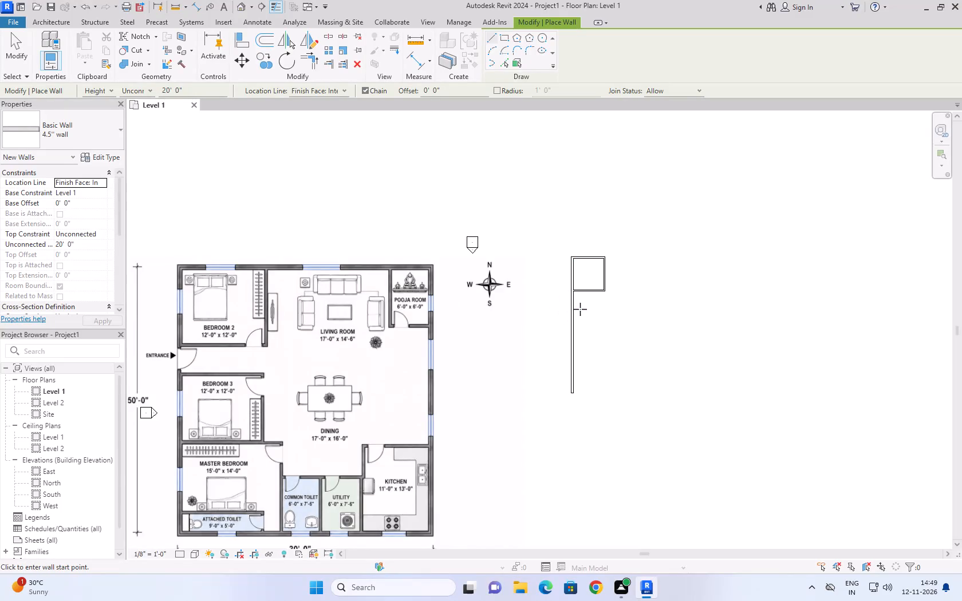
{"action": "scroll", "coordinate": [569, 292], "scroll_direction": "up", "scroll_amount": 7}
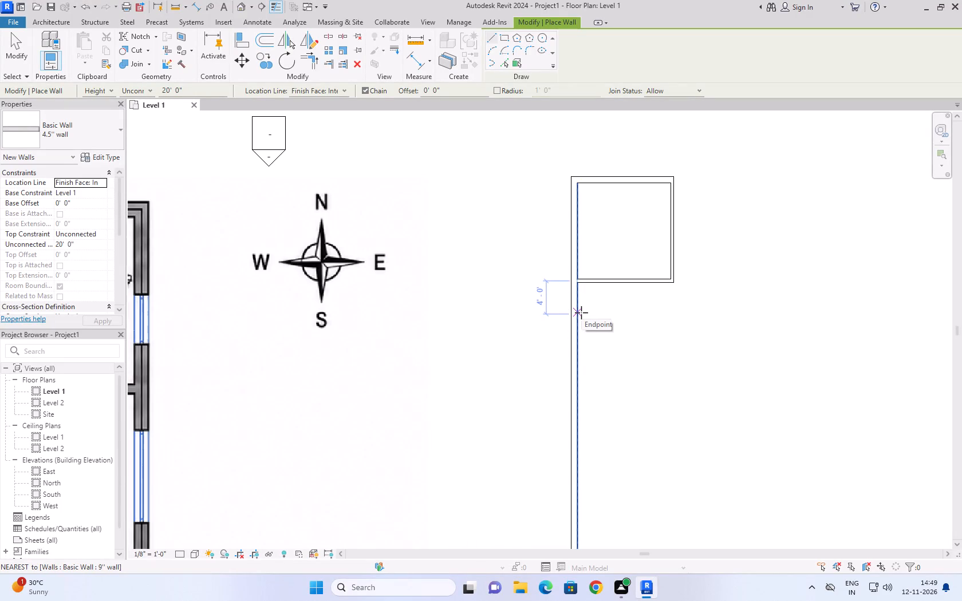
{"action": "type", "text": "4'"}
{"action": "key", "text": "Return"}
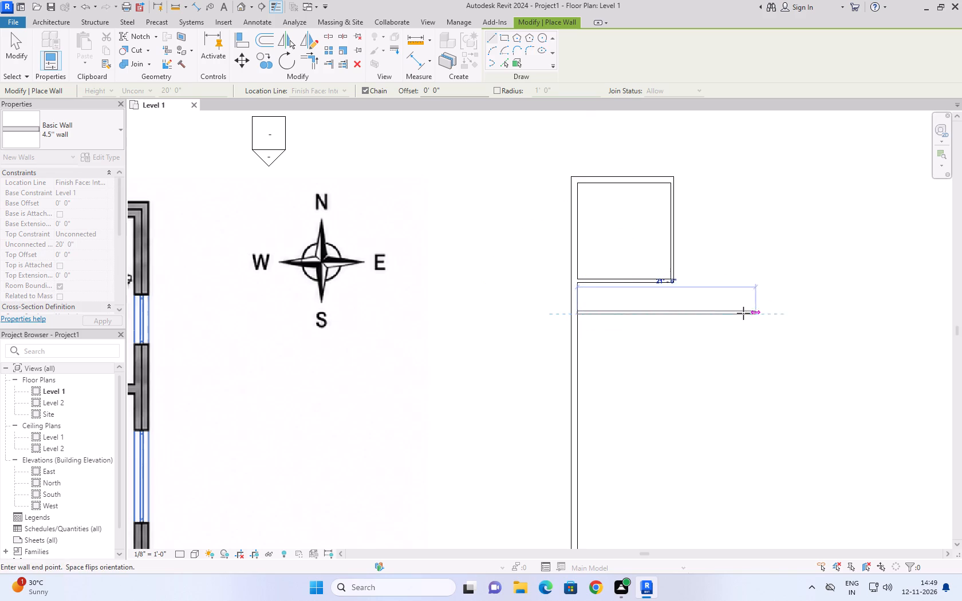
{"action": "left_click", "coordinate": [676, 318]}
{"action": "key", "text": "Escape"}
{"action": "scroll", "coordinate": [652, 413], "scroll_direction": "down", "scroll_amount": 3}
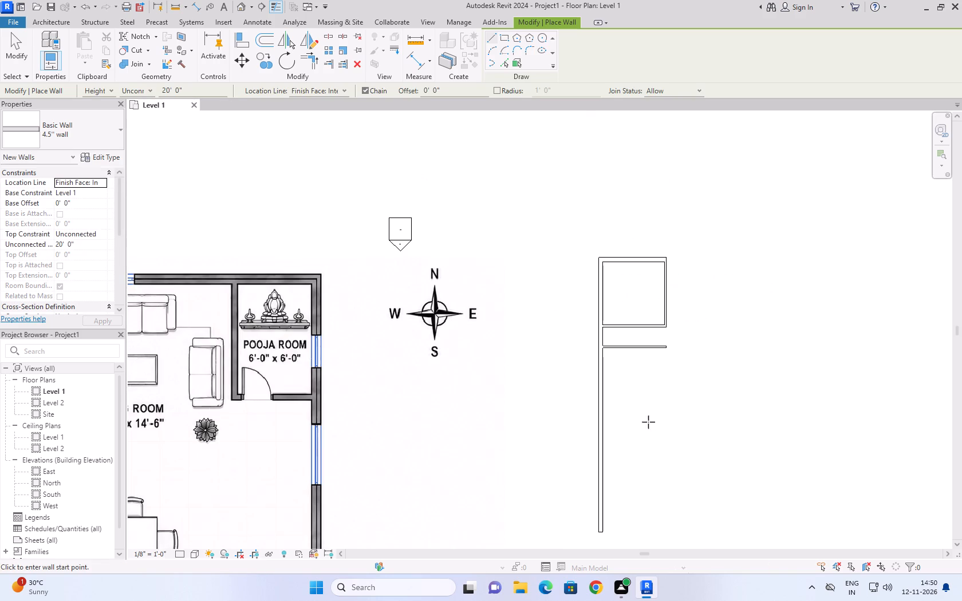
Draw a 4.5'' wall eastward from the 50' wall, 12' south of the last wall, ending in line with the upper room's east wall.
{"action": "scroll", "coordinate": [667, 366], "scroll_direction": "down", "scroll_amount": 5}
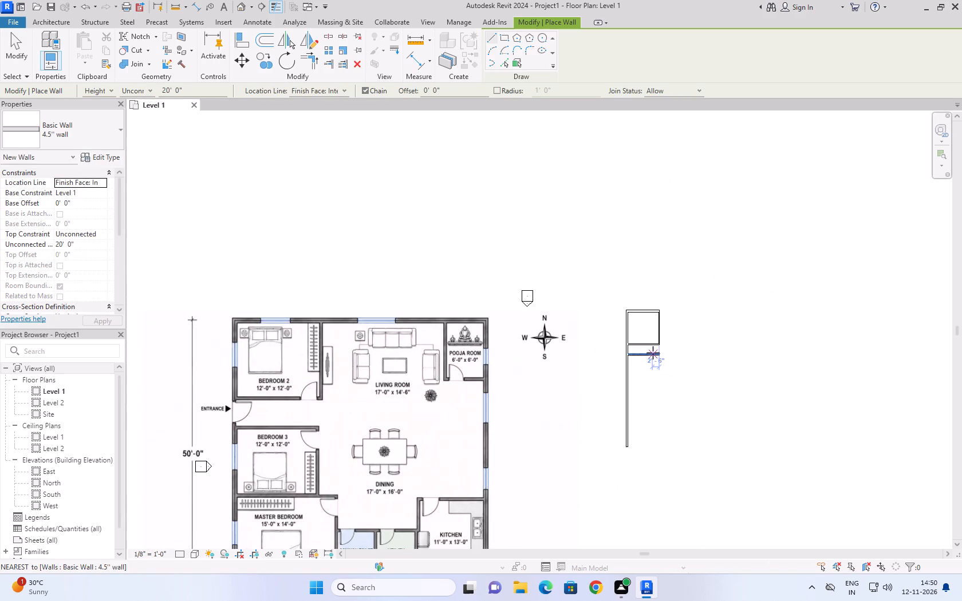
{"action": "scroll", "coordinate": [633, 400], "scroll_direction": "up", "scroll_amount": 3}
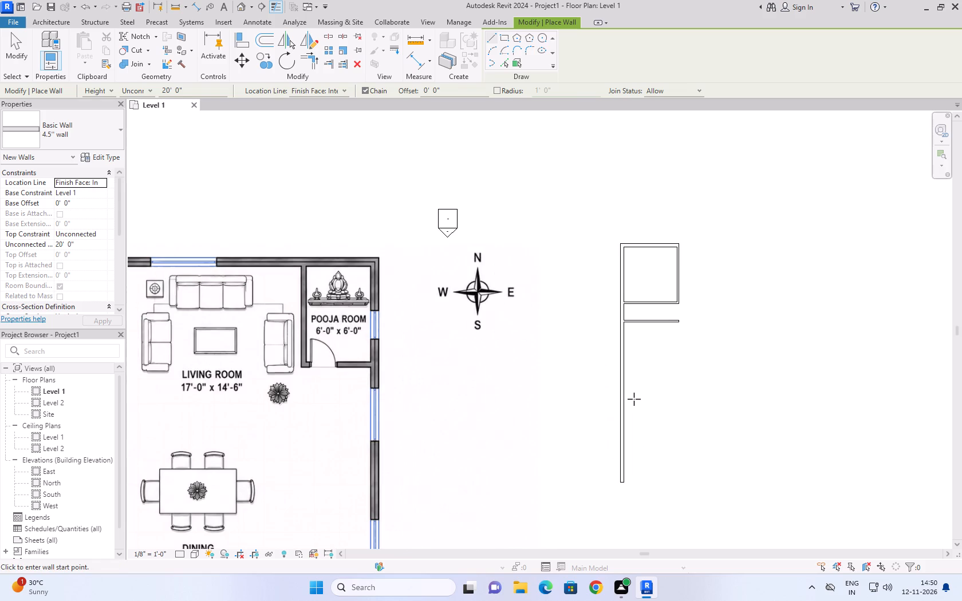
{"action": "scroll", "coordinate": [634, 399], "scroll_direction": "up", "scroll_amount": 1}
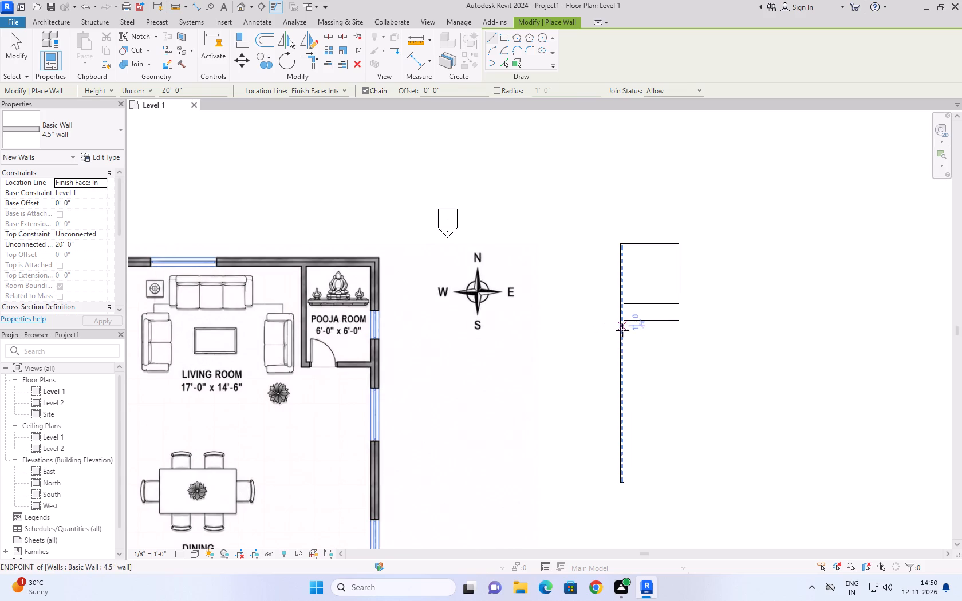
{"action": "type", "text": "12'"}
{"action": "key", "text": "Return"}
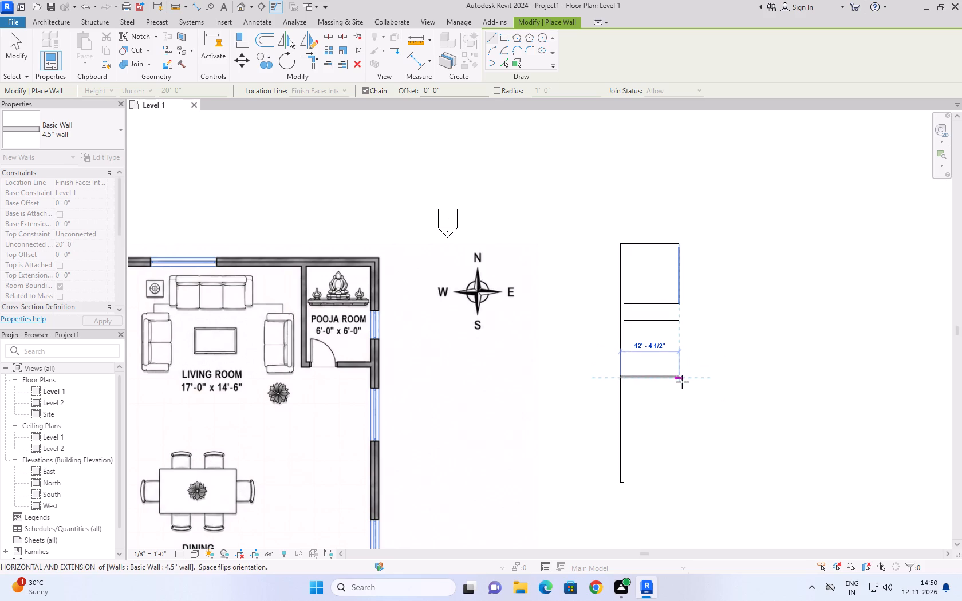
{"action": "left_click", "coordinate": [682, 382]}
Close the second room with a 4.5'' east wall running north from the new wall's end to the wall above.
{"action": "scroll", "coordinate": [682, 382], "scroll_direction": "down", "scroll_amount": 3}
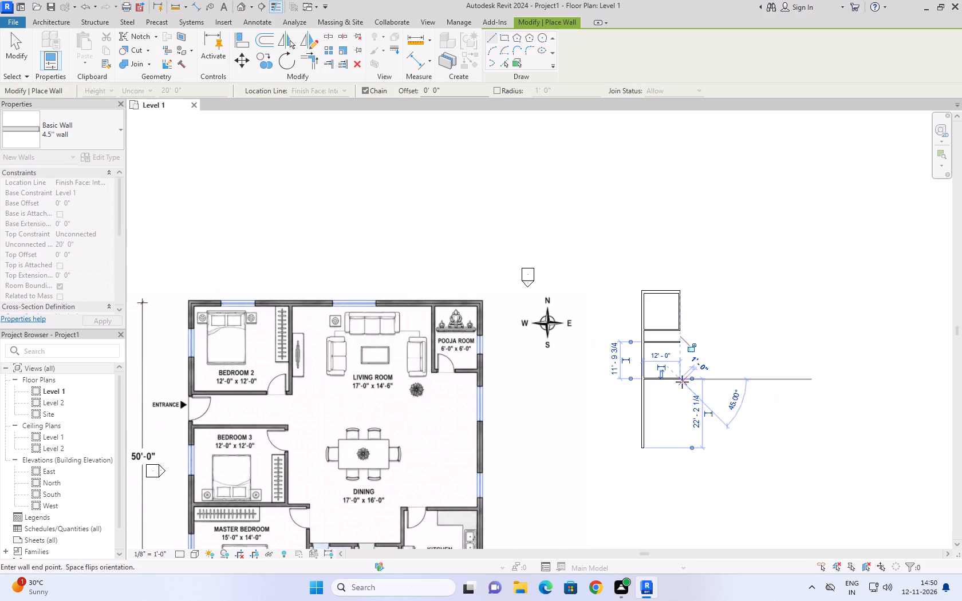
{"action": "scroll", "coordinate": [676, 343], "scroll_direction": "up", "scroll_amount": 7}
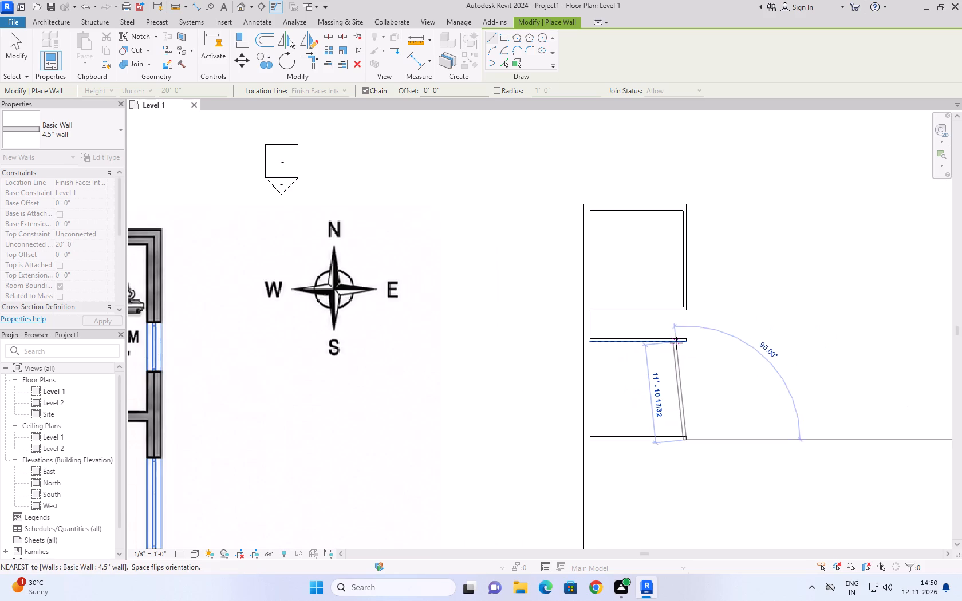
{"action": "left_click", "coordinate": [687, 342]}
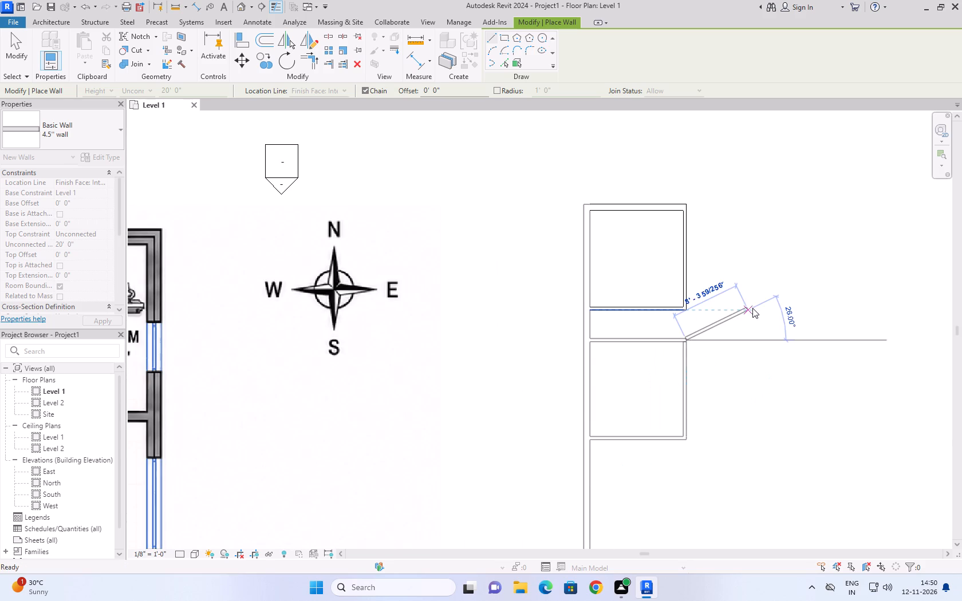
{"action": "key", "text": "Escape"}
Draw a 4.5'' wall eastward from the 50' wall, 15' south of the second room, ending in line with the east walls above.
{"action": "scroll", "coordinate": [752, 308], "scroll_direction": "down", "scroll_amount": 8}
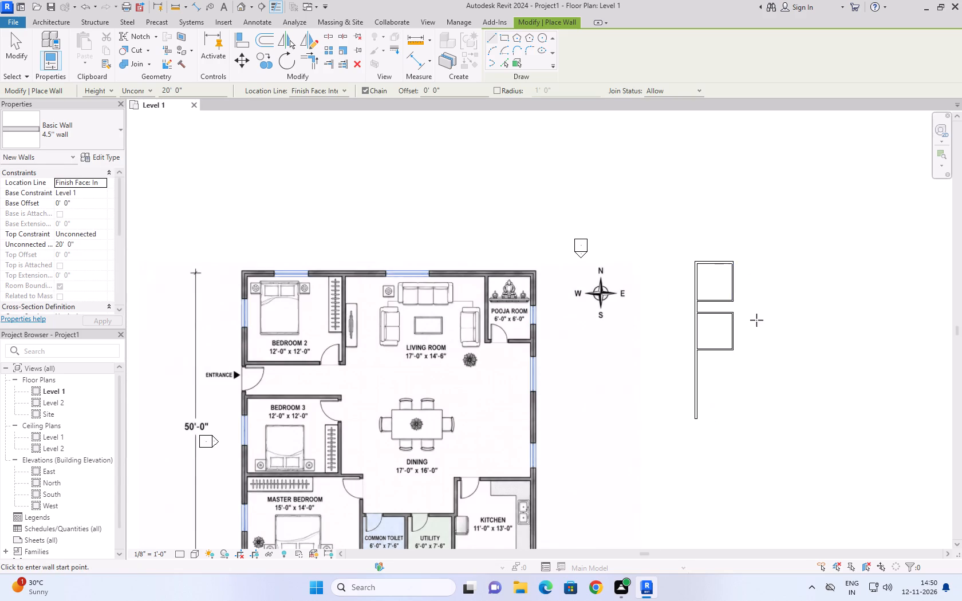
{"action": "scroll", "coordinate": [756, 320], "scroll_direction": "down", "scroll_amount": 2}
{"action": "scroll", "coordinate": [771, 340], "scroll_direction": "up", "scroll_amount": 3}
{"action": "scroll", "coordinate": [719, 430], "scroll_direction": "up", "scroll_amount": 3}
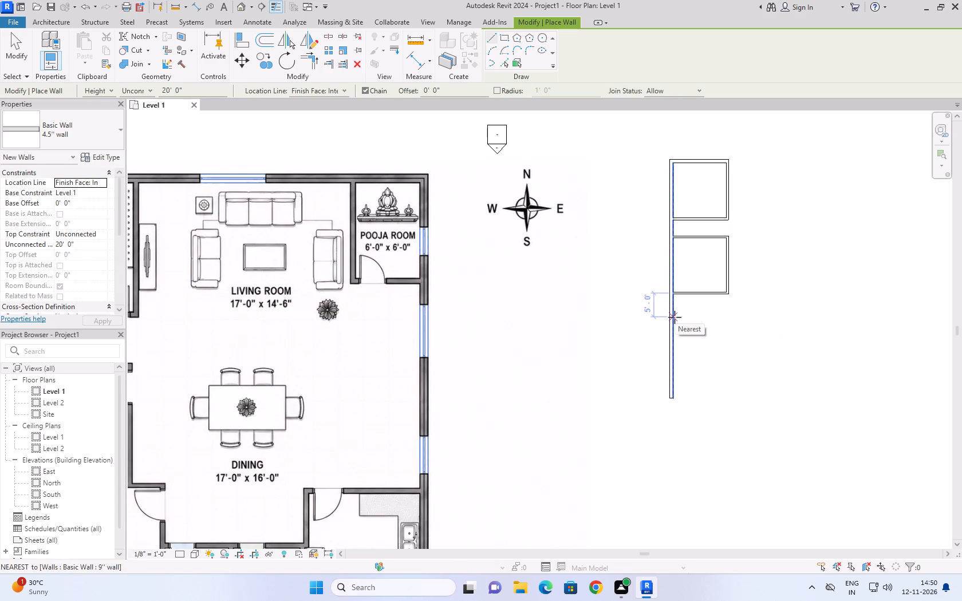
{"action": "scroll", "coordinate": [675, 317], "scroll_direction": "down", "scroll_amount": 4}
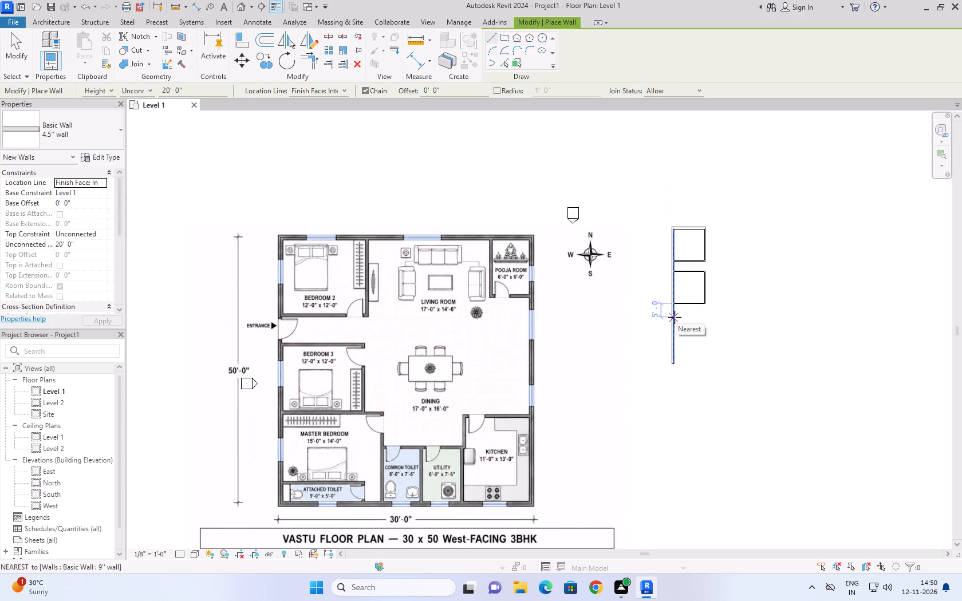
{"action": "type", "text": "15'"}
{"action": "key", "text": "Return"}
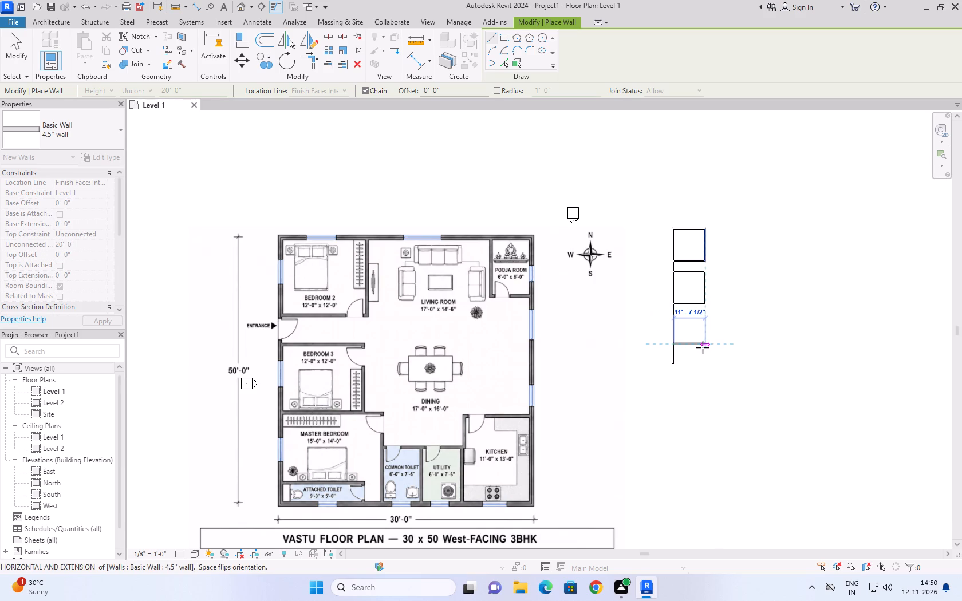
{"action": "scroll", "coordinate": [703, 347], "scroll_direction": "up", "scroll_amount": 2}
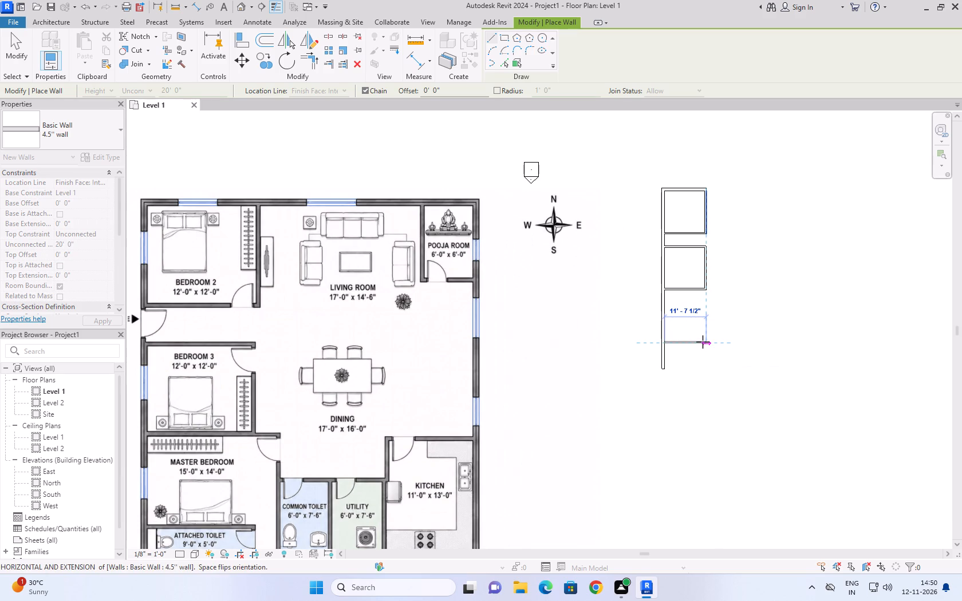
{"action": "scroll", "coordinate": [703, 342], "scroll_direction": "up", "scroll_amount": 4}
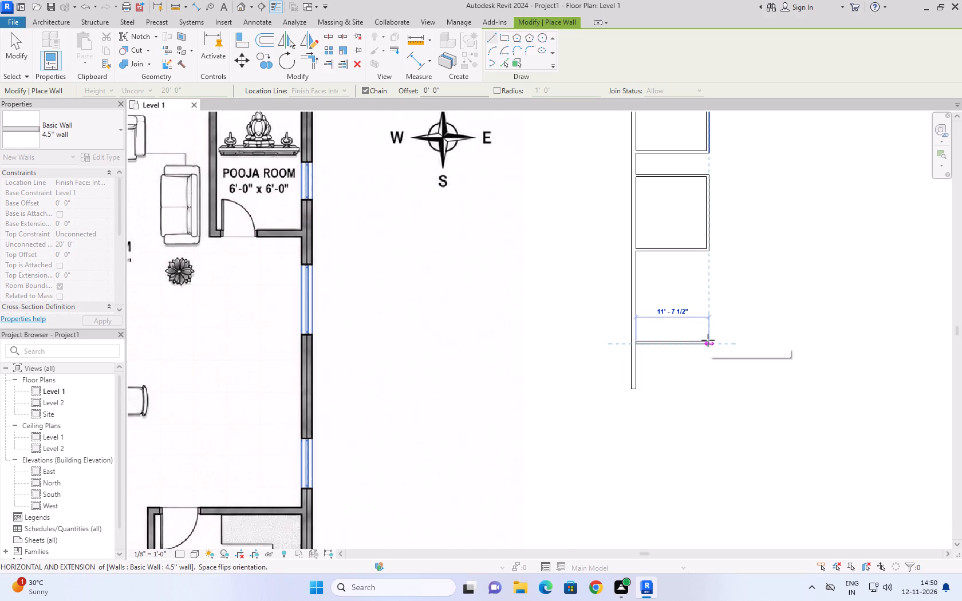
{"action": "left_click", "coordinate": [708, 340]}
{"action": "scroll", "coordinate": [708, 340], "scroll_direction": "down", "scroll_amount": 4}
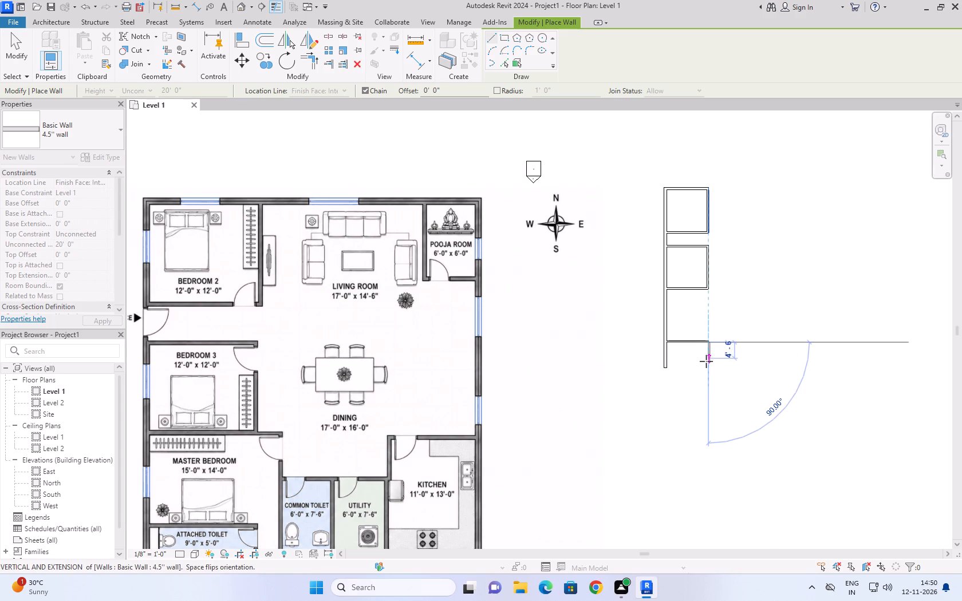
{"action": "key", "text": "Escape"}
{"action": "key", "text": "Escape"}
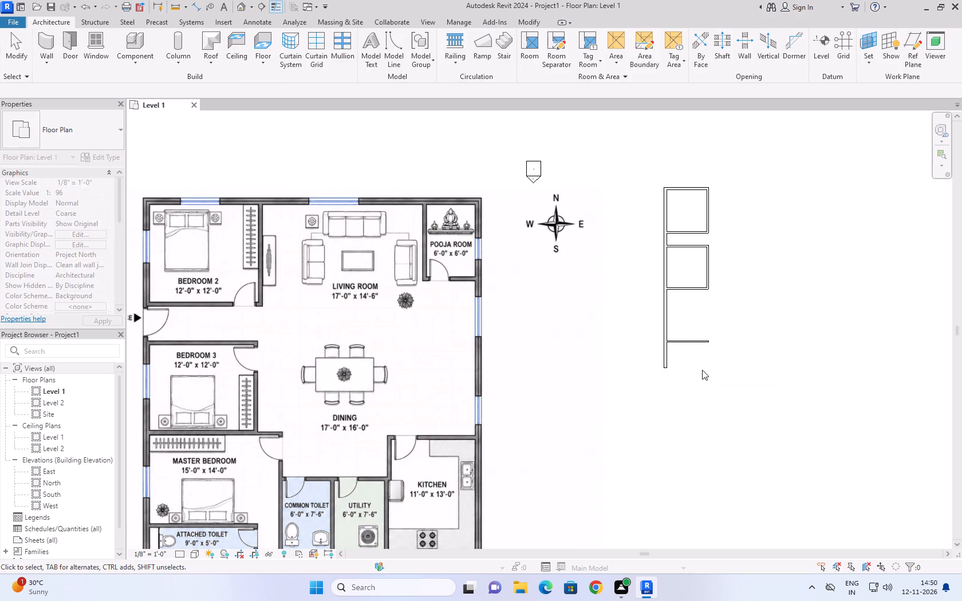
Set the length of the southernmost 4.5'' wall to 15'.
{"action": "left_click", "coordinate": [700, 338]}
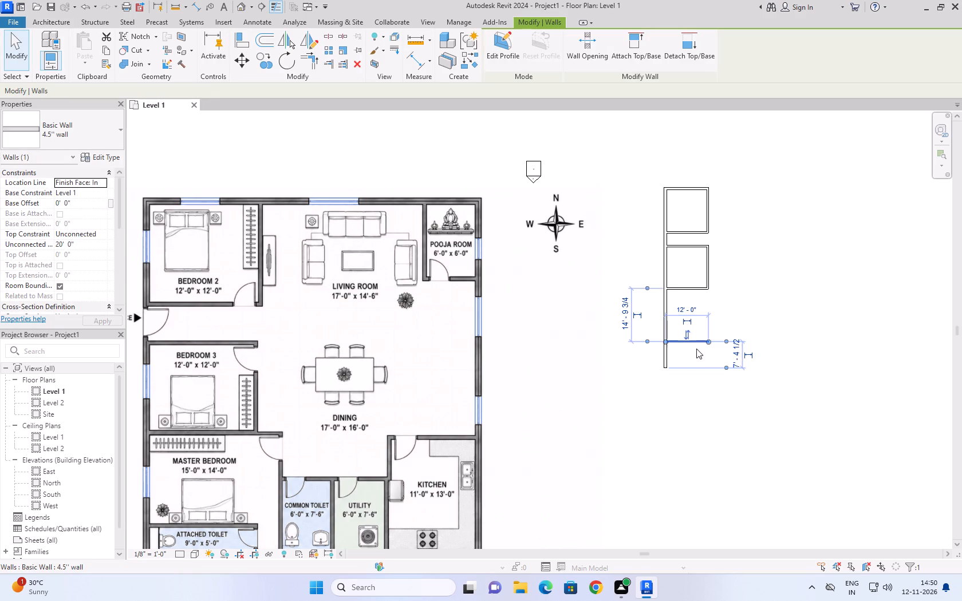
{"action": "left_click", "coordinate": [682, 307]}
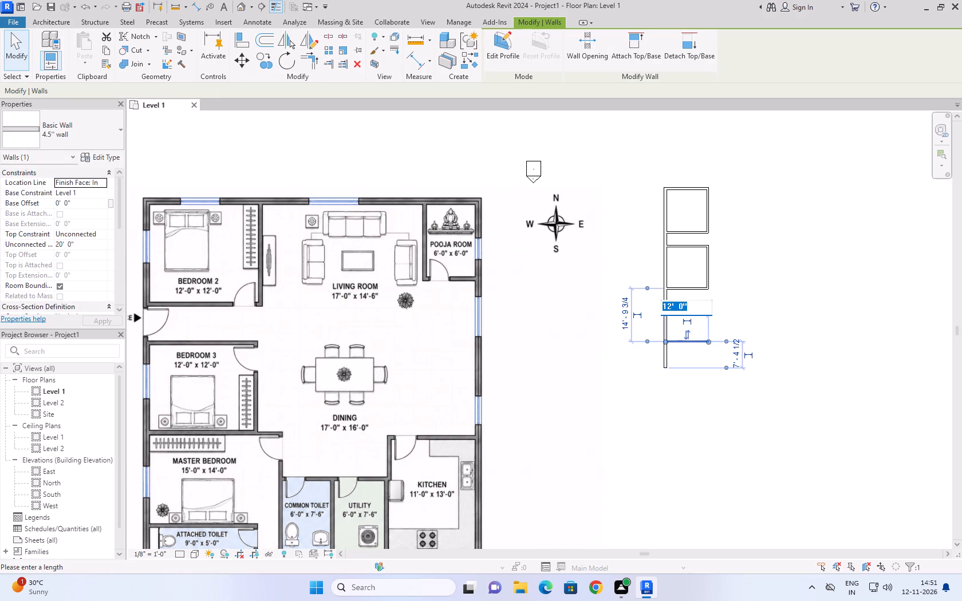
{"action": "type", "text": "15"}
{"action": "key", "text": "apostrophe"}
{"action": "key", "text": "Return"}
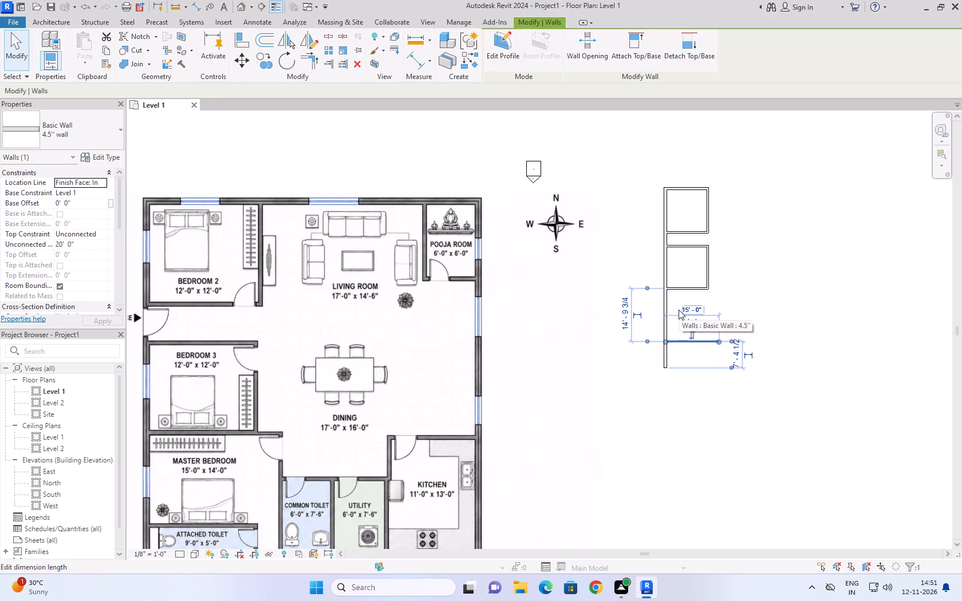
{"action": "key", "text": "Escape"}
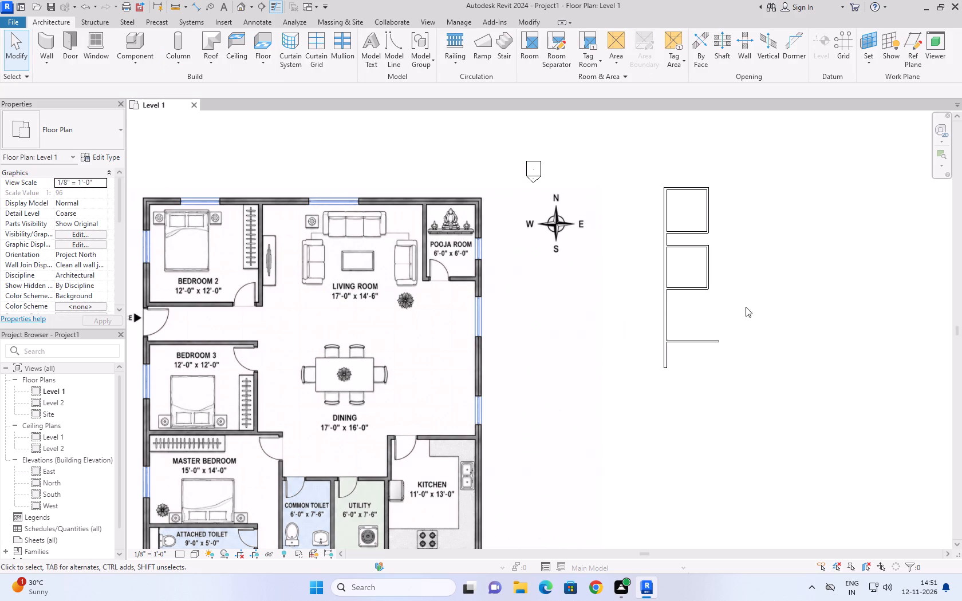
Draw a 4.5'' wall northward from the 15' wall's east end up to the line of the second room's south wall.
{"action": "type", "text": "wa"}
{"action": "left_click", "coordinate": [718, 341]}
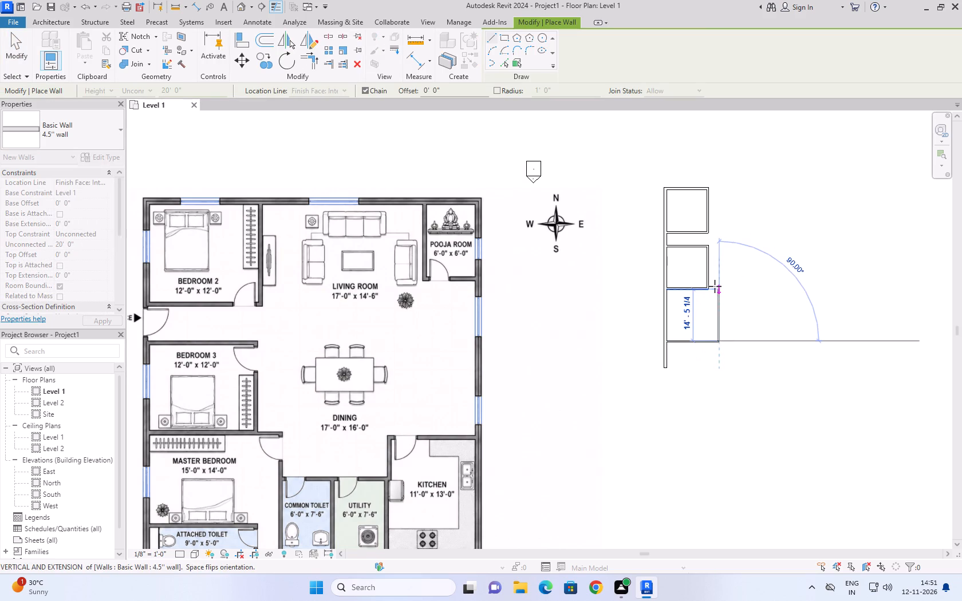
{"action": "left_click", "coordinate": [715, 286]}
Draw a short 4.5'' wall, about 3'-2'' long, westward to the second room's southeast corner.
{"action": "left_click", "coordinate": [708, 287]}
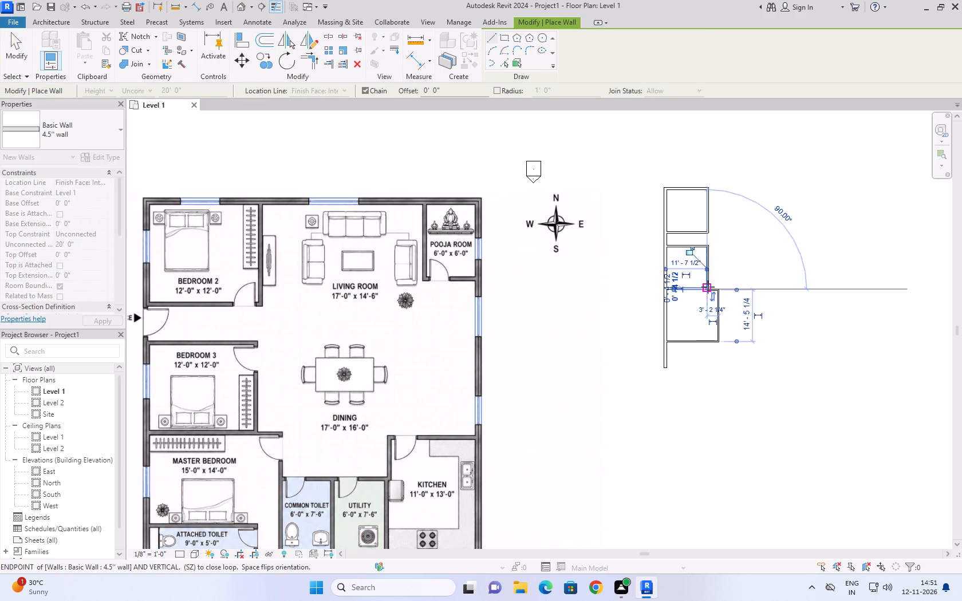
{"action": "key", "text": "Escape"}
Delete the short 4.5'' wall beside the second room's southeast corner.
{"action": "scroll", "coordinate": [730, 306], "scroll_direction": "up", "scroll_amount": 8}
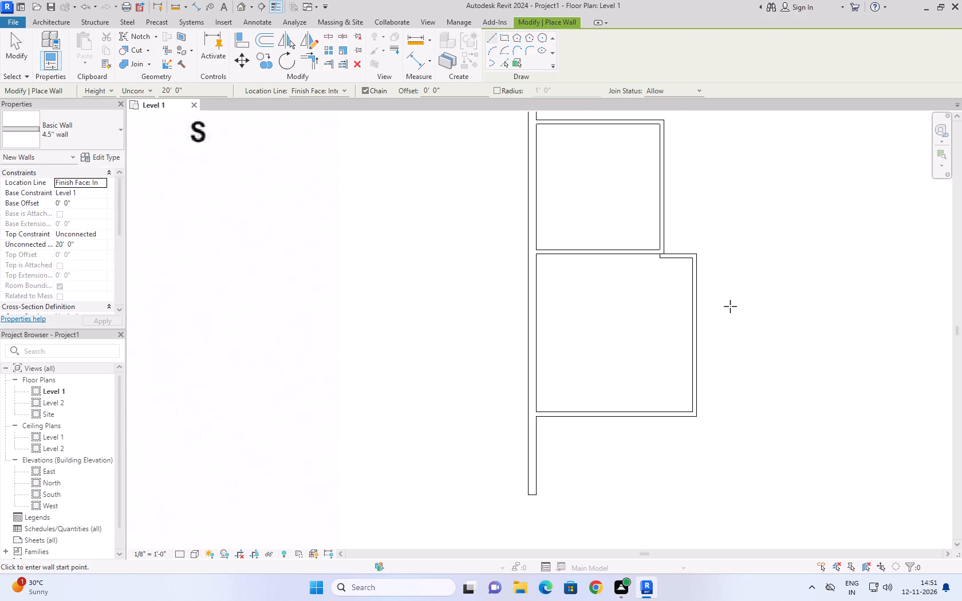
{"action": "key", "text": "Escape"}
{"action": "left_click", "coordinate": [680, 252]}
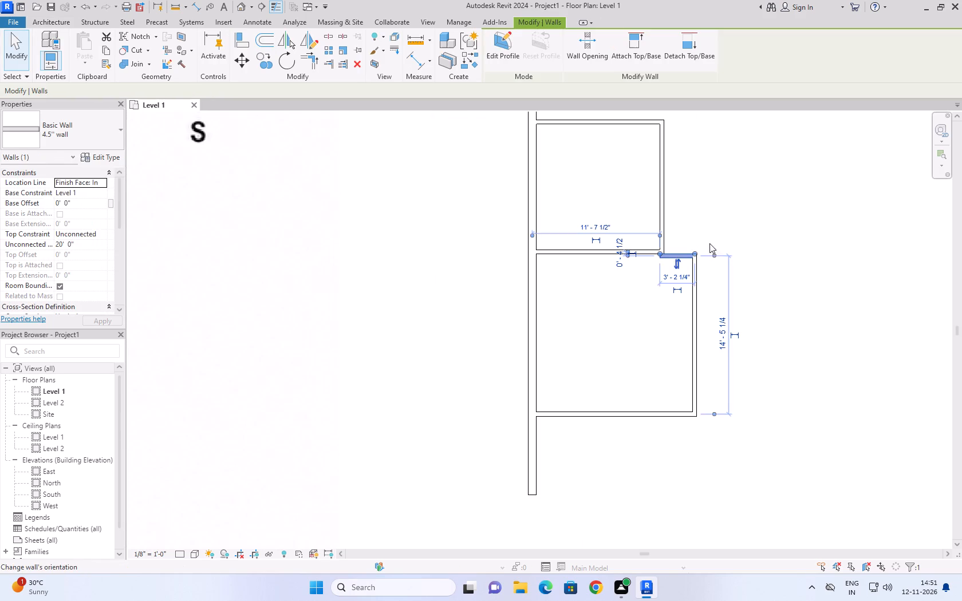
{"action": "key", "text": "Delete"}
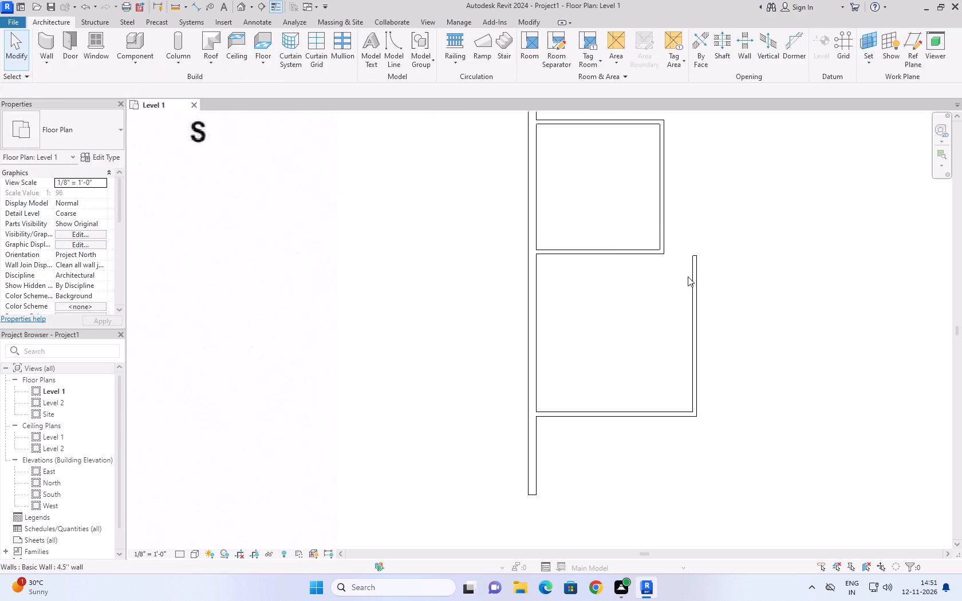
Extend the third room's east wall slightly north and the second room's south wall east so they meet at a corner.
{"action": "left_click", "coordinate": [696, 280]}
{"action": "left_click_drag", "start_coordinate": [698, 255], "coordinate": [696, 250]}
{"action": "left_click", "coordinate": [766, 240]}
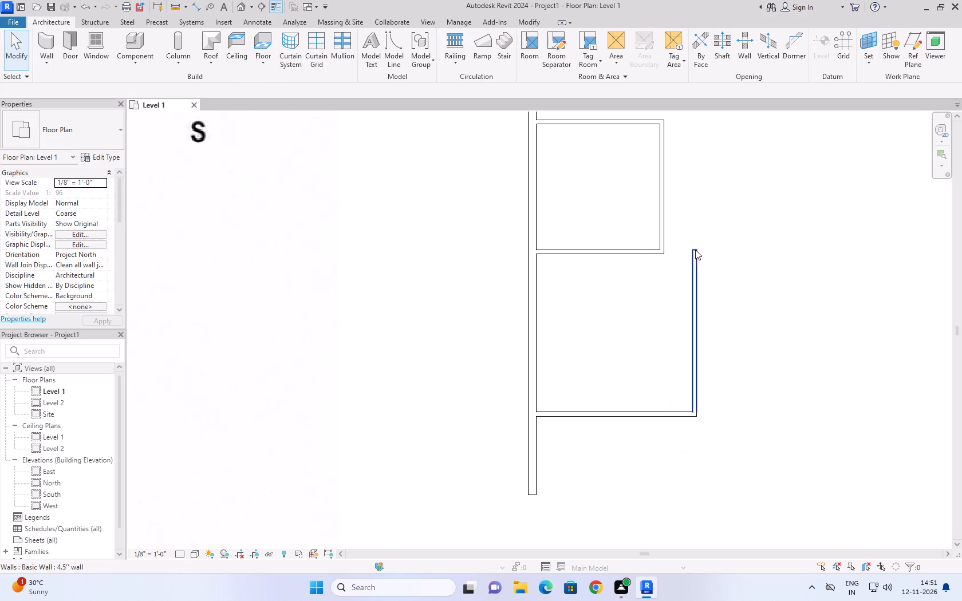
{"action": "left_click", "coordinate": [641, 252]}
{"action": "left_click_drag", "start_coordinate": [660, 251], "coordinate": [694, 250]}
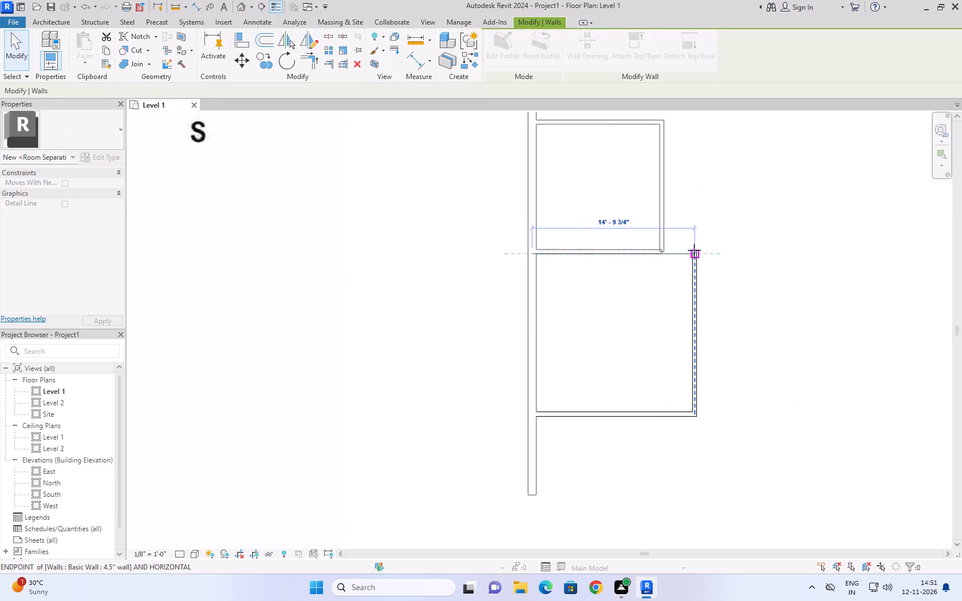
{"action": "left_click_drag", "start_coordinate": [694, 250], "coordinate": [695, 250]}
{"action": "key", "text": "Escape"}
Draw 9'' walls from the west wall's south end 15' east and up to the third room's southeast corner, enclosing the attached toilet.
{"action": "scroll", "coordinate": [740, 222], "scroll_direction": "down", "scroll_amount": 3}
{"action": "scroll", "coordinate": [752, 290], "scroll_direction": "down", "scroll_amount": 3}
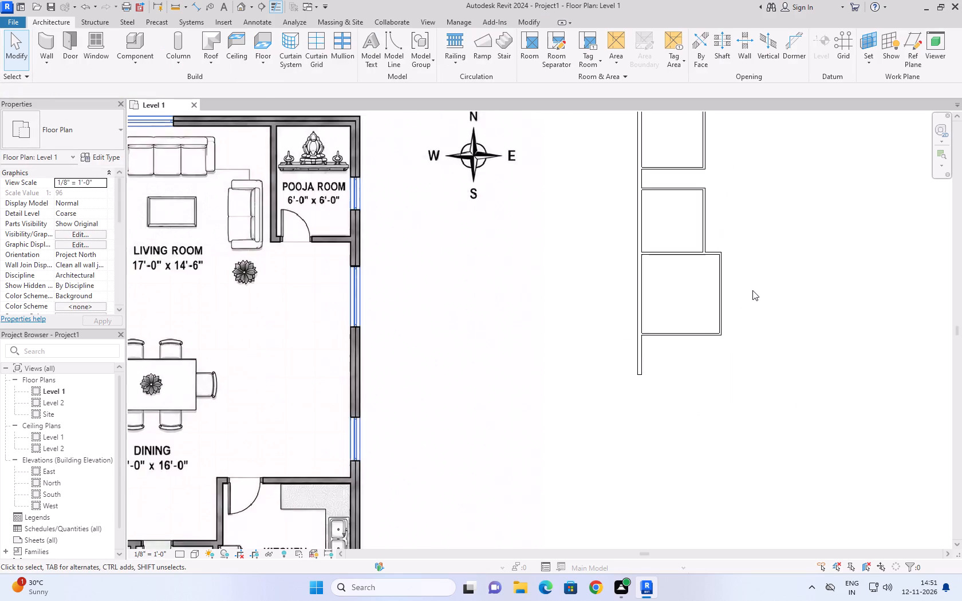
{"action": "scroll", "coordinate": [759, 286], "scroll_direction": "down", "scroll_amount": 4}
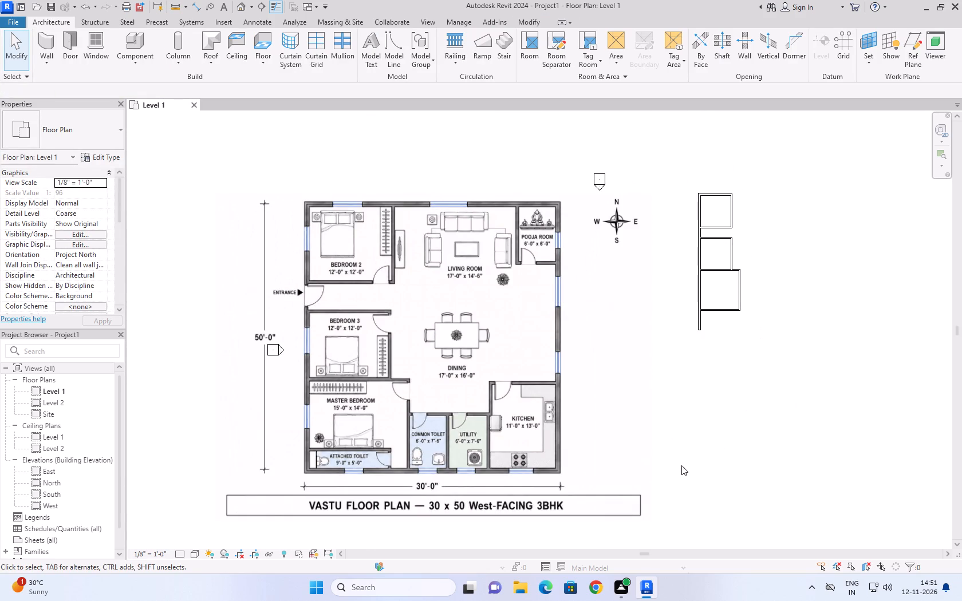
{"action": "scroll", "coordinate": [709, 437], "scroll_direction": "up", "scroll_amount": 2}
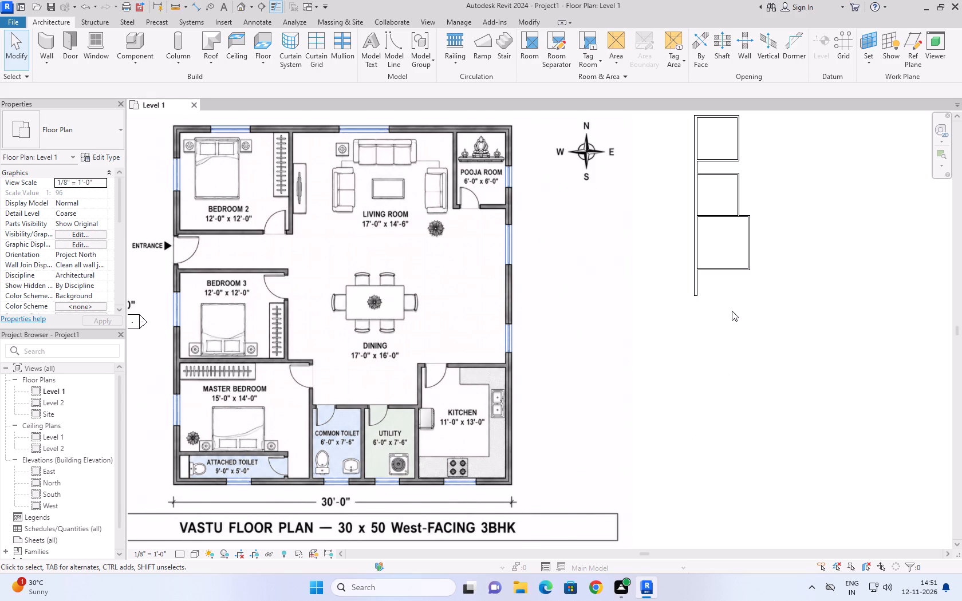
{"action": "key", "text": "w"}
{"action": "key", "text": "a"}
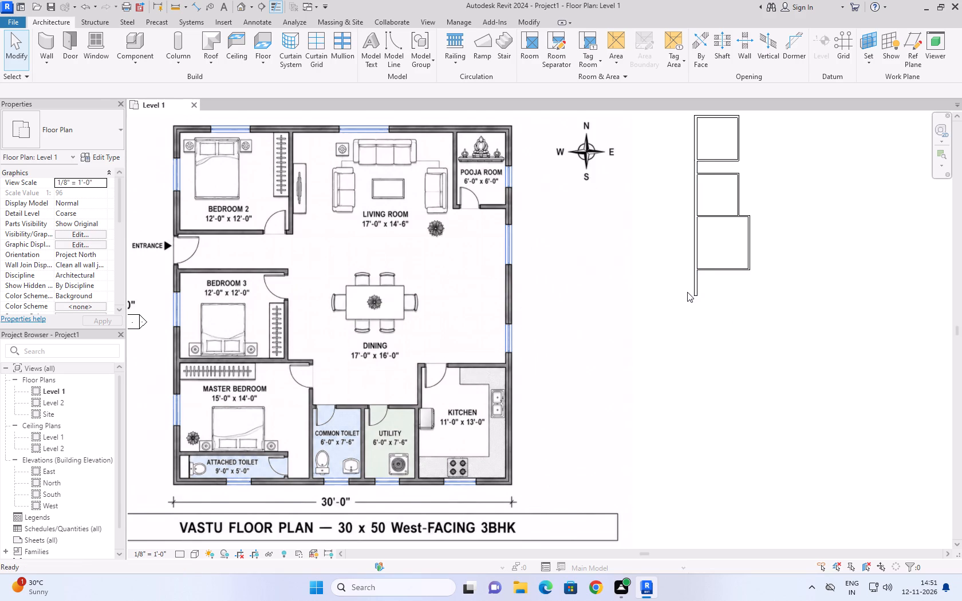
{"action": "scroll", "coordinate": [705, 303], "scroll_direction": "up", "scroll_amount": 4}
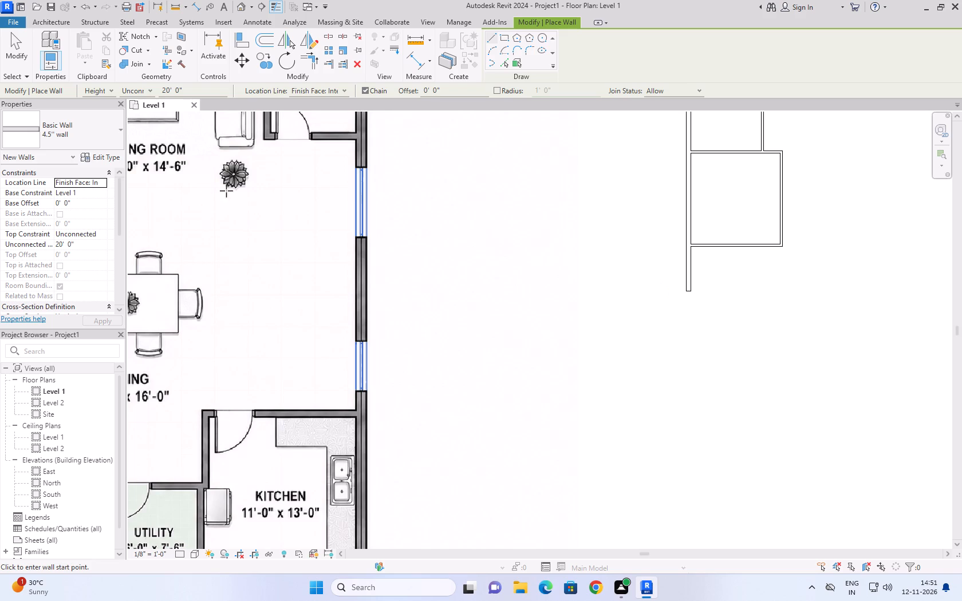
{"action": "left_click", "coordinate": [97, 132]}
{"action": "left_click", "coordinate": [48, 210]}
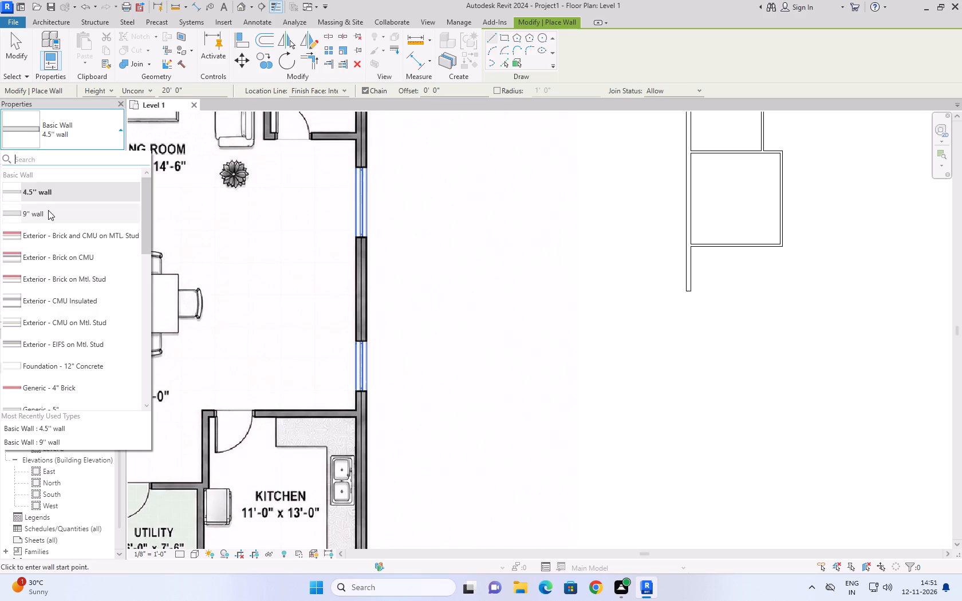
{"action": "left_click", "coordinate": [688, 288]}
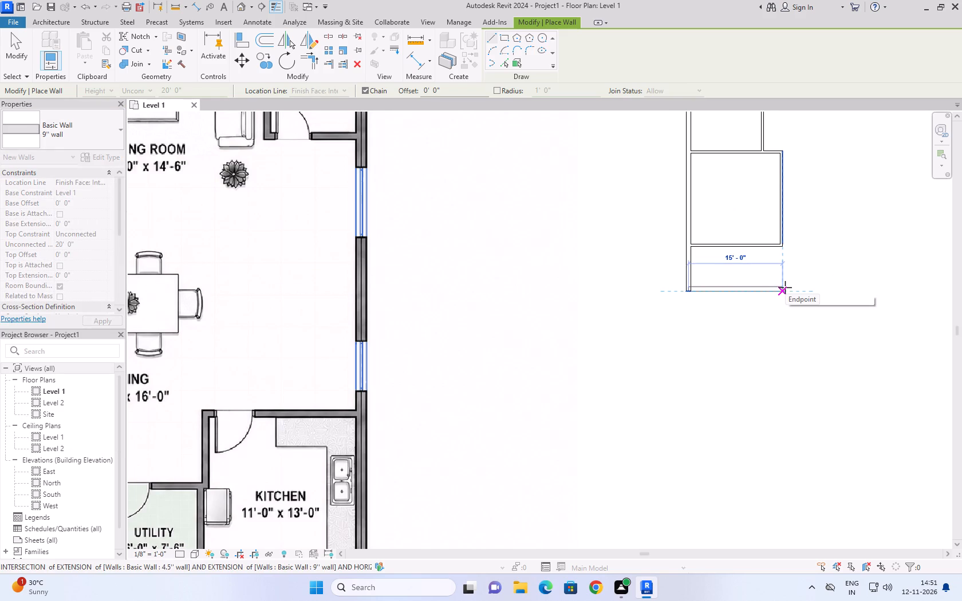
{"action": "scroll", "coordinate": [785, 287], "scroll_direction": "down", "scroll_amount": 3}
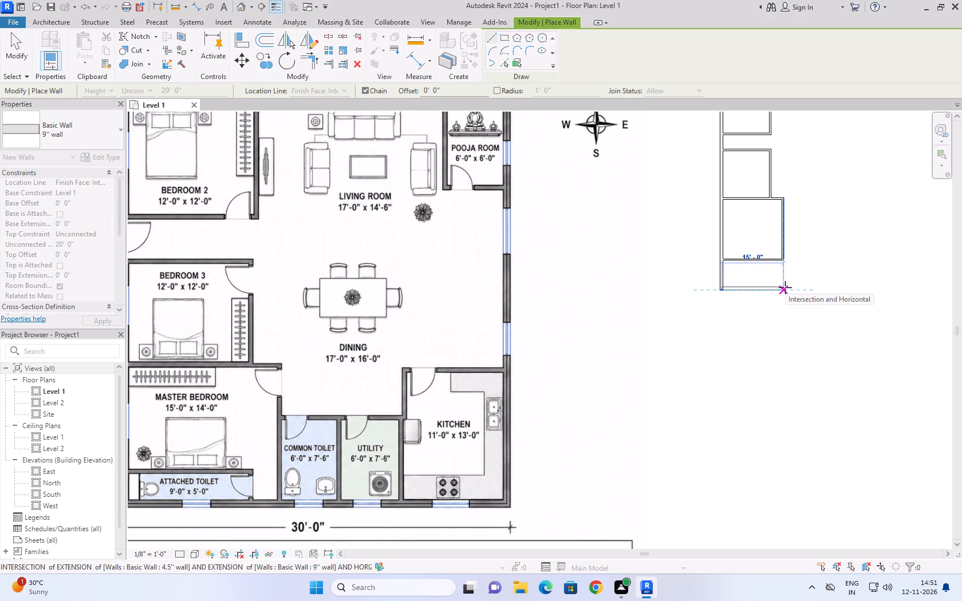
{"action": "left_click", "coordinate": [785, 287]}
{"action": "left_click", "coordinate": [782, 259]}
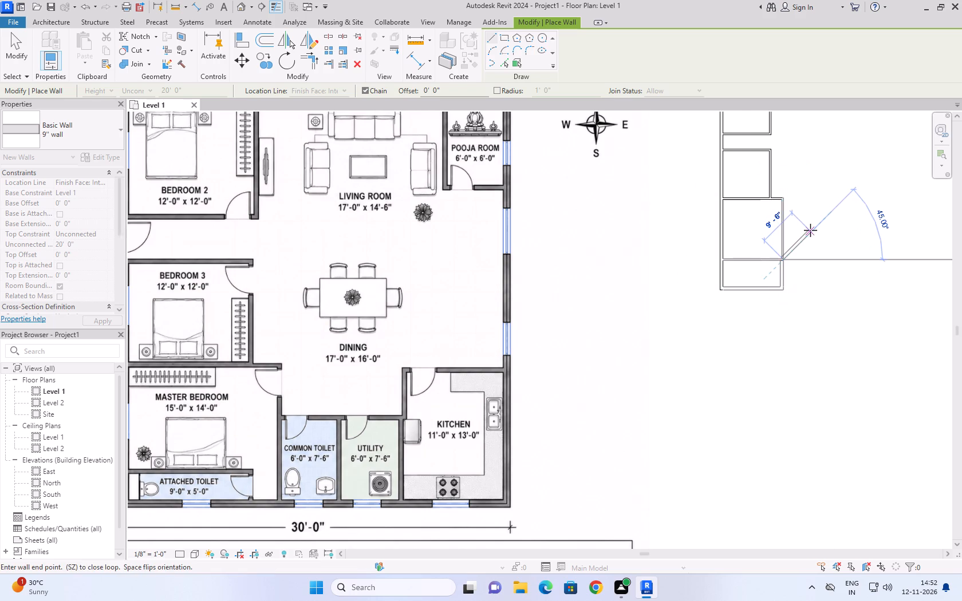
{"action": "key", "text": "Escape"}
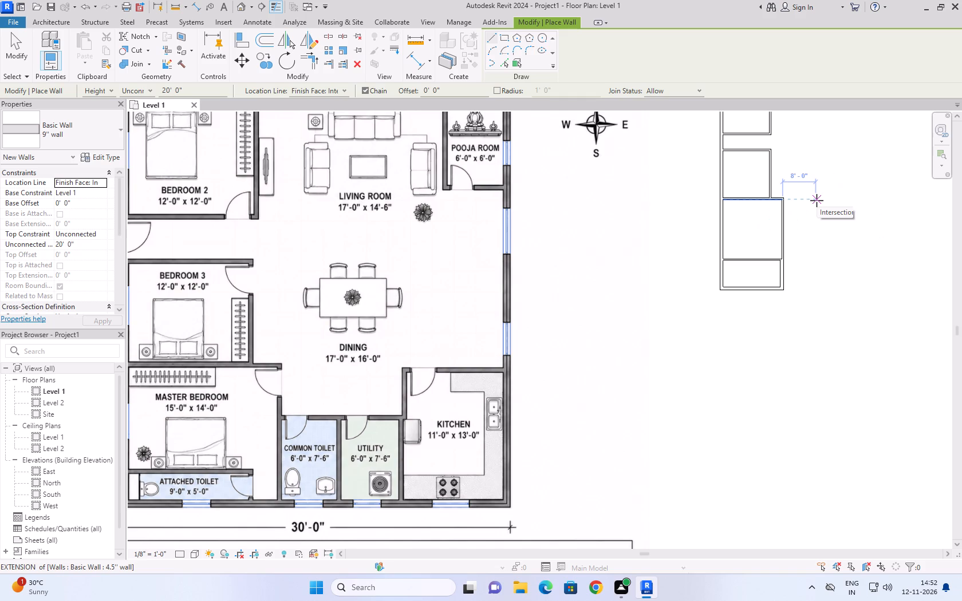
Continue the 9'' south exterior wall 24' eastward from the attached toilet's southeast corner.
{"action": "scroll", "coordinate": [810, 284], "scroll_direction": "up", "scroll_amount": 1}
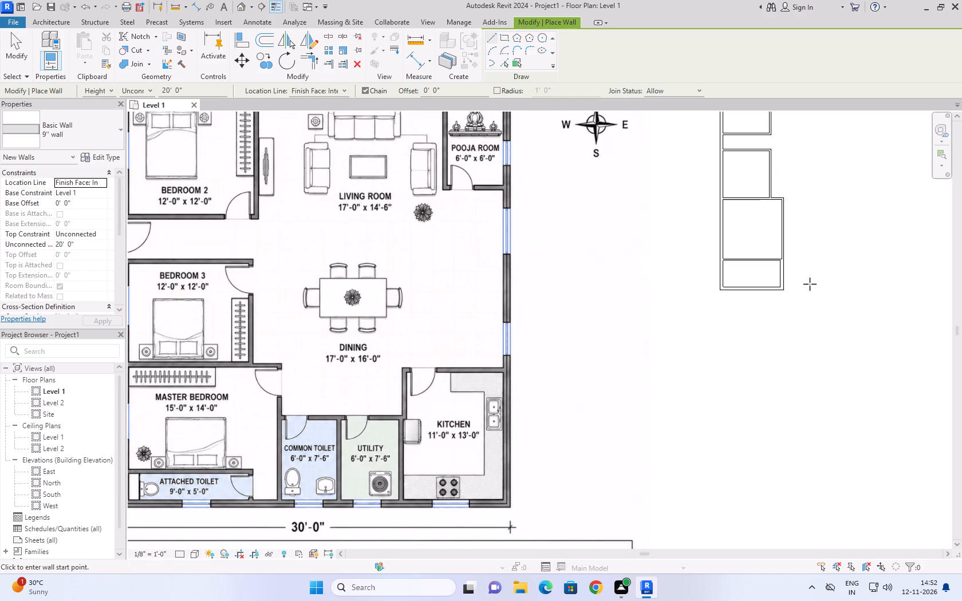
{"action": "scroll", "coordinate": [810, 284], "scroll_direction": "up", "scroll_amount": 3}
{"action": "scroll", "coordinate": [810, 284], "scroll_direction": "down", "scroll_amount": 4}
{"action": "middle_click_drag", "start_coordinate": [811, 280], "coordinate": [787, 285]}
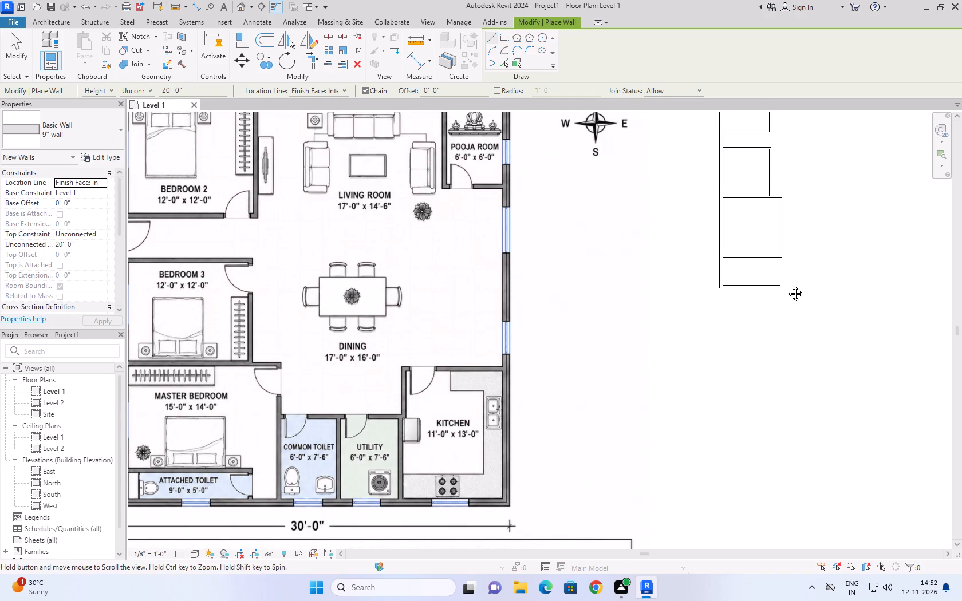
{"action": "middle_click_drag", "start_coordinate": [787, 285], "coordinate": [640, 308]}
{"action": "scroll", "coordinate": [652, 270], "scroll_direction": "down", "scroll_amount": 2}
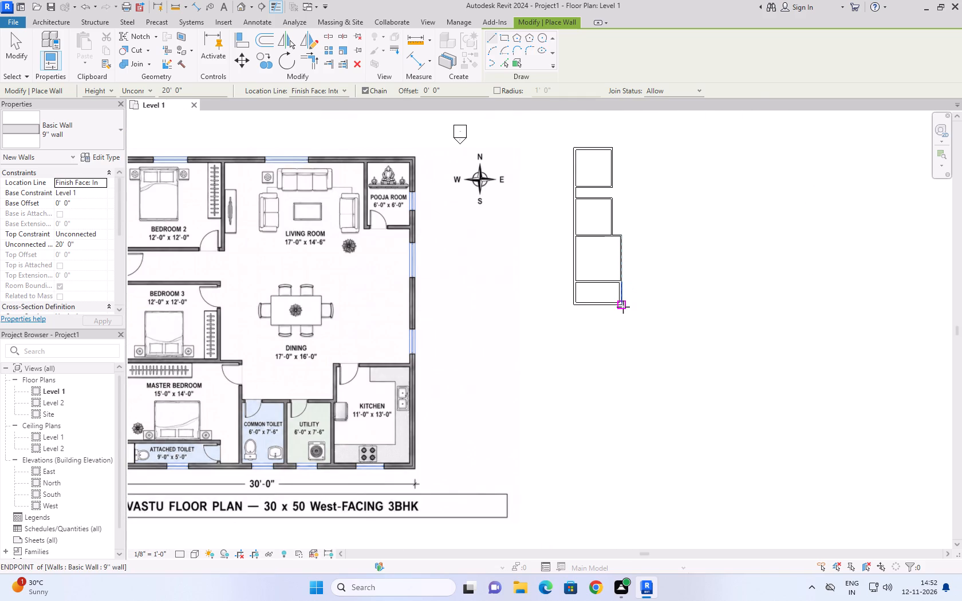
{"action": "left_click", "coordinate": [622, 305]}
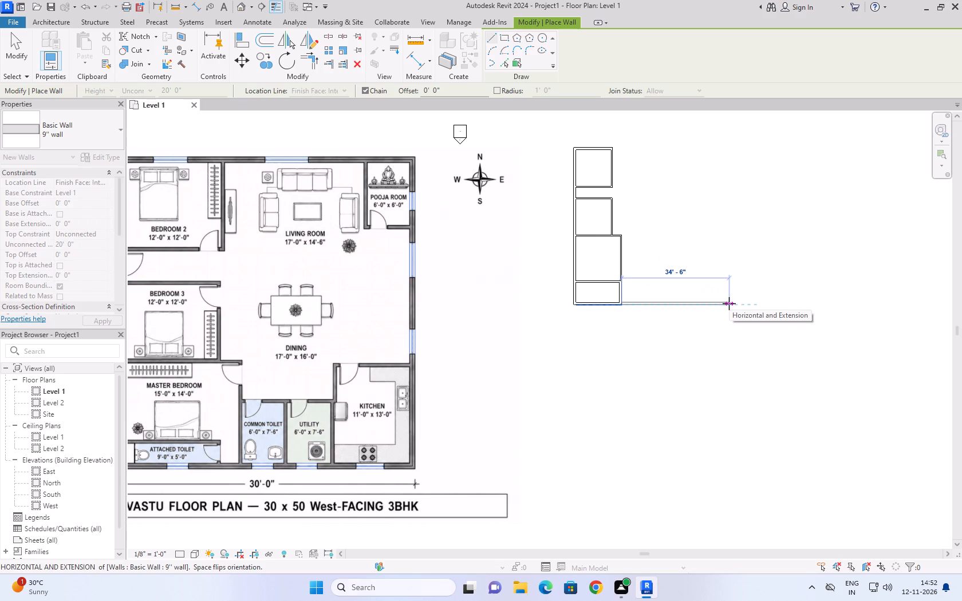
{"action": "type", "text": "24"}
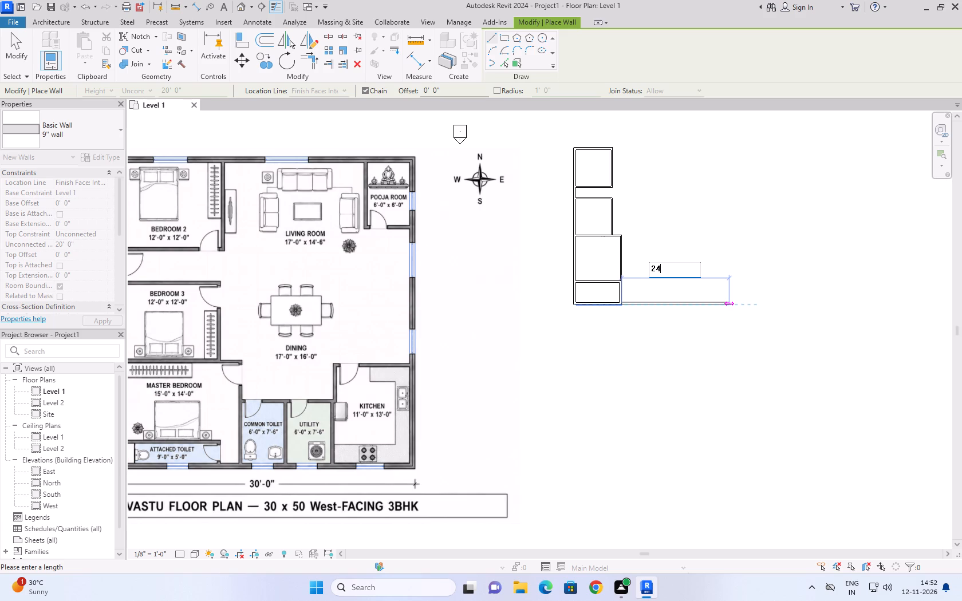
{"action": "key", "text": "apostrophe"}
{"action": "key", "text": "Return"}
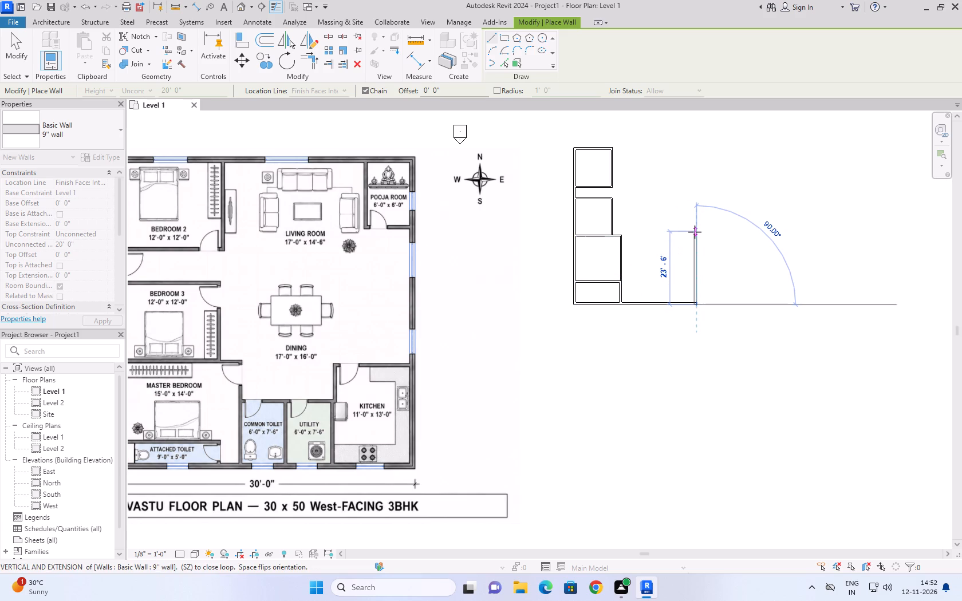
{"action": "scroll", "coordinate": [695, 232], "scroll_direction": "down", "scroll_amount": 2}
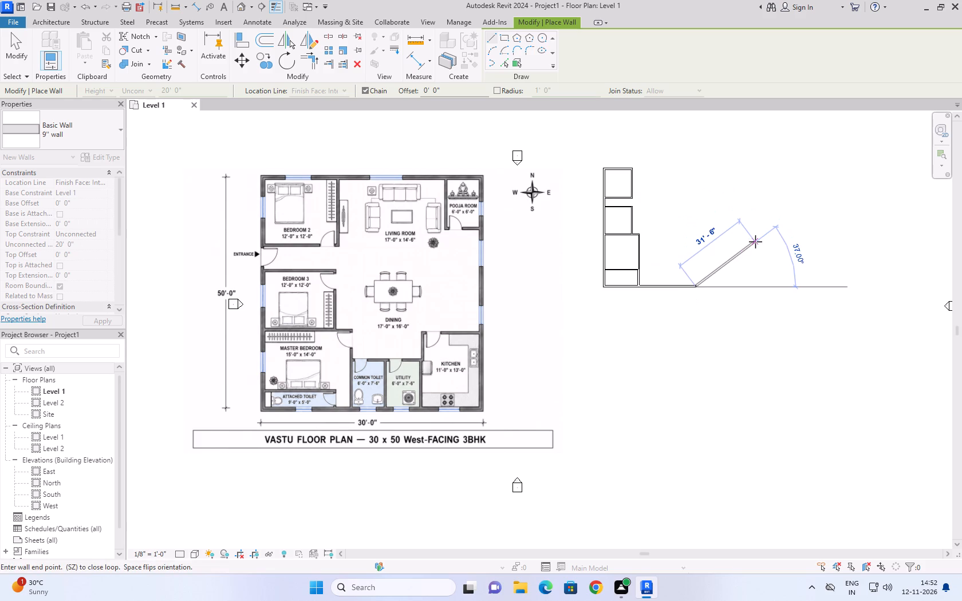
{"action": "key", "text": "Escape"}
Draw a 4.5'' wall 7'6'' northward from the south wall, starting 6' east of the attached toilet's east wall.
{"action": "scroll", "coordinate": [626, 282], "scroll_direction": "up", "scroll_amount": 2}
{"action": "scroll", "coordinate": [622, 301], "scroll_direction": "down", "scroll_amount": 2}
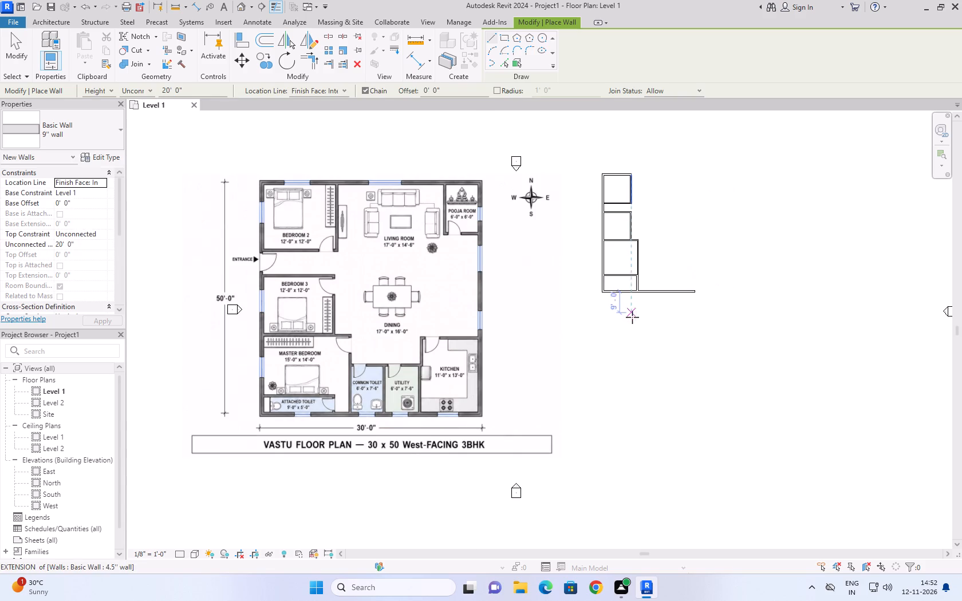
{"action": "scroll", "coordinate": [384, 385], "scroll_direction": "up", "scroll_amount": 3}
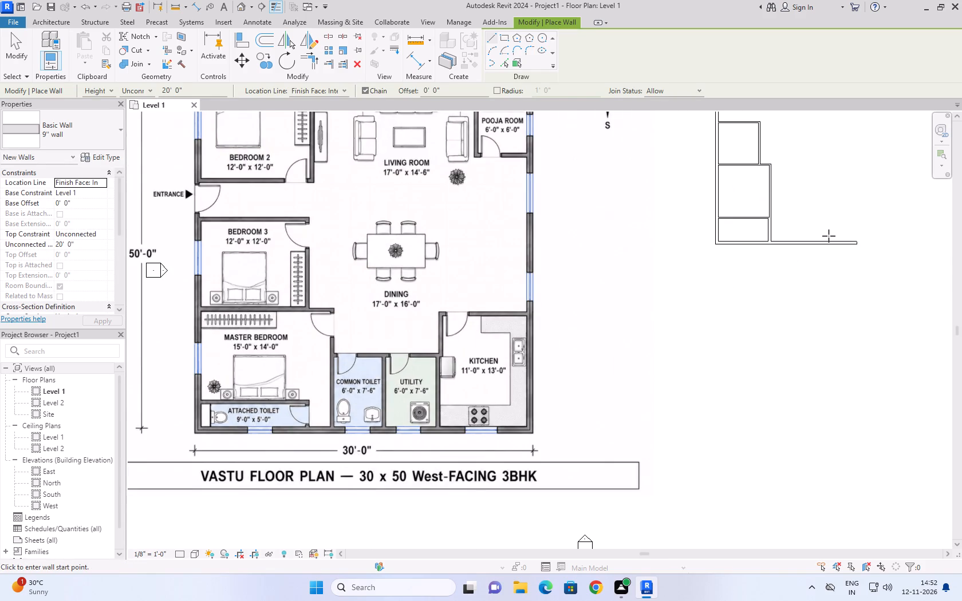
{"action": "scroll", "coordinate": [829, 236], "scroll_direction": "up", "scroll_amount": 3}
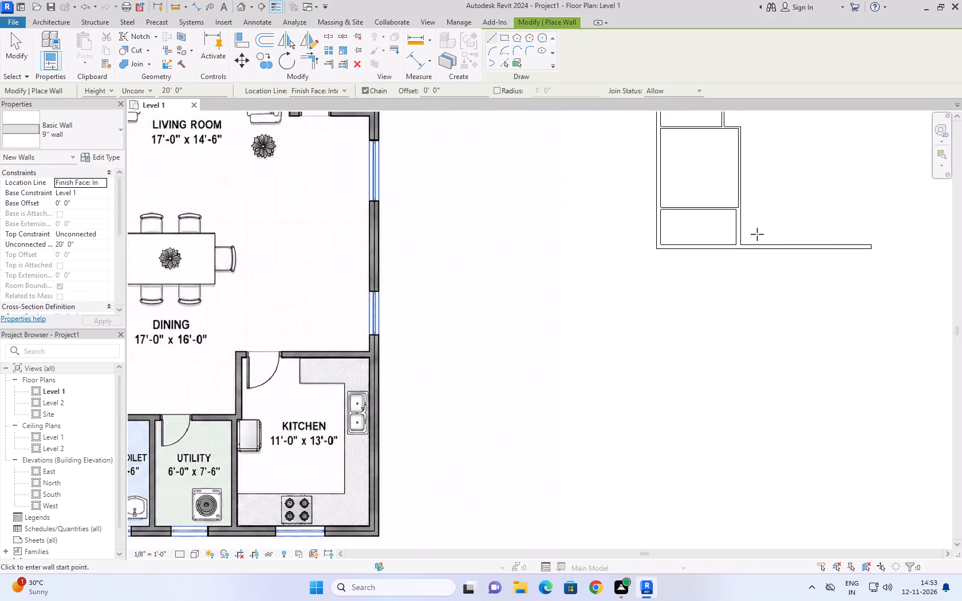
{"action": "key", "text": "Escape"}
{"action": "type", "text": "wa"}
{"action": "left_click", "coordinate": [89, 118]}
{"action": "scroll", "coordinate": [62, 171], "scroll_direction": "up", "scroll_amount": 2}
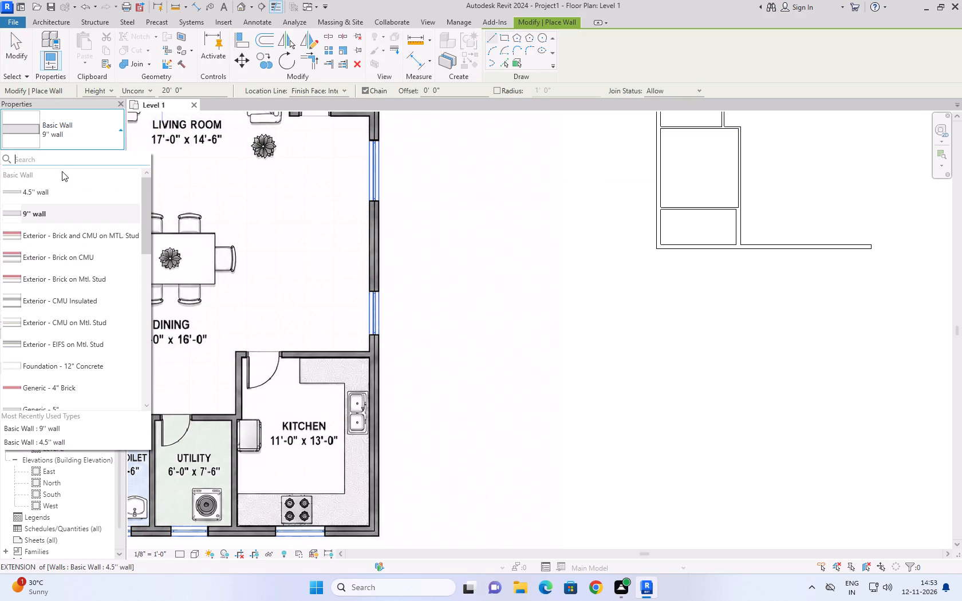
{"action": "left_click", "coordinate": [49, 191]}
{"action": "scroll", "coordinate": [646, 316], "scroll_direction": "down", "scroll_amount": 1}
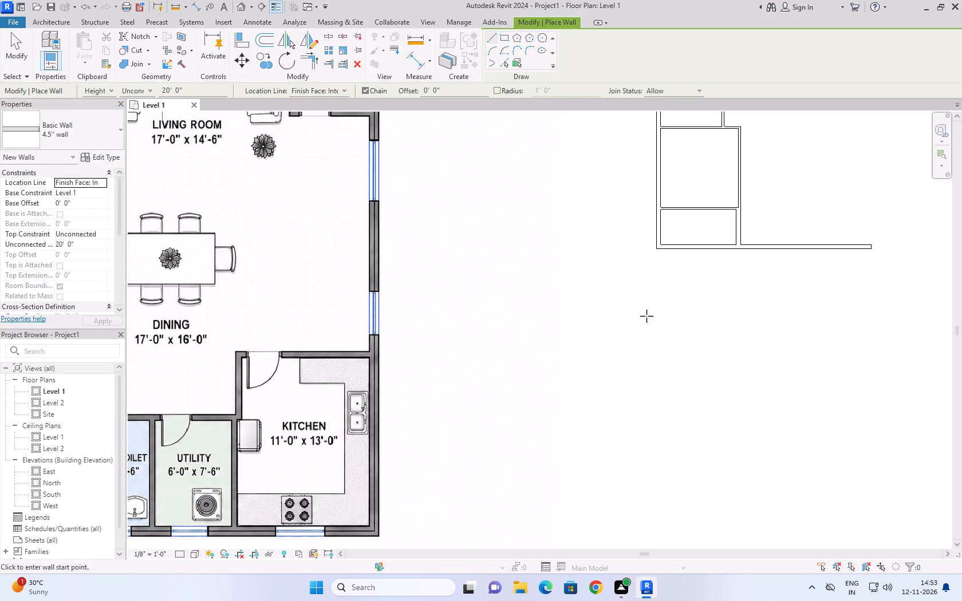
{"action": "scroll", "coordinate": [646, 316], "scroll_direction": "down", "scroll_amount": 1}
{"action": "scroll", "coordinate": [727, 311], "scroll_direction": "down", "scroll_amount": 2}
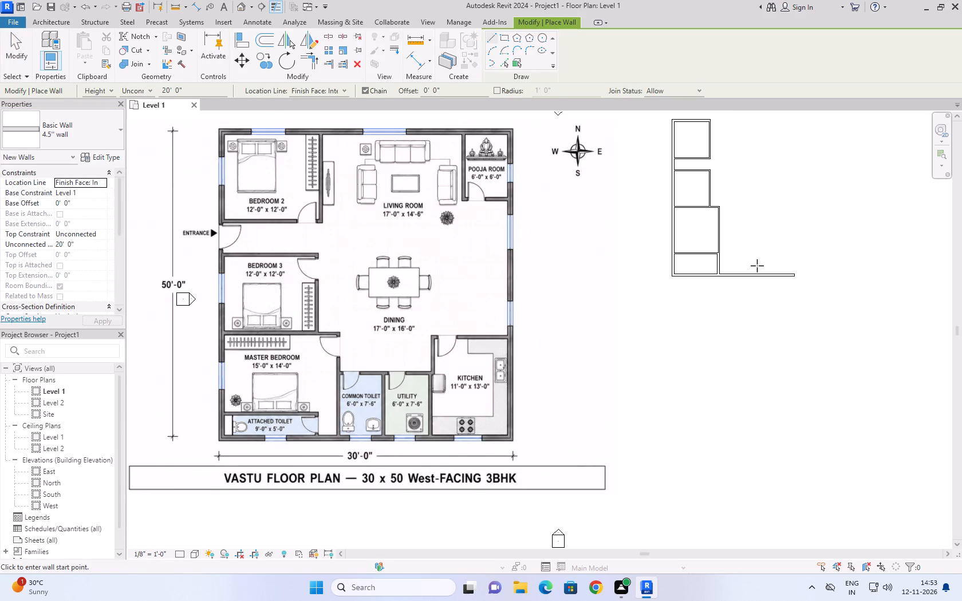
{"action": "scroll", "coordinate": [757, 264], "scroll_direction": "up", "scroll_amount": 5}
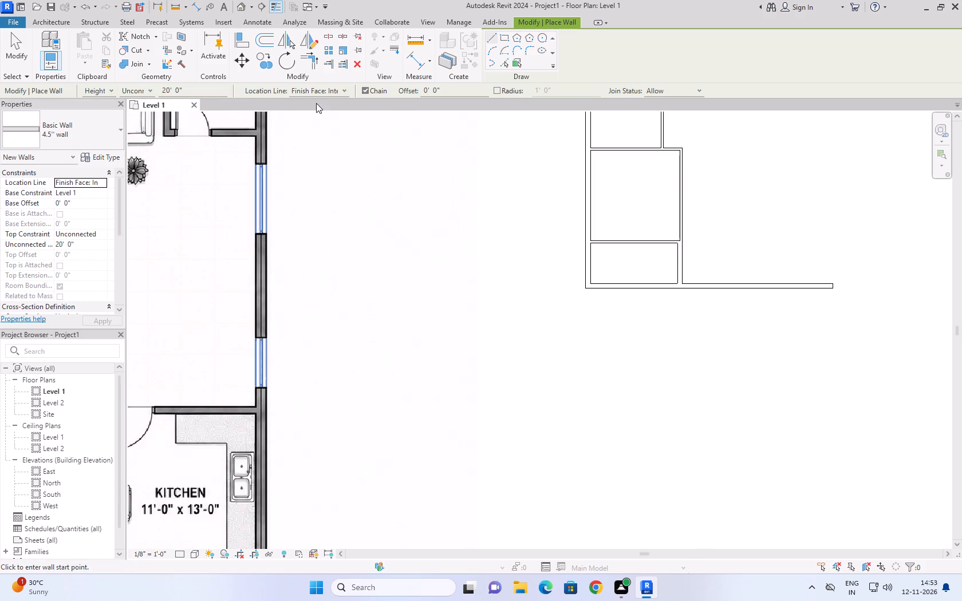
{"action": "scroll", "coordinate": [679, 246], "scroll_direction": "up", "scroll_amount": 3}
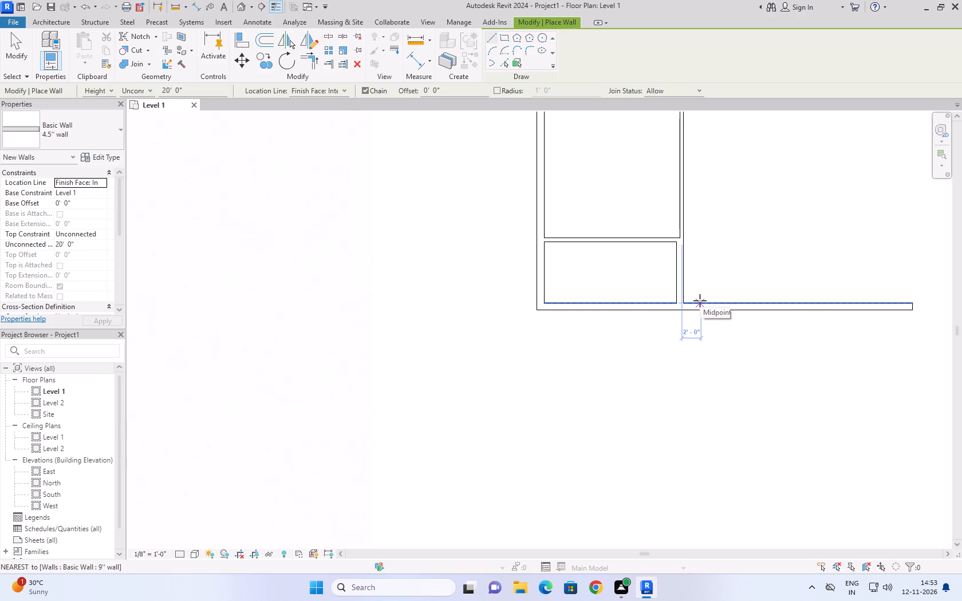
{"action": "type", "text": "6'"}
{"action": "key", "text": "Return"}
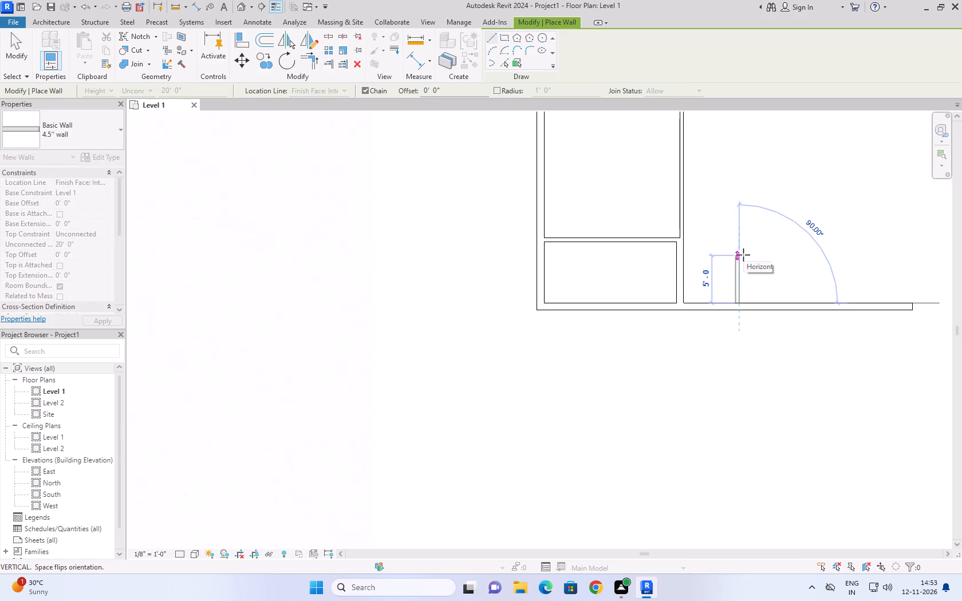
{"action": "scroll", "coordinate": [743, 255], "scroll_direction": "down", "scroll_amount": 5}
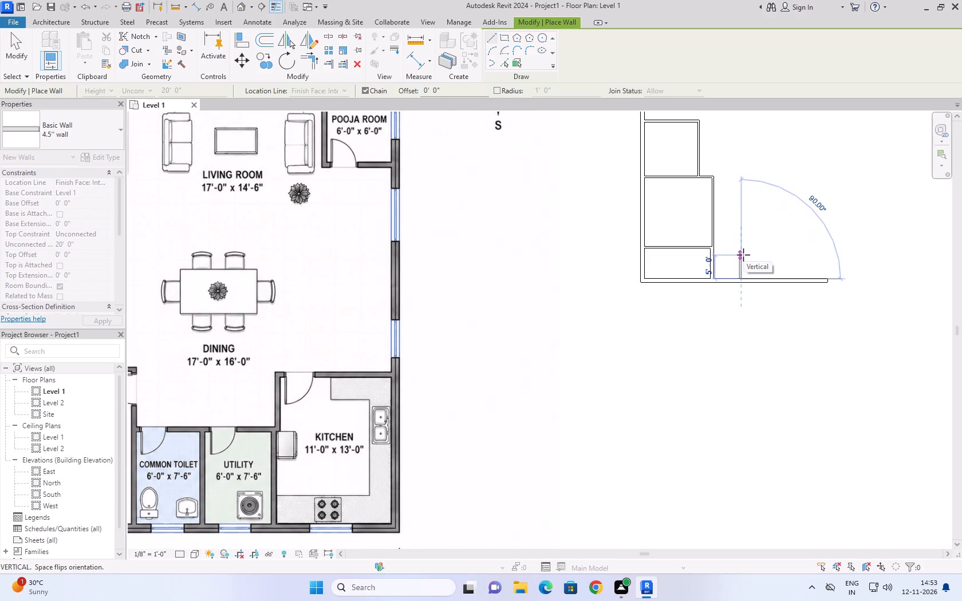
{"action": "type", "text": "7'"}
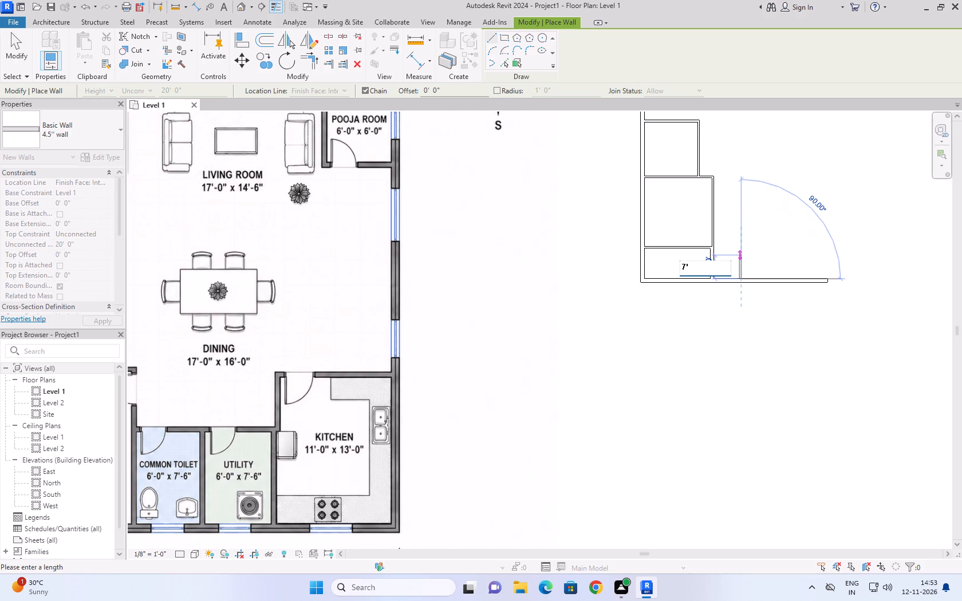
{"action": "key", "text": "6"}
{"action": "key", "text": "Return"}
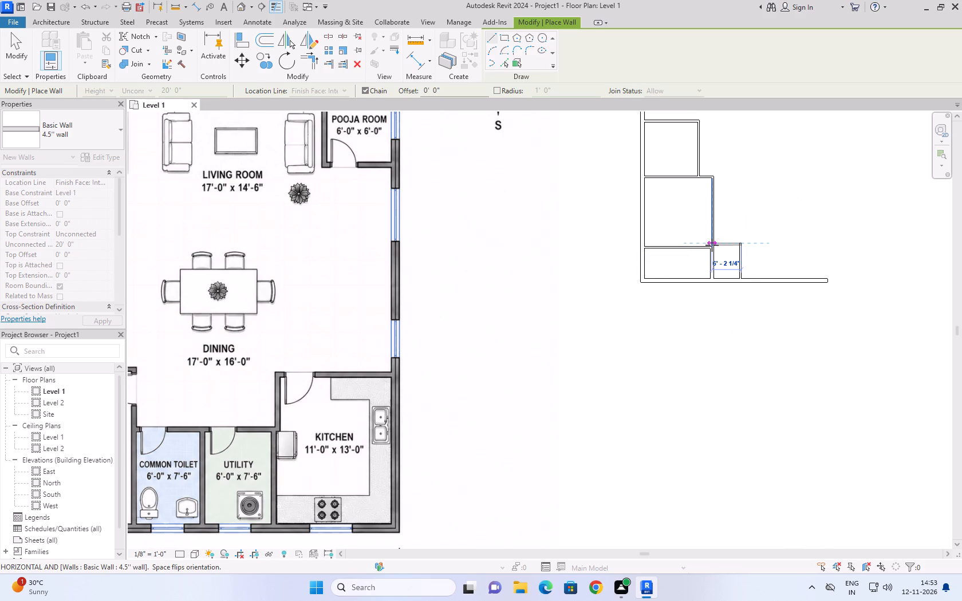
Draw a 4.5'' wall 6' westward from the partition's north end to the master bedroom's east wall, closing off the common toilet.
{"action": "scroll", "coordinate": [712, 245], "scroll_direction": "down", "scroll_amount": 2}
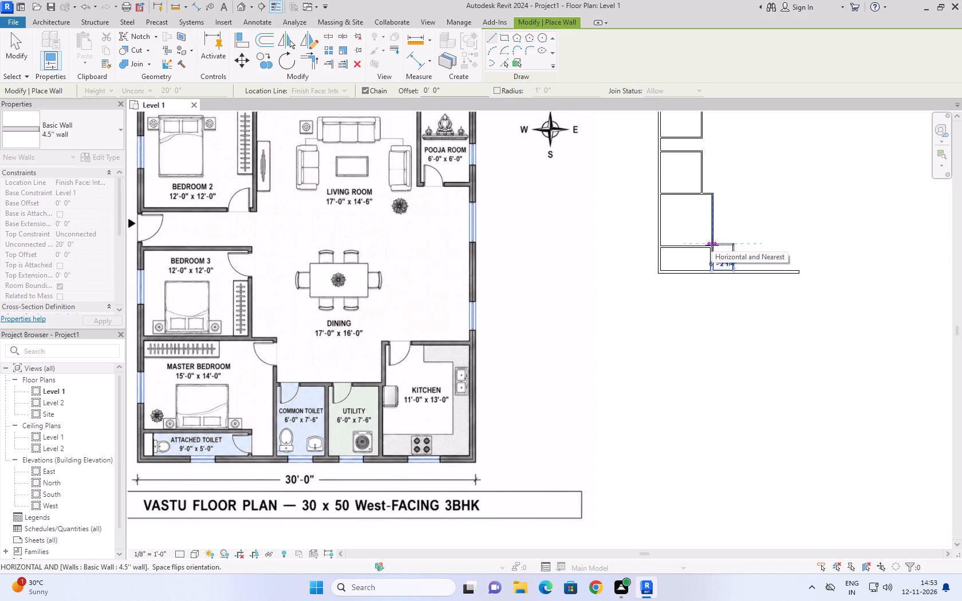
{"action": "scroll", "coordinate": [712, 245], "scroll_direction": "up", "scroll_amount": 3}
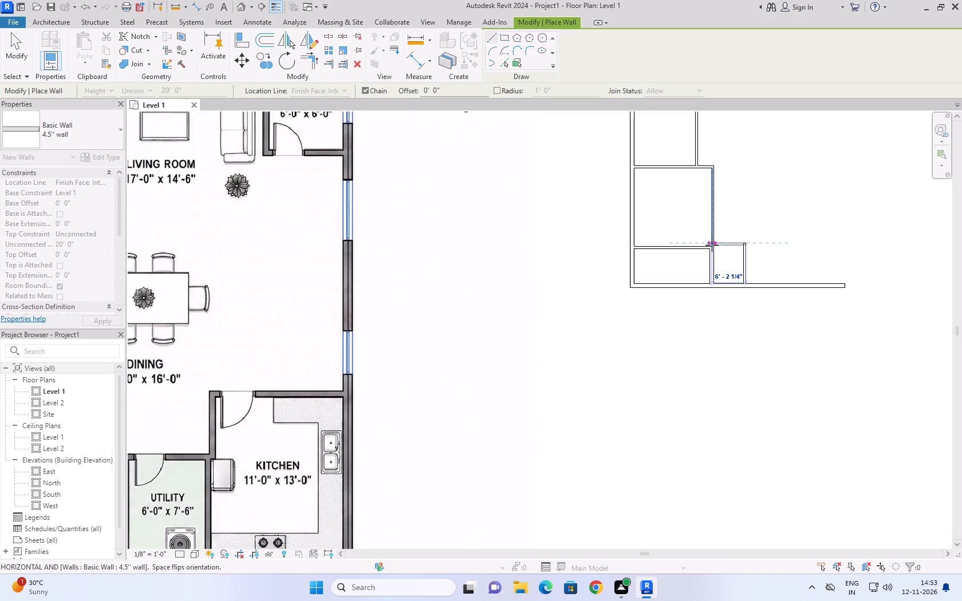
{"action": "scroll", "coordinate": [712, 245], "scroll_direction": "up", "scroll_amount": 3}
{"action": "scroll", "coordinate": [712, 245], "scroll_direction": "down", "scroll_amount": 6}
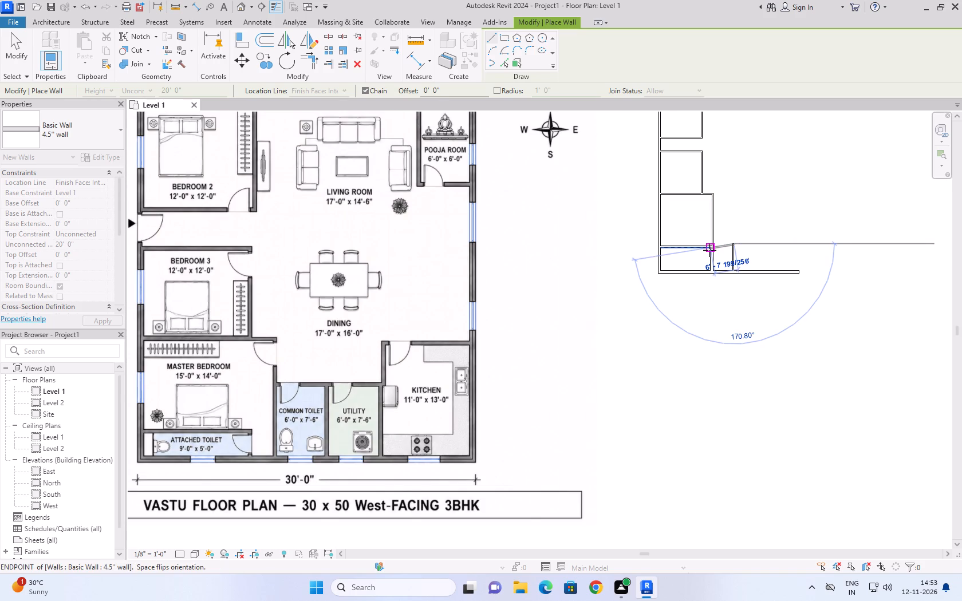
{"action": "scroll", "coordinate": [708, 255], "scroll_direction": "up", "scroll_amount": 7}
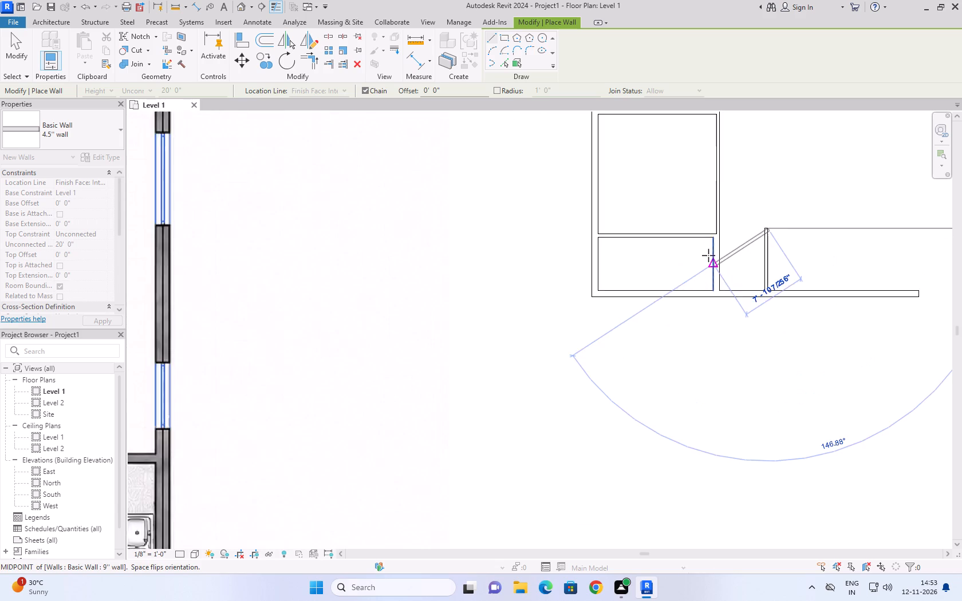
{"action": "scroll", "coordinate": [708, 255], "scroll_direction": "up", "scroll_amount": 3}
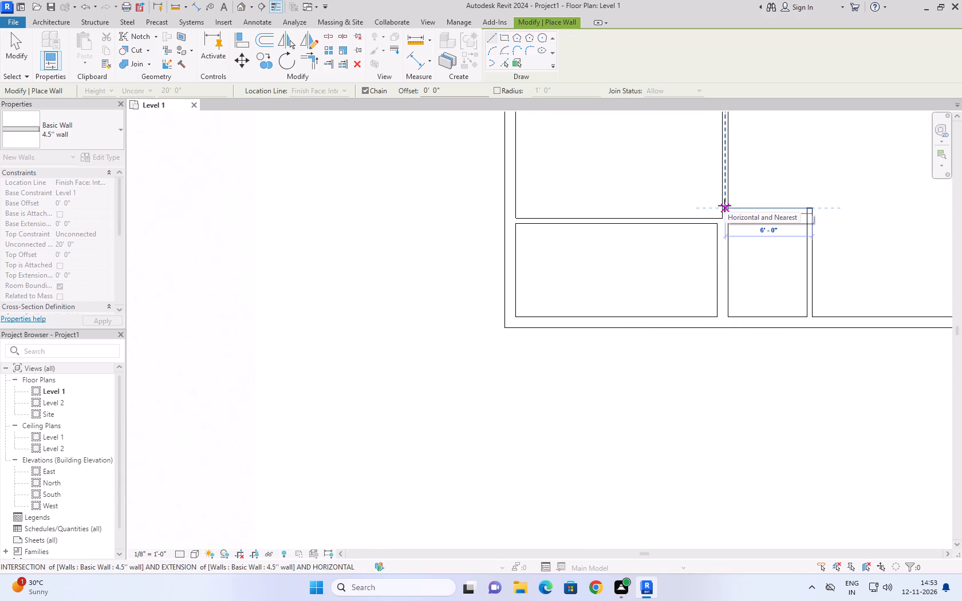
{"action": "left_click", "coordinate": [724, 205]}
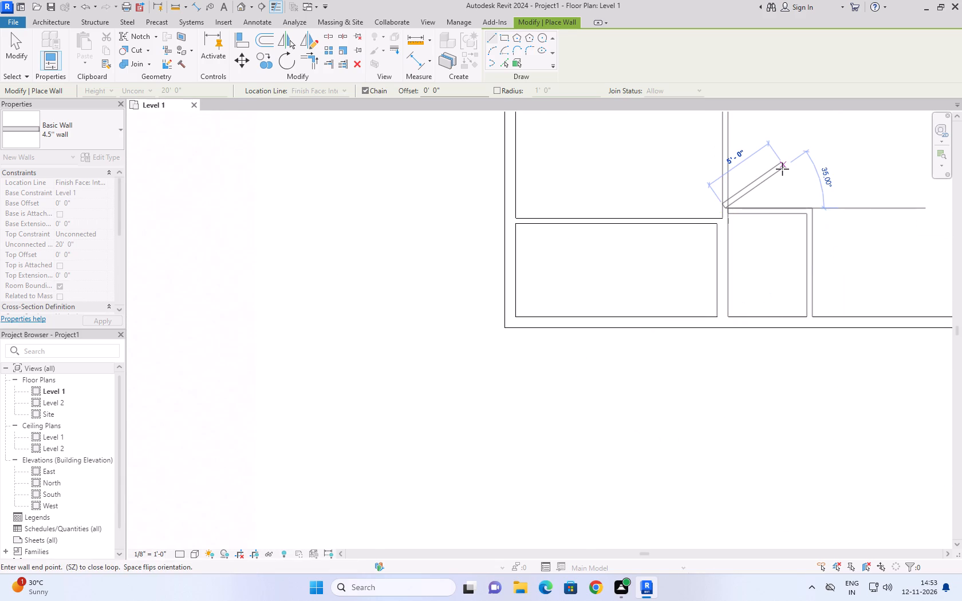
{"action": "key", "text": "Escape"}
{"action": "key", "text": "Escape"}
{"action": "key", "text": "Escape"}
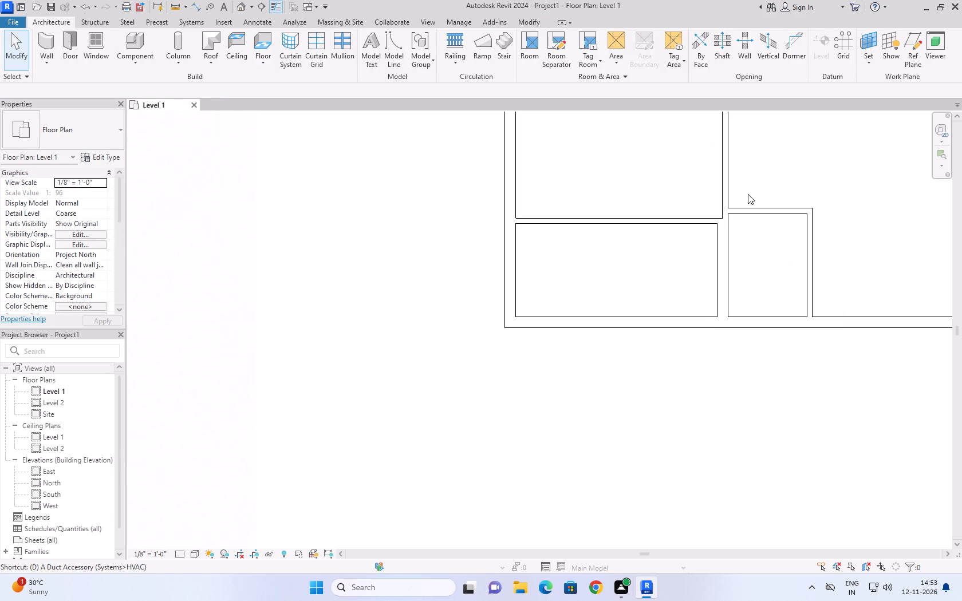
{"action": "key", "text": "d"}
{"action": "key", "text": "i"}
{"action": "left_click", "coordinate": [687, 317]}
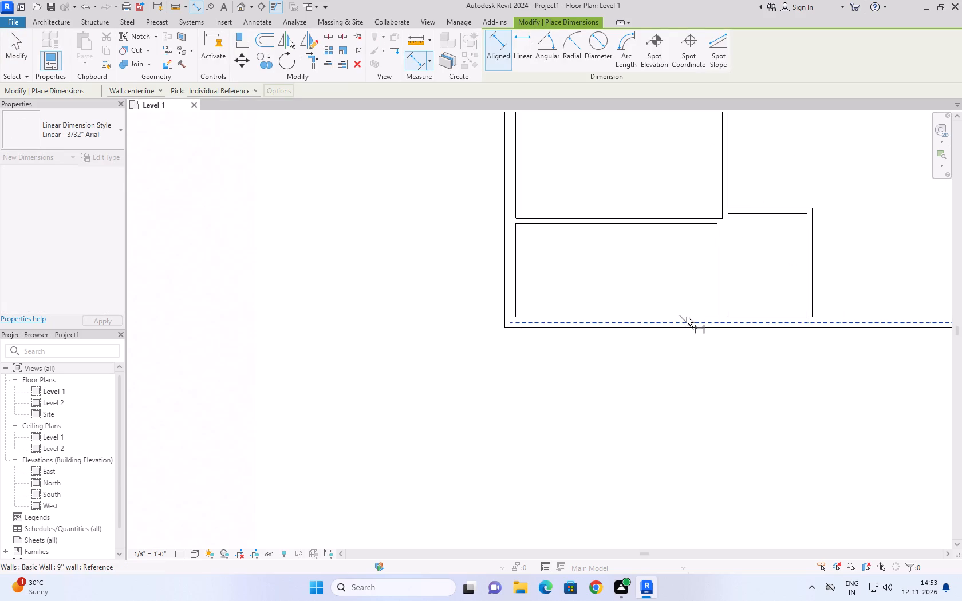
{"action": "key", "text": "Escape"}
Set the aligned dimension to reference wall faces and pick entire walls.
{"action": "key", "text": "d"}
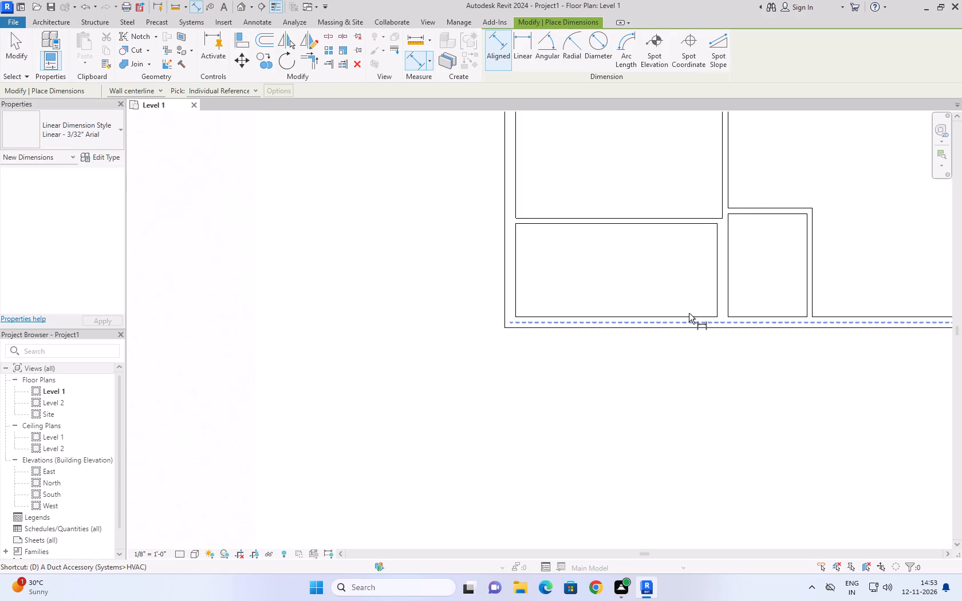
{"action": "key", "text": "i"}
{"action": "left_click", "coordinate": [227, 88]}
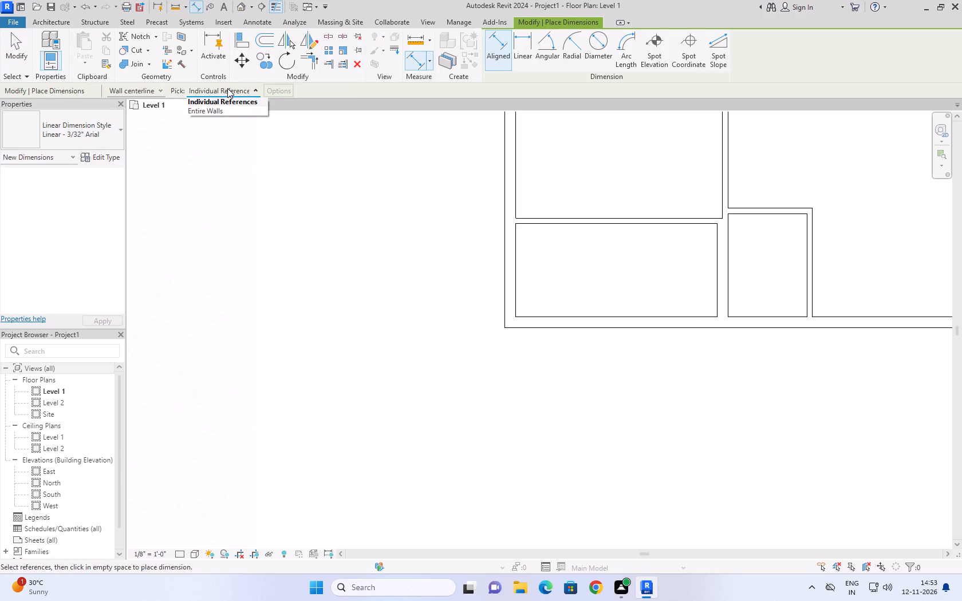
{"action": "double_click", "coordinate": [227, 88]}
{"action": "left_click", "coordinate": [234, 110]}
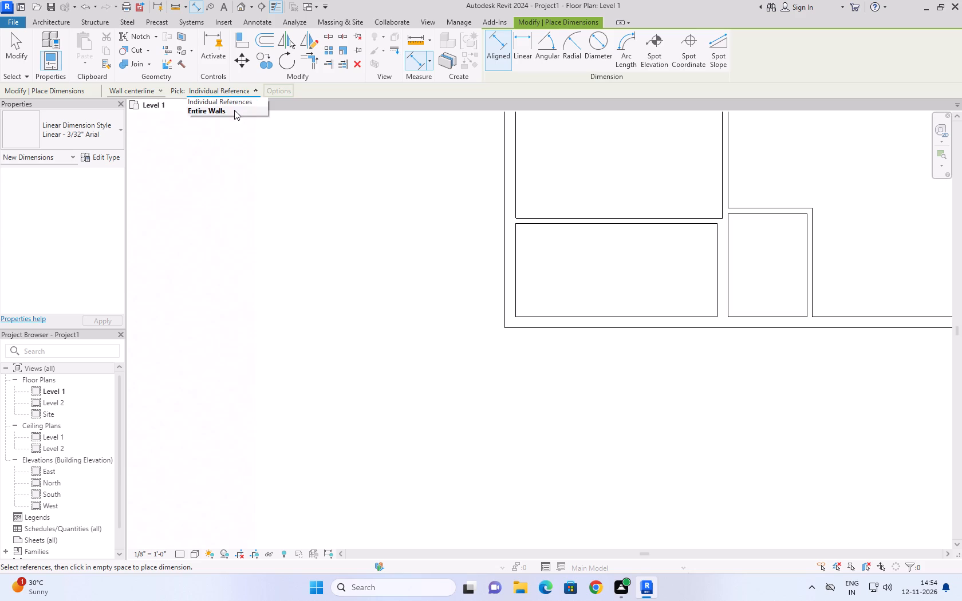
{"action": "left_click", "coordinate": [157, 92]}
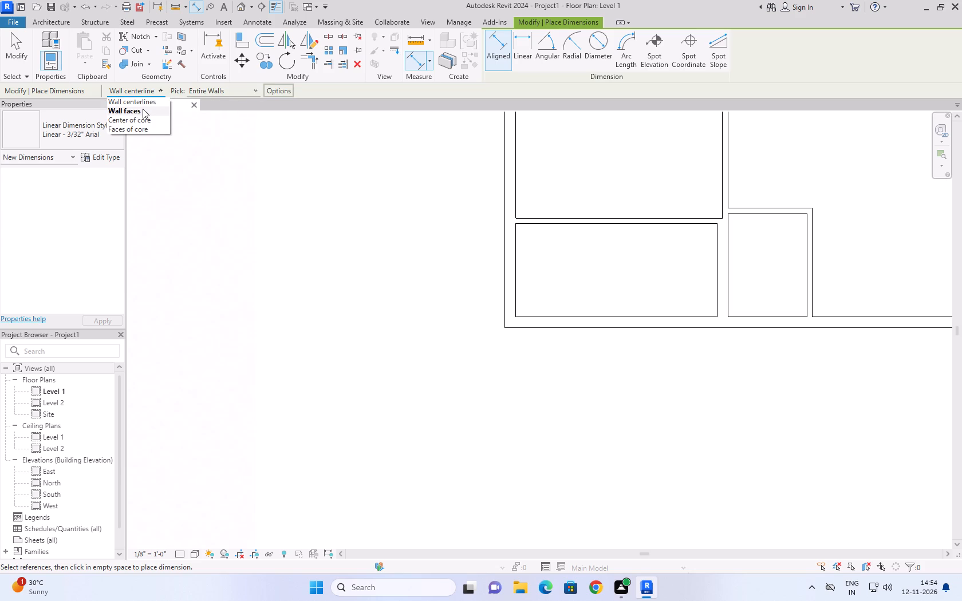
{"action": "left_click", "coordinate": [143, 109]}
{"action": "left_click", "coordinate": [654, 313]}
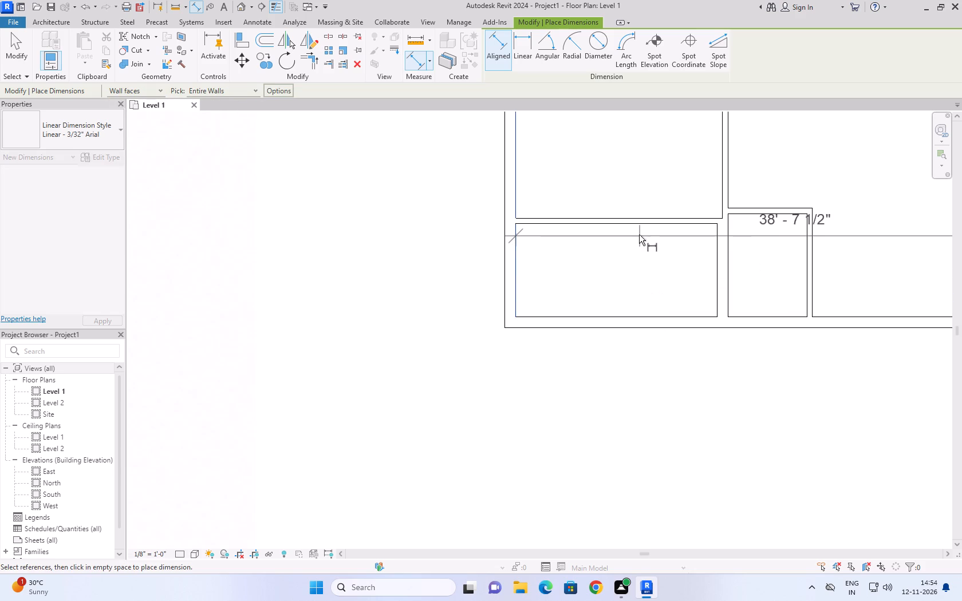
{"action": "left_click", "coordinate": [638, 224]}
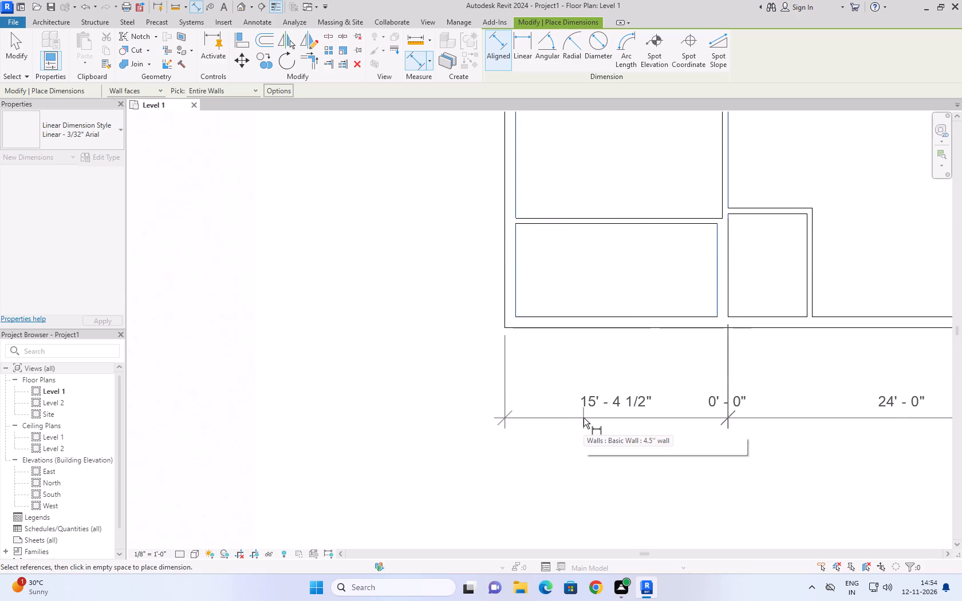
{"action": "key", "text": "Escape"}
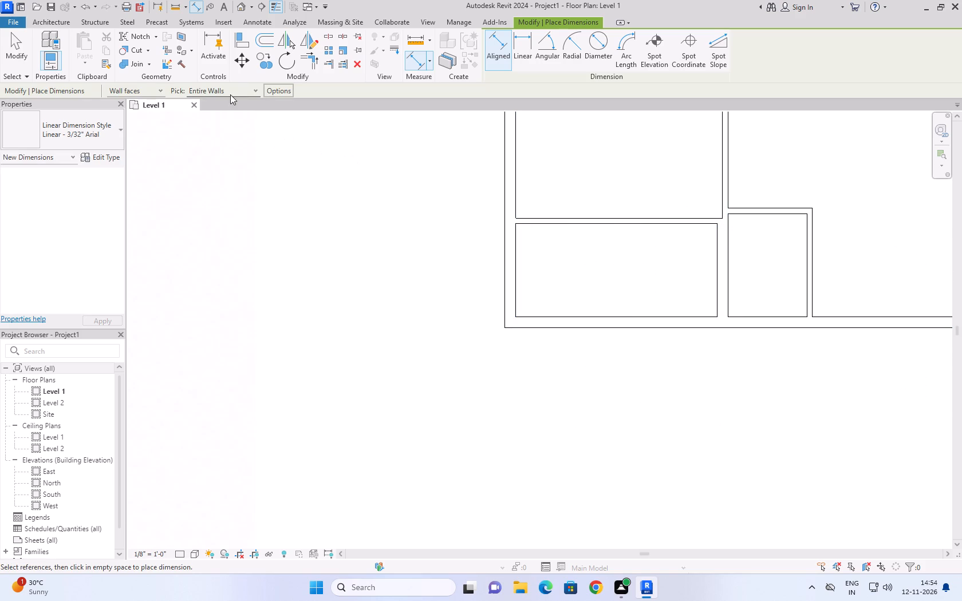
Picking individual references, dimension the attached toilet's north-south depth between inner wall faces, placing it outside the west wall.
{"action": "left_click", "coordinate": [230, 94]}
{"action": "left_click", "coordinate": [230, 102]}
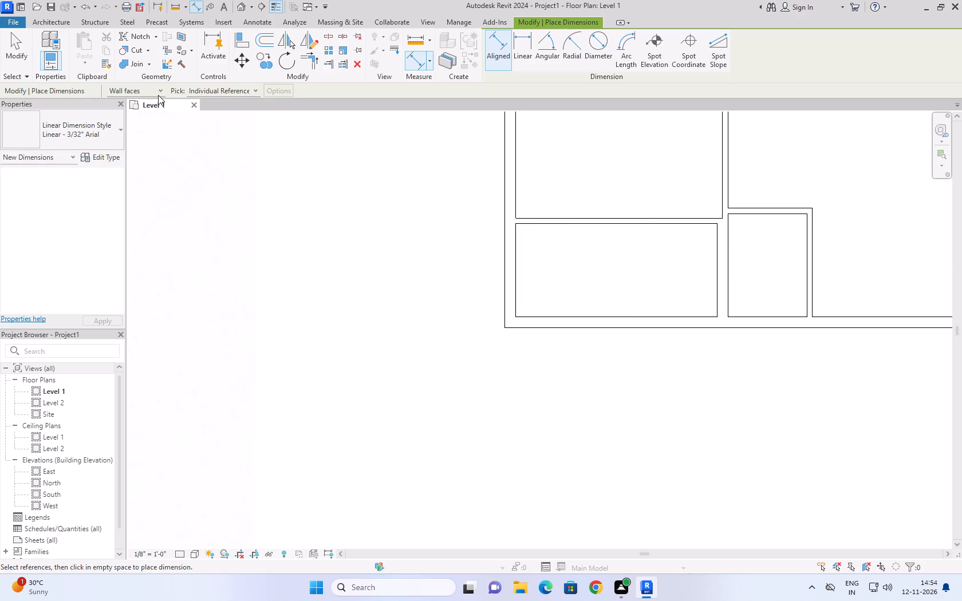
{"action": "left_click", "coordinate": [634, 319]}
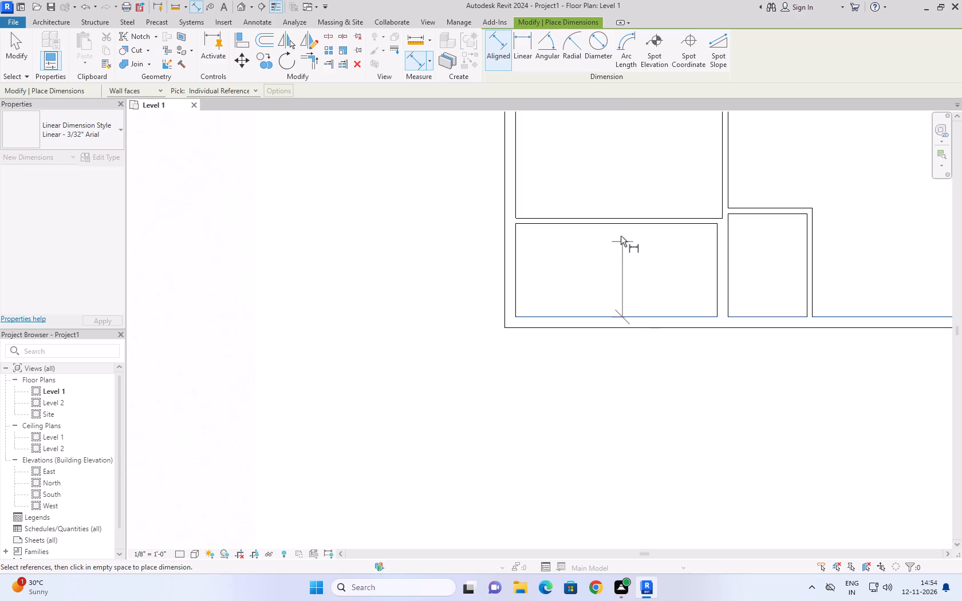
{"action": "left_click", "coordinate": [619, 224]}
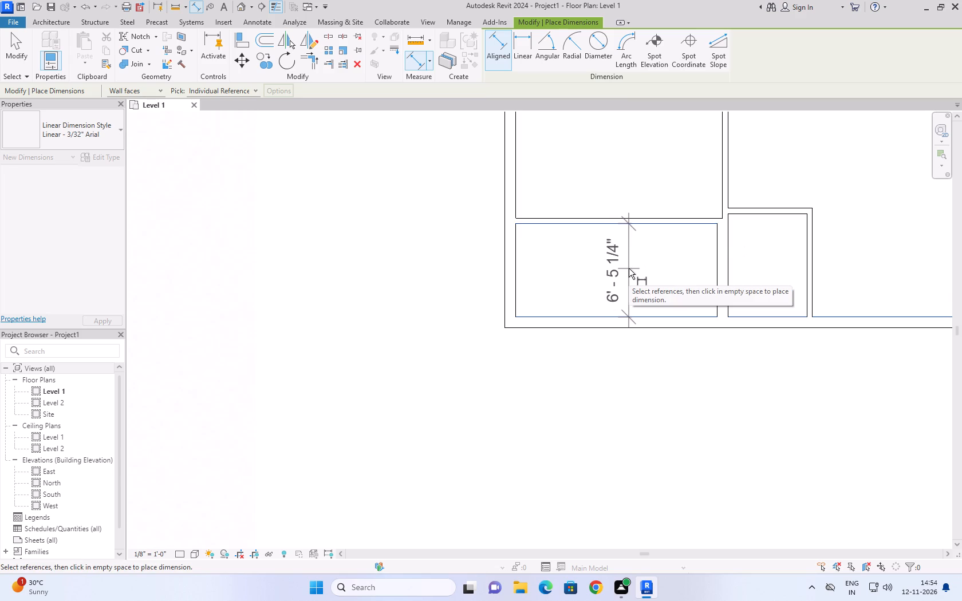
{"action": "left_click", "coordinate": [472, 259]}
{"action": "key", "text": "Escape"}
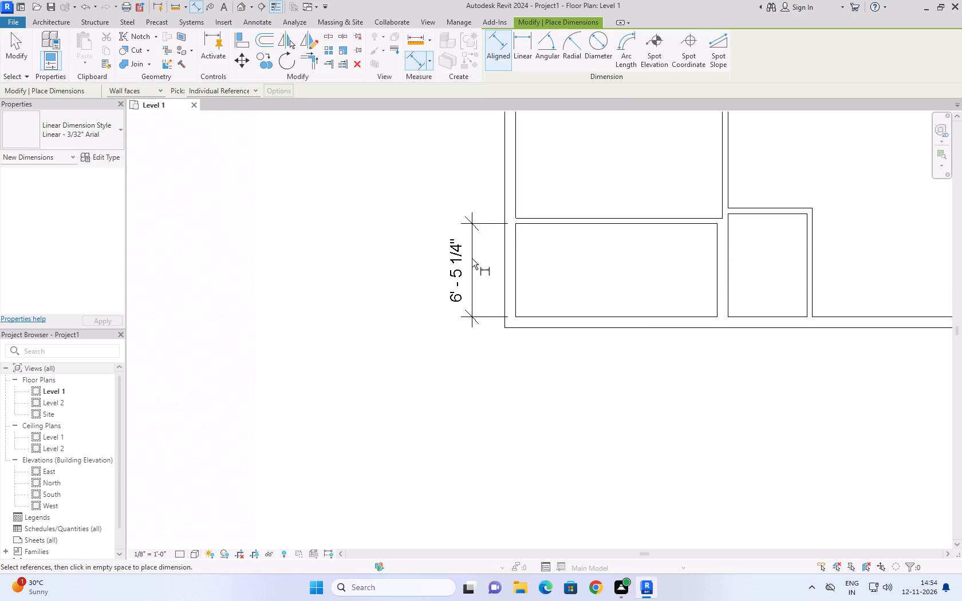
{"action": "key", "text": "Escape"}
Dimension the master bedroom's north-south depth between its inner wall faces, placing it farther west of the exterior wall.
{"action": "scroll", "coordinate": [552, 271], "scroll_direction": "down", "scroll_amount": 4}
{"action": "middle_click_drag", "start_coordinate": [560, 301], "coordinate": [533, 397]}
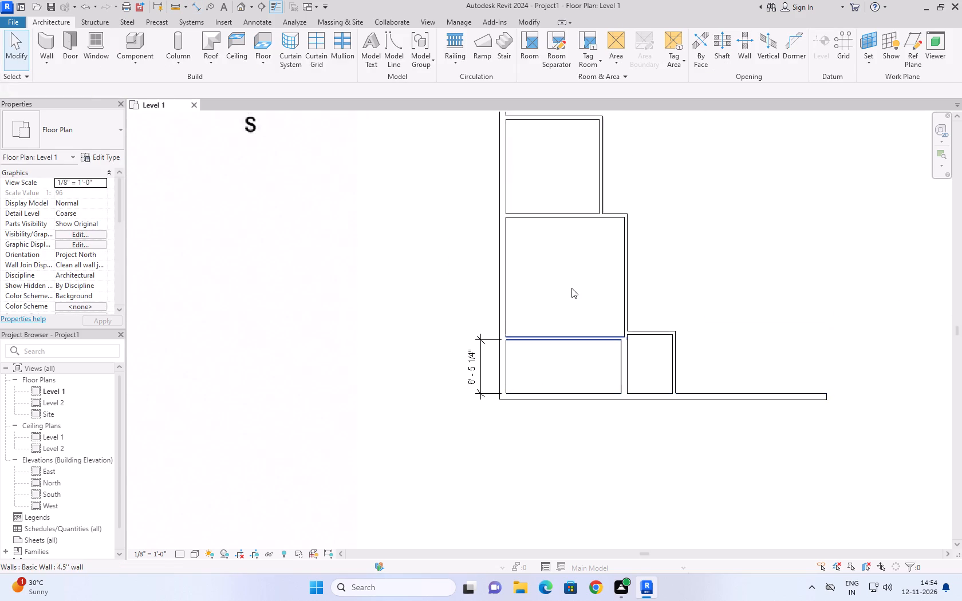
{"action": "scroll", "coordinate": [566, 292], "scroll_direction": "up", "scroll_amount": 3}
{"action": "key", "text": "Escape"}
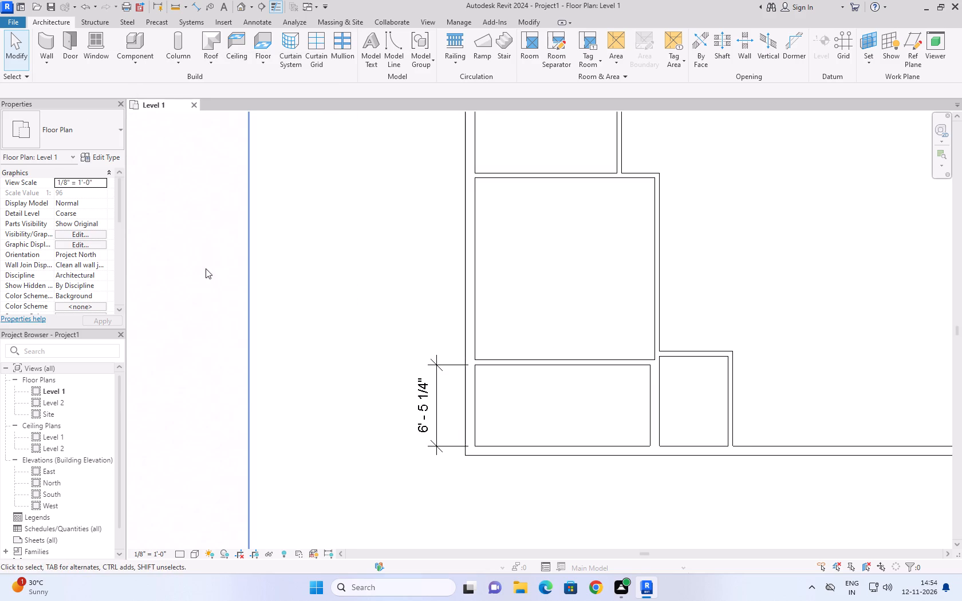
{"action": "type", "text": "di"}
{"action": "left_click", "coordinate": [492, 358]}
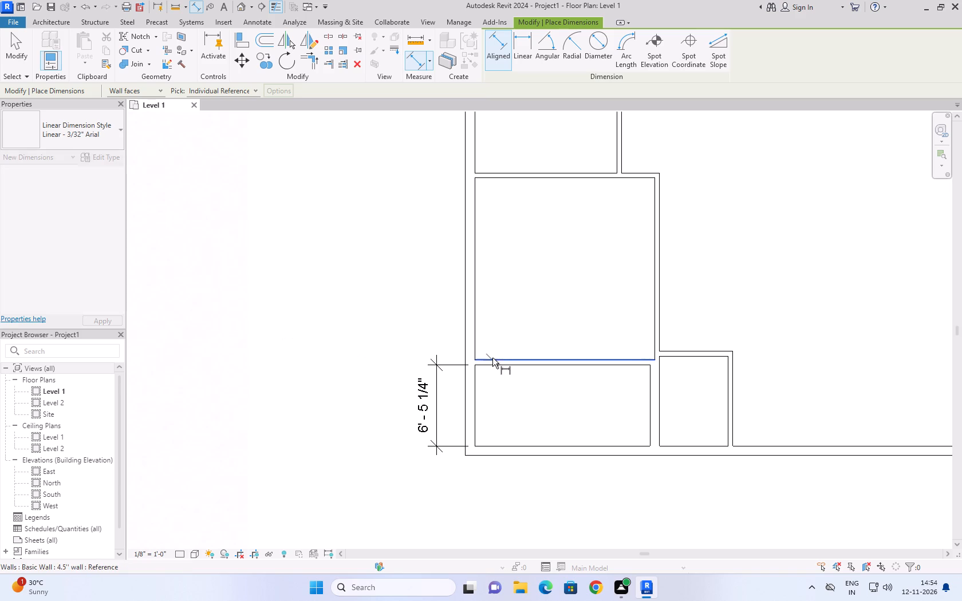
{"action": "left_click", "coordinate": [507, 180]}
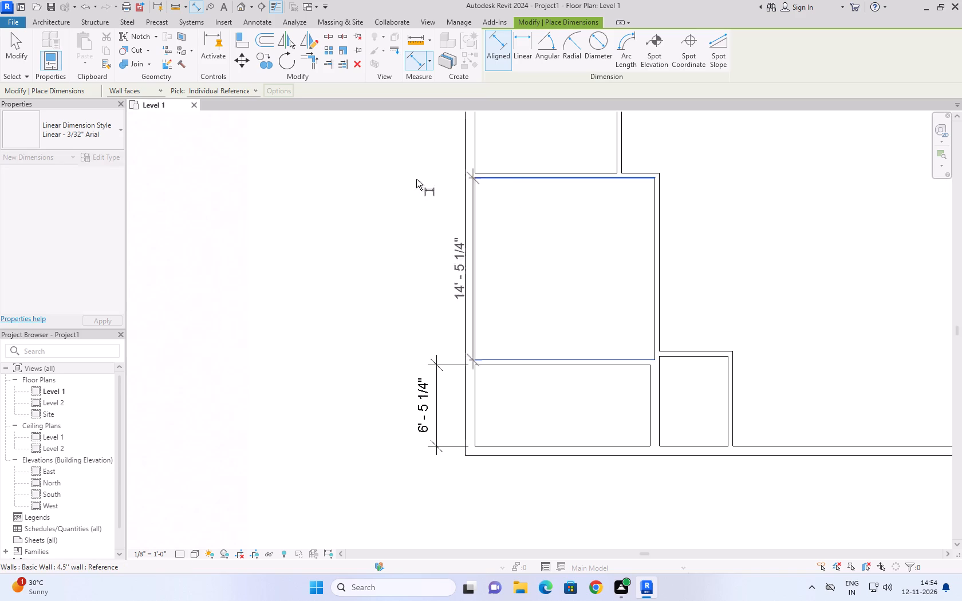
{"action": "left_click", "coordinate": [378, 182]}
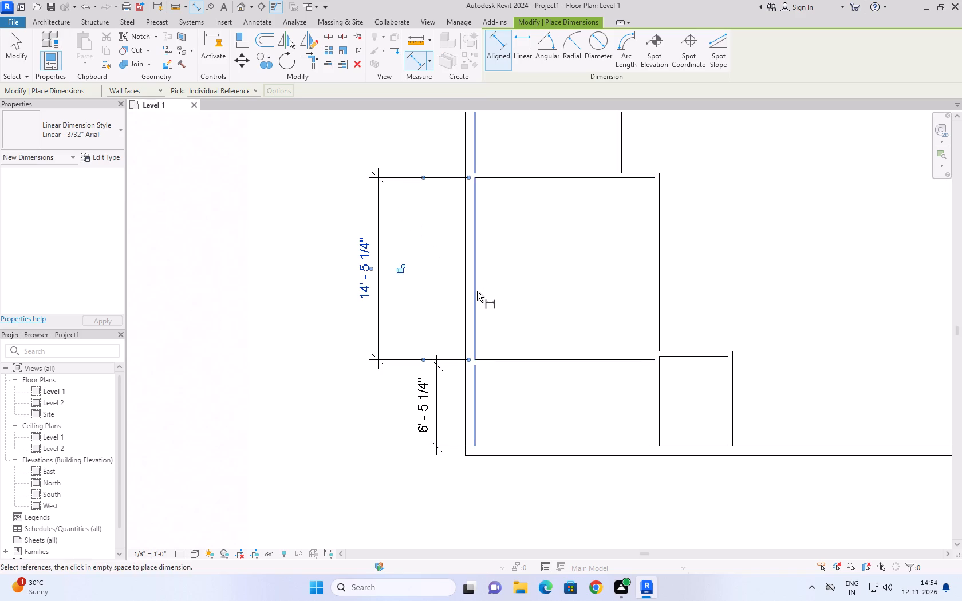
Dimension the master bedroom's width between its west and east inner wall faces, placing it below the south exterior wall.
{"action": "left_click", "coordinate": [476, 294]}
{"action": "left_click", "coordinate": [653, 295]}
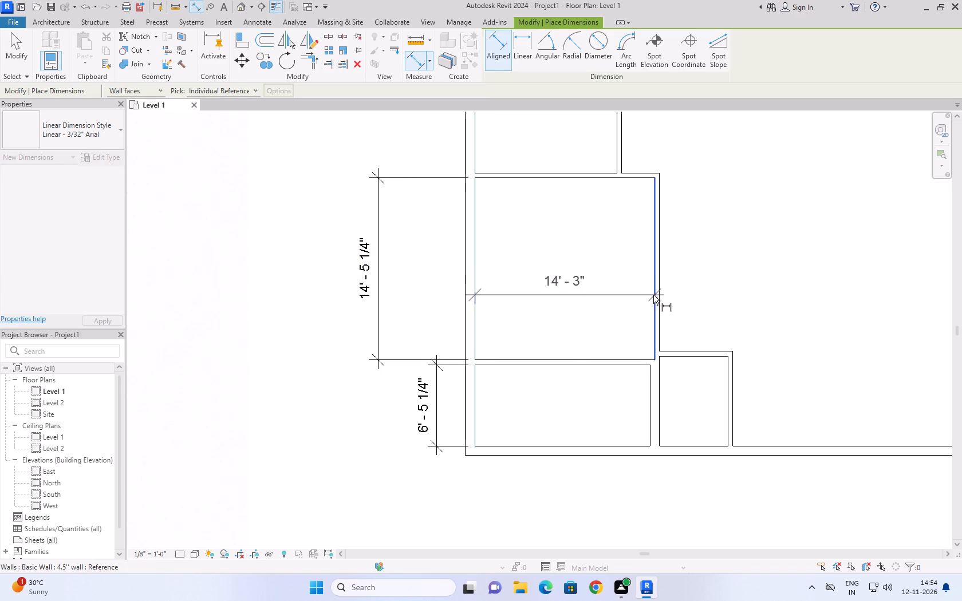
{"action": "left_click", "coordinate": [634, 503]}
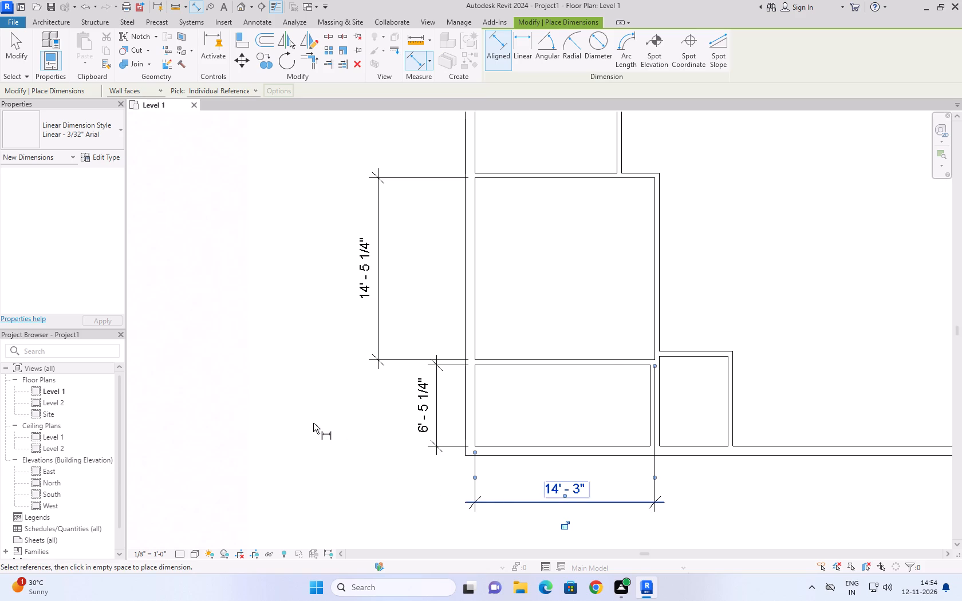
{"action": "scroll", "coordinate": [313, 423], "scroll_direction": "down", "scroll_amount": 3}
{"action": "scroll", "coordinate": [313, 421], "scroll_direction": "up", "scroll_amount": 3}
{"action": "key", "text": "Escape"}
{"action": "key", "text": "Escape"}
{"action": "key", "text": "Escape"}
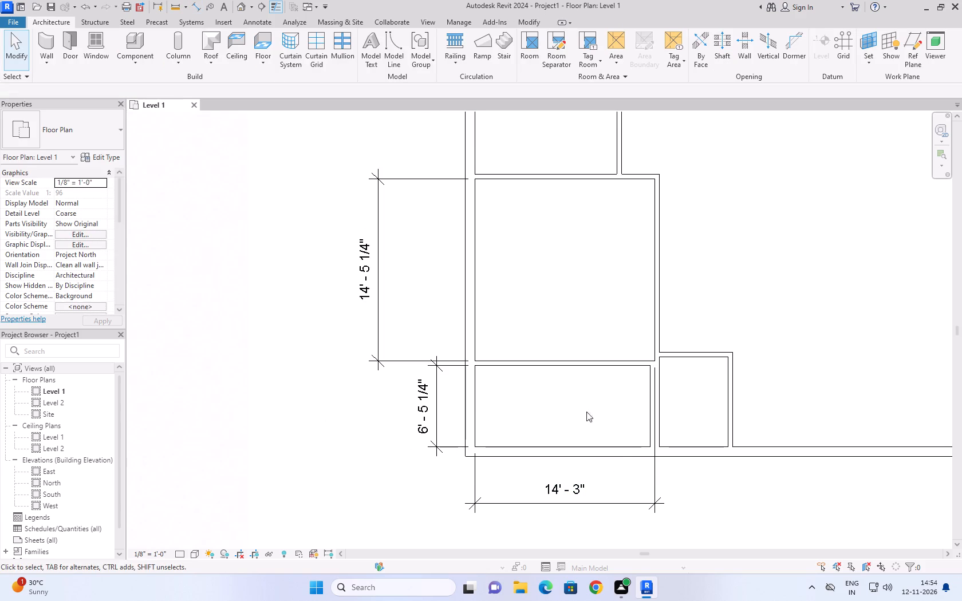
{"action": "key", "text": "Escape"}
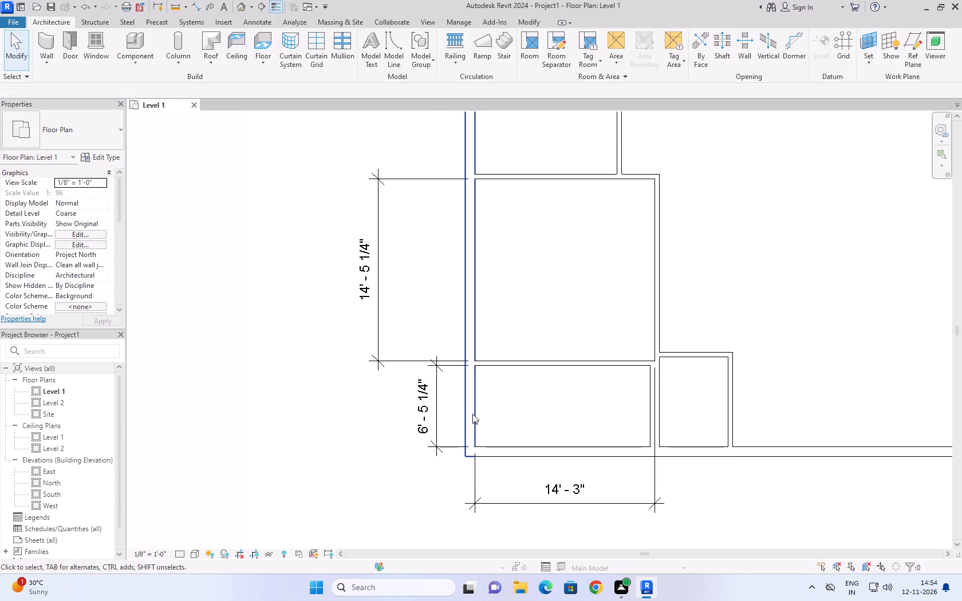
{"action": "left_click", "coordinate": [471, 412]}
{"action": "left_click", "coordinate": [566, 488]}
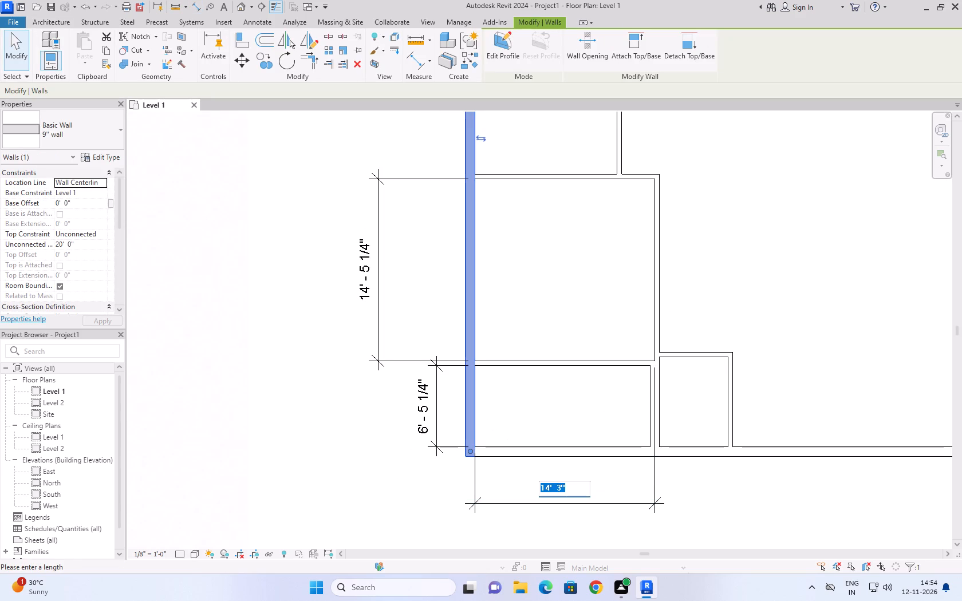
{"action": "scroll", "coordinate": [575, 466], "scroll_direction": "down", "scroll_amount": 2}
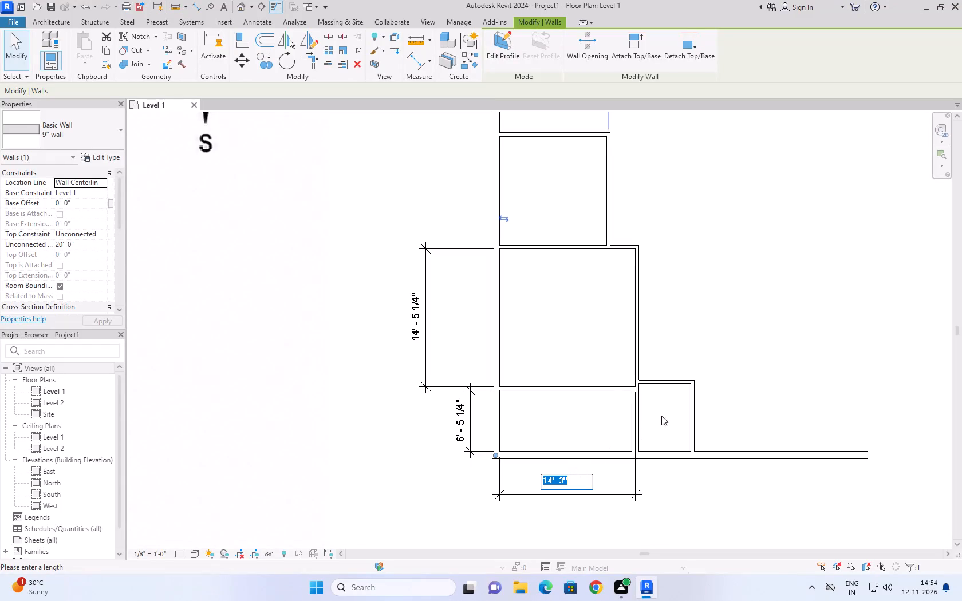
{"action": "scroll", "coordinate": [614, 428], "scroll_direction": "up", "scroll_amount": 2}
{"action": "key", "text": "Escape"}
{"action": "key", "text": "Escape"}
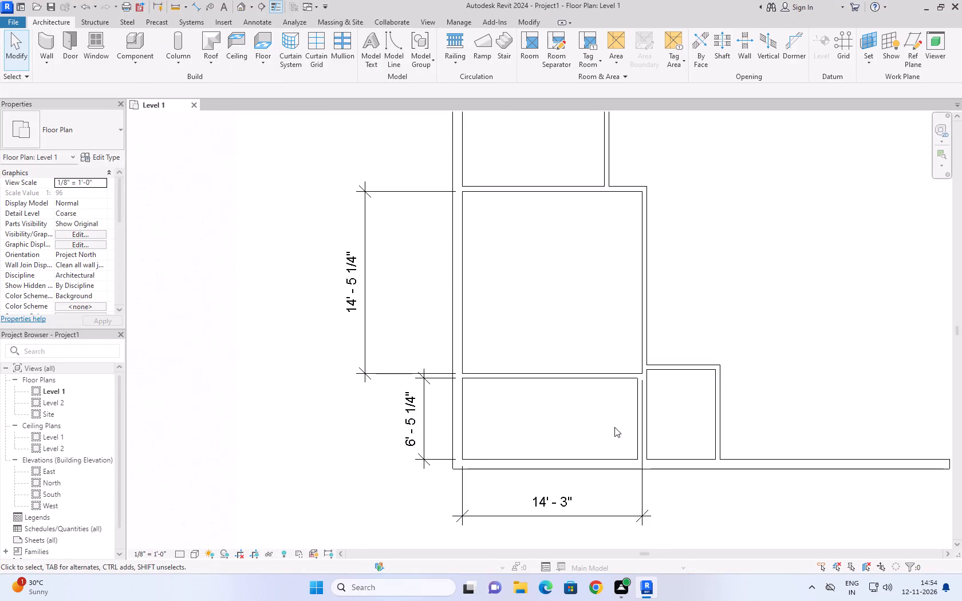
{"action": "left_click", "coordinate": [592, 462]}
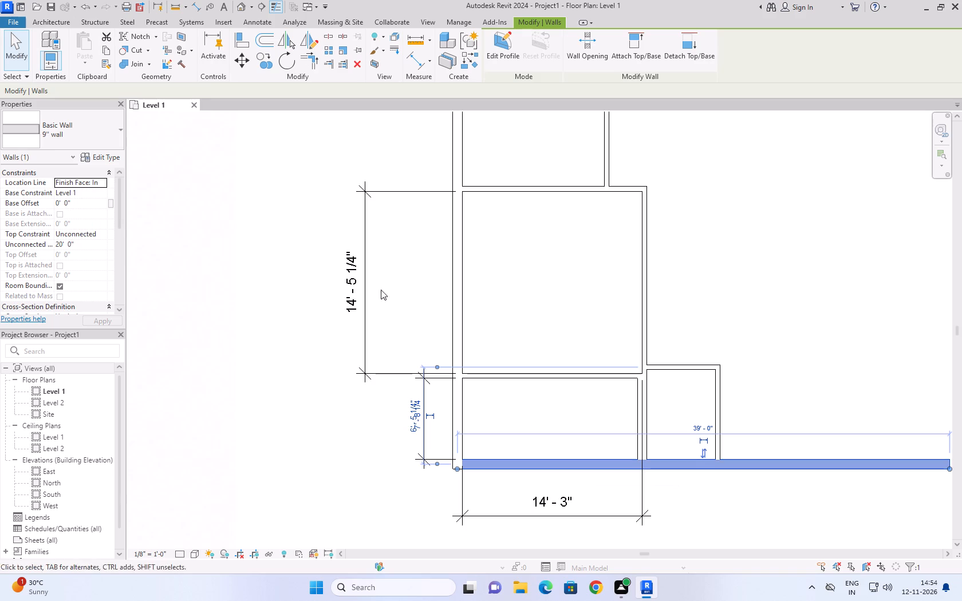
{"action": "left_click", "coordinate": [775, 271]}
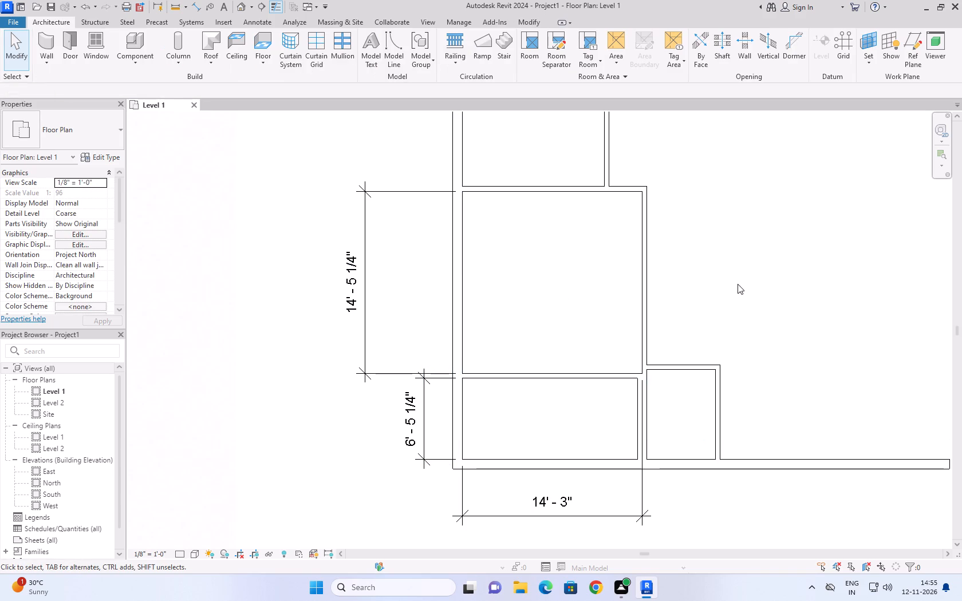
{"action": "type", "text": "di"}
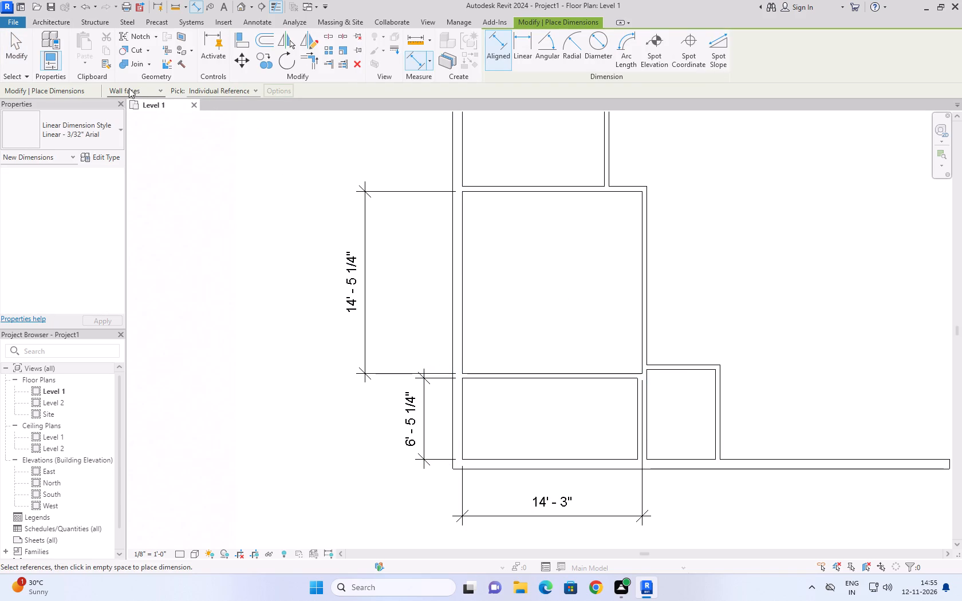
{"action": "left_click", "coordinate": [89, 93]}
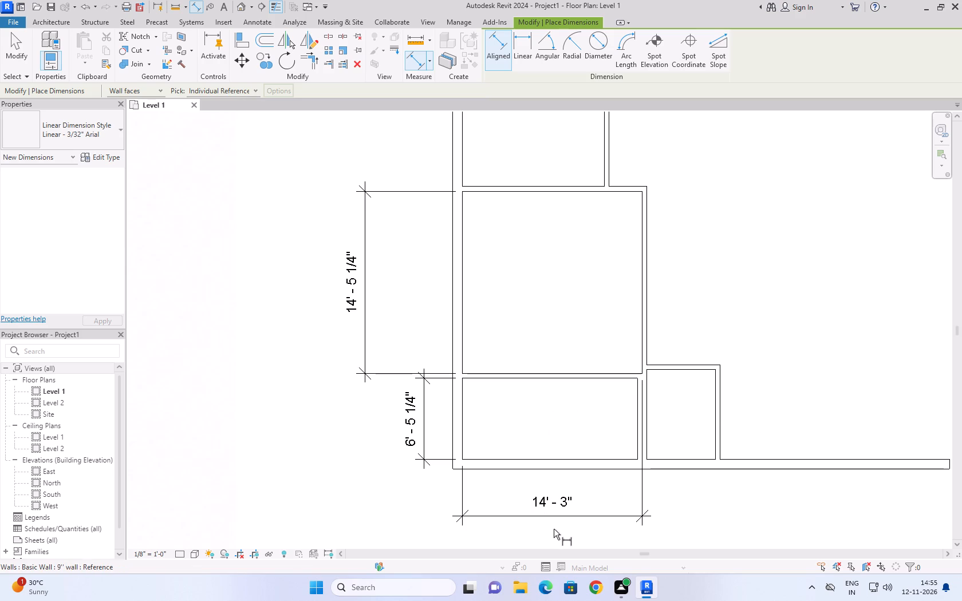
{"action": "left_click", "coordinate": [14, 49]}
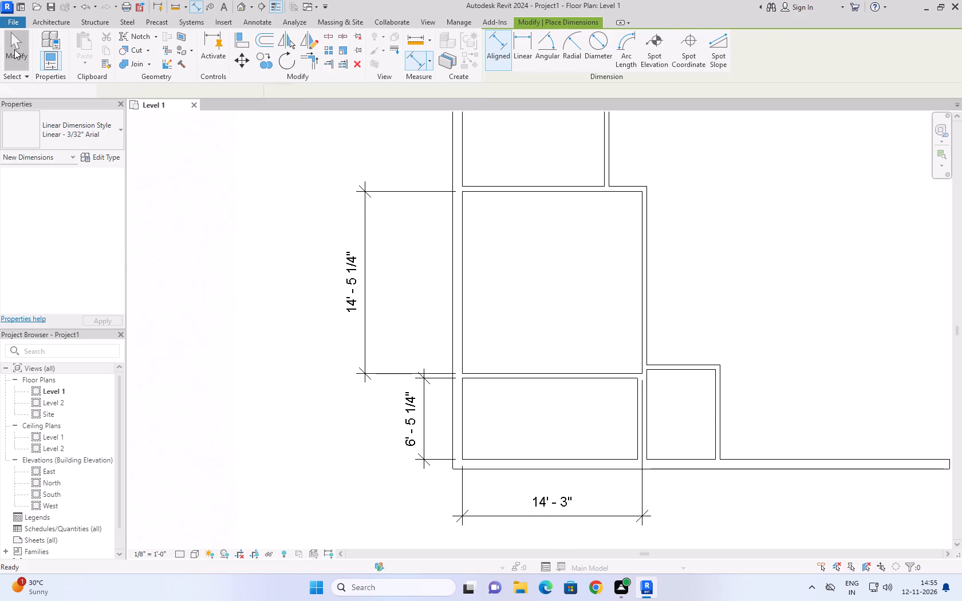
Delete the master bedroom's width dimension and the two depth dimensions outside the west wall.
{"action": "left_click", "coordinate": [602, 516]}
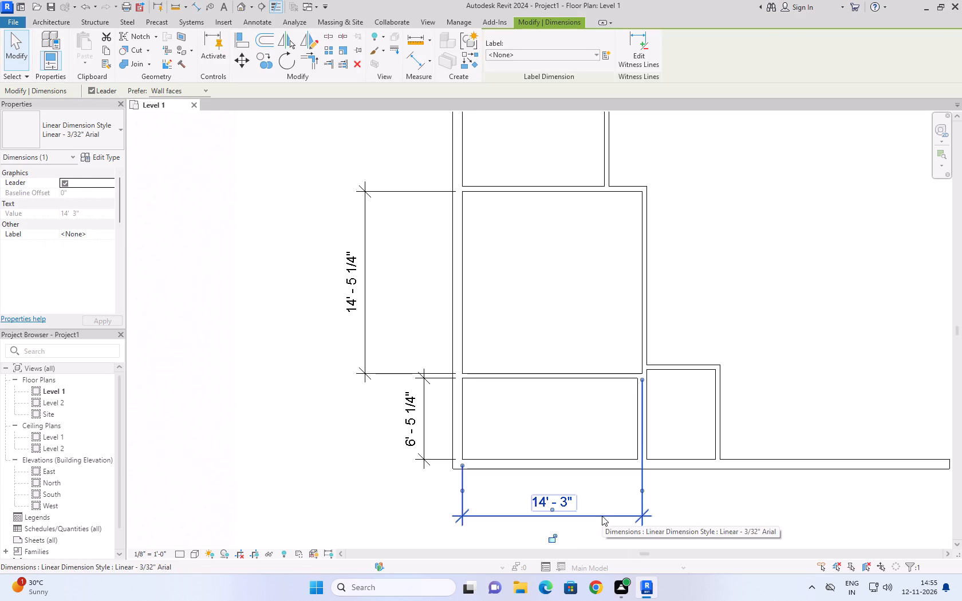
{"action": "key", "text": "Delete"}
{"action": "left_click_drag", "start_coordinate": [410, 310], "coordinate": [423, 374]}
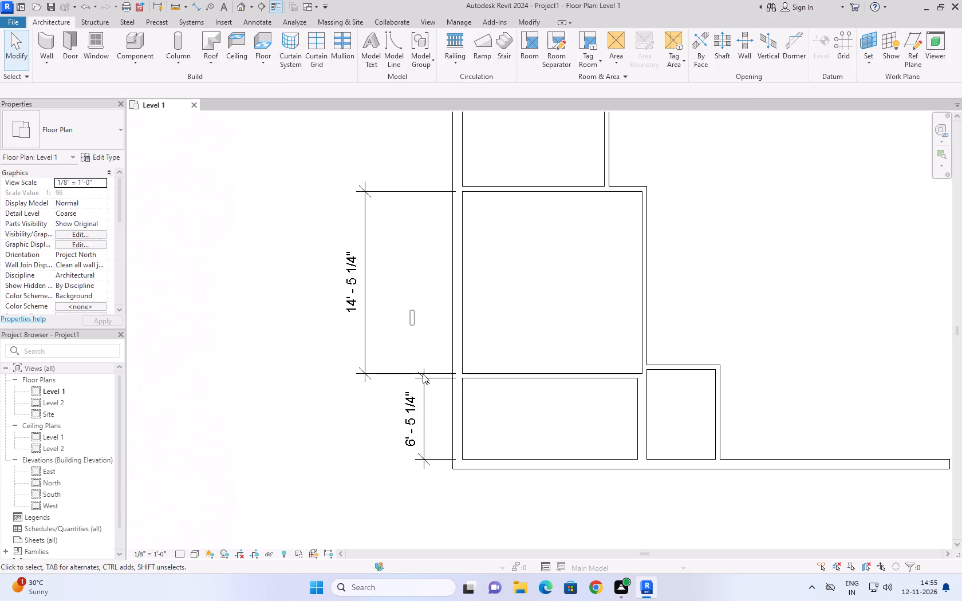
{"action": "left_click_drag", "start_coordinate": [423, 374], "coordinate": [283, 400]}
{"action": "key", "text": "Delete"}
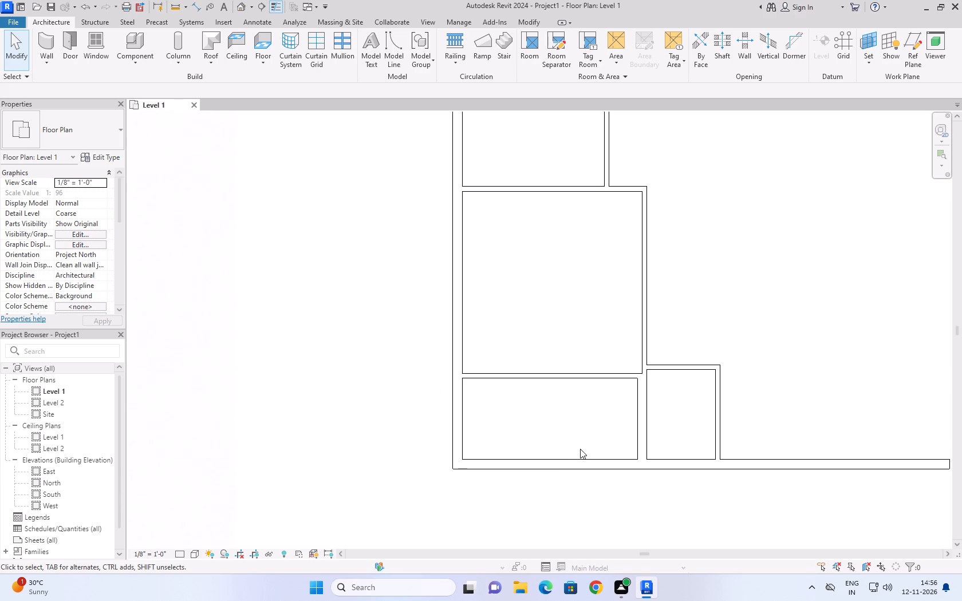
Examine the reference plan's south side, comparing its common toilet, utility and kitchen layout with the modelled walls.
{"action": "scroll", "coordinate": [580, 449], "scroll_direction": "up", "scroll_amount": 1}
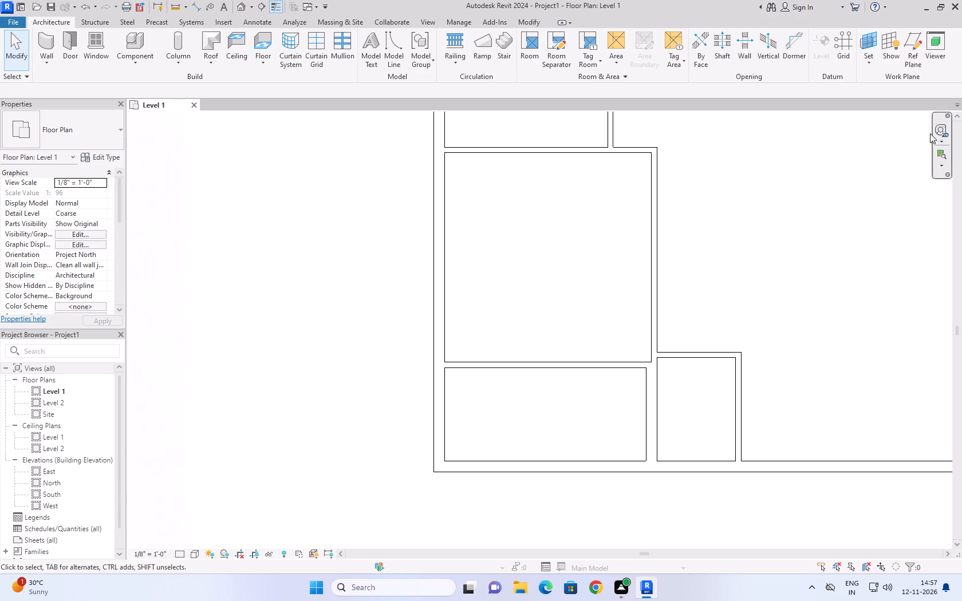
{"action": "scroll", "coordinate": [543, 323], "scroll_direction": "down", "scroll_amount": 2}
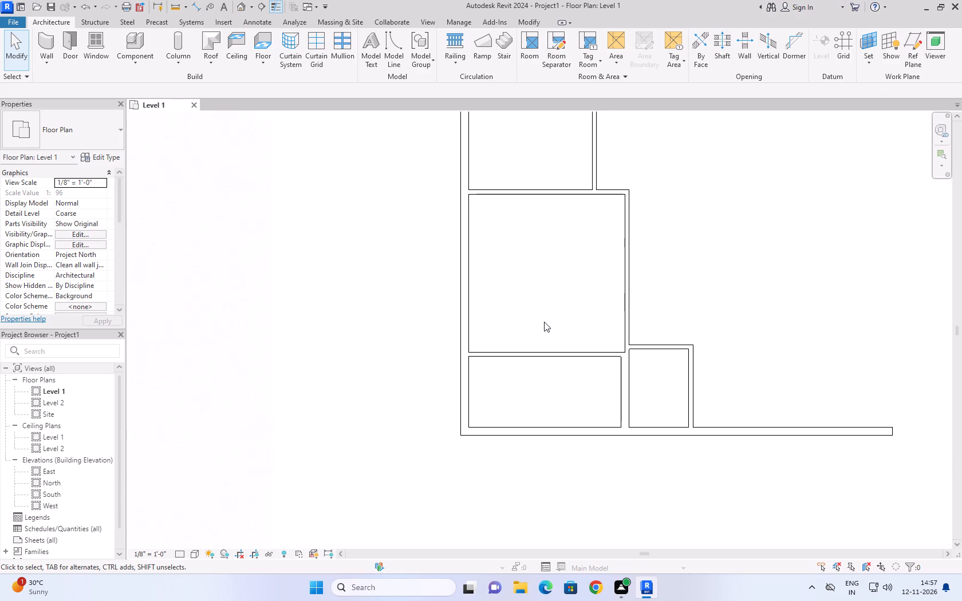
{"action": "scroll", "coordinate": [544, 322], "scroll_direction": "down", "scroll_amount": 6}
{"action": "scroll", "coordinate": [638, 363], "scroll_direction": "down", "scroll_amount": 2}
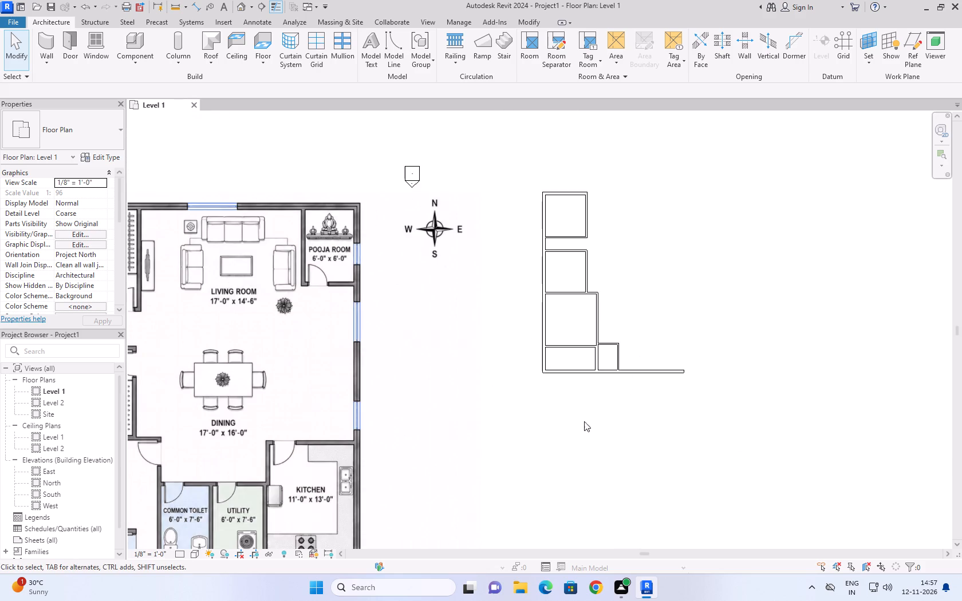
{"action": "scroll", "coordinate": [655, 323], "scroll_direction": "down", "scroll_amount": 2}
{"action": "scroll", "coordinate": [637, 378], "scroll_direction": "up", "scroll_amount": 2}
{"action": "scroll", "coordinate": [643, 371], "scroll_direction": "down", "scroll_amount": 2}
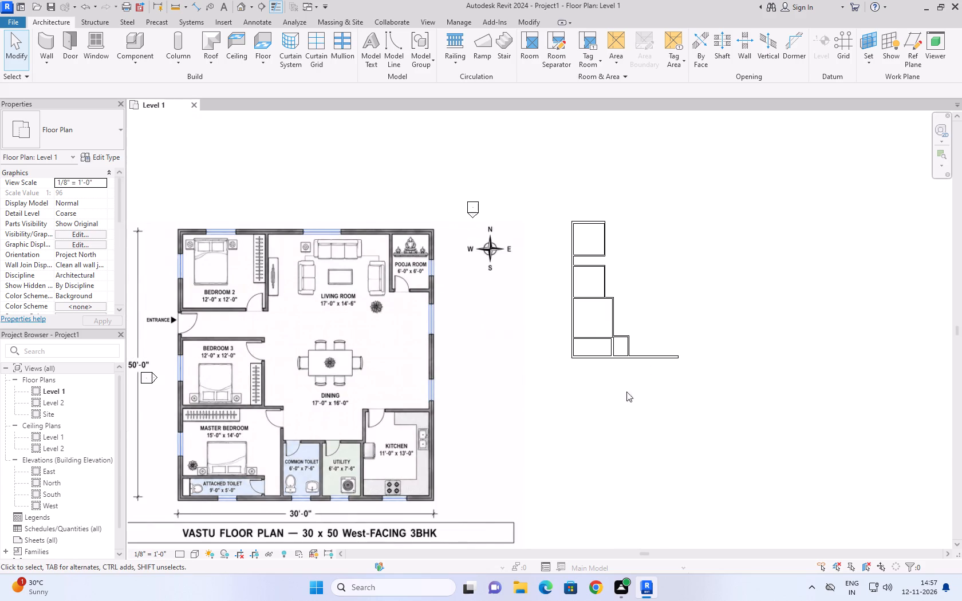
{"action": "scroll", "coordinate": [604, 399], "scroll_direction": "up", "scroll_amount": 4}
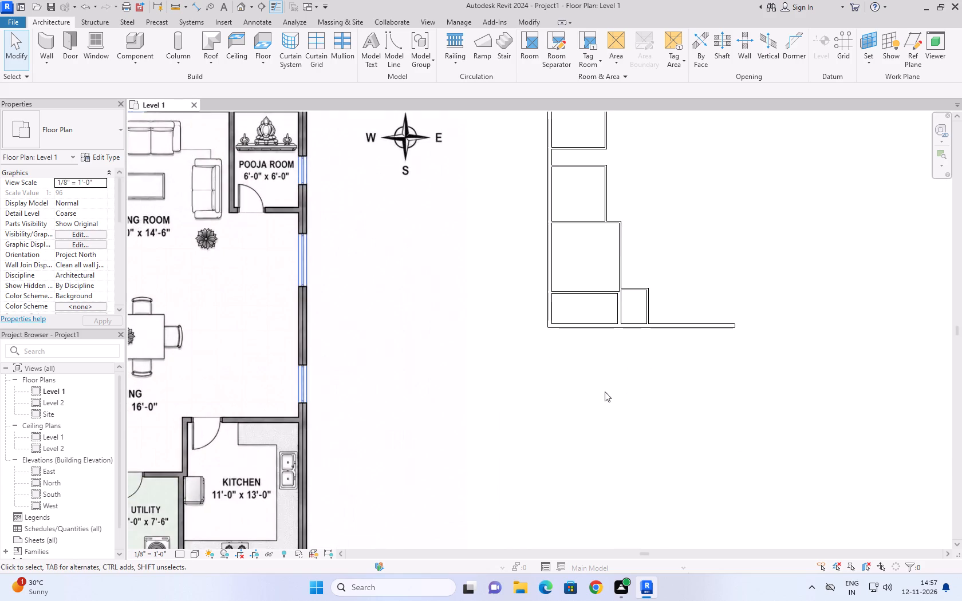
{"action": "scroll", "coordinate": [623, 366], "scroll_direction": "up", "scroll_amount": 2}
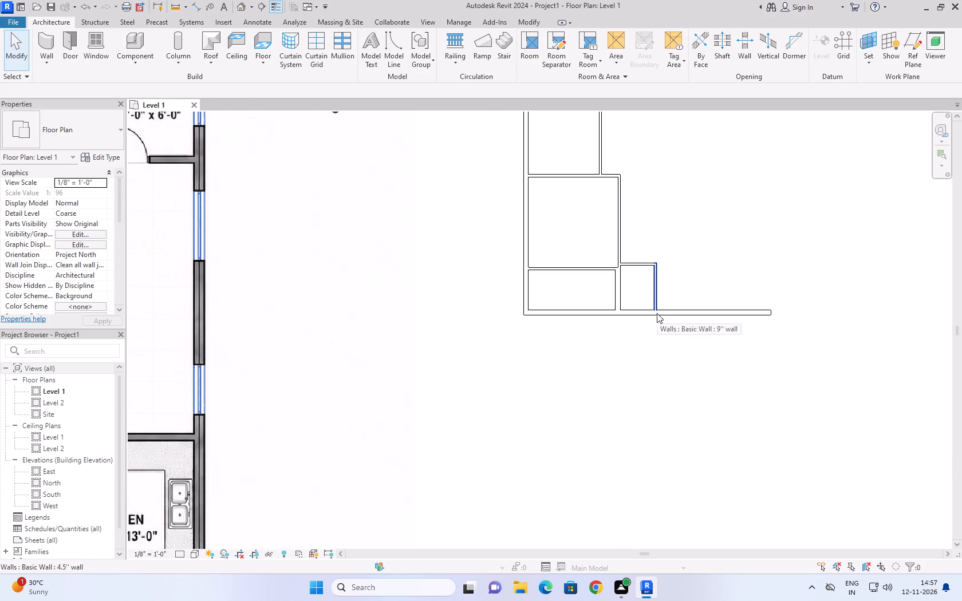
Draw the utility's east 4.5'' wall, starting 6' east of the common toilet's northeast corner and running south to the exterior wall.
{"action": "type", "text": "wa"}
{"action": "left_click", "coordinate": [96, 135]}
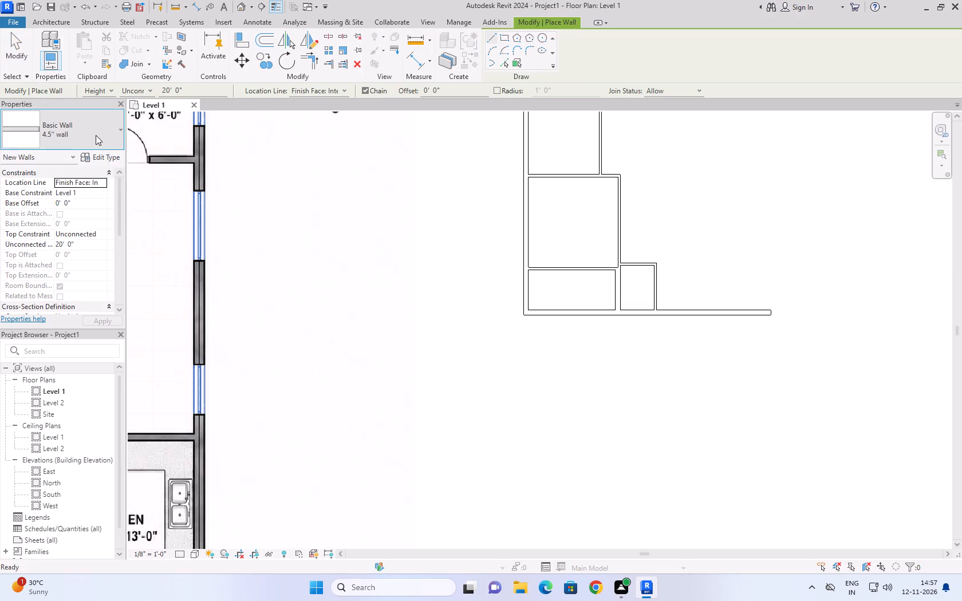
{"action": "left_click", "coordinate": [96, 135]}
{"action": "scroll", "coordinate": [669, 303], "scroll_direction": "up", "scroll_amount": 5}
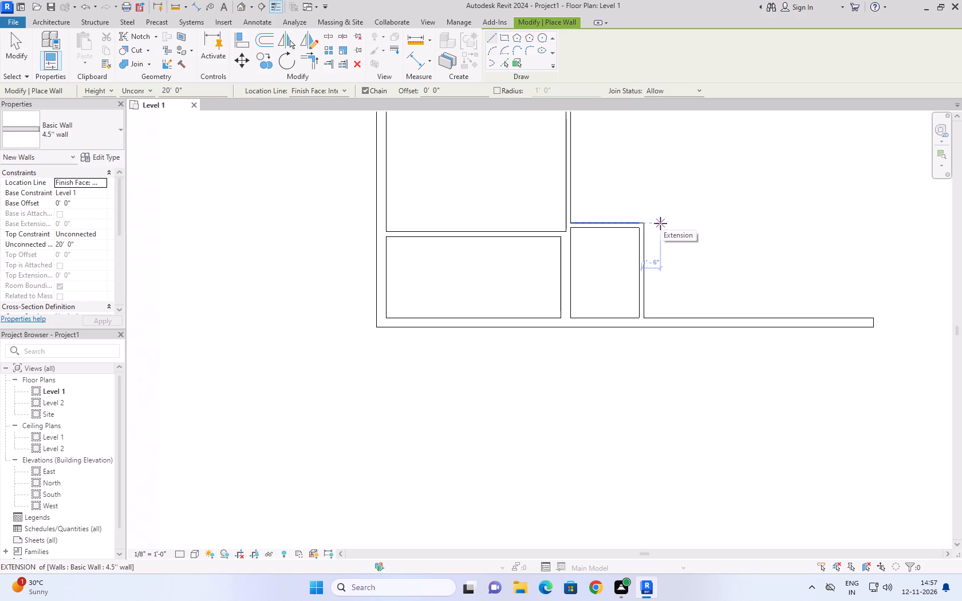
{"action": "scroll", "coordinate": [660, 223], "scroll_direction": "up", "scroll_amount": 2}
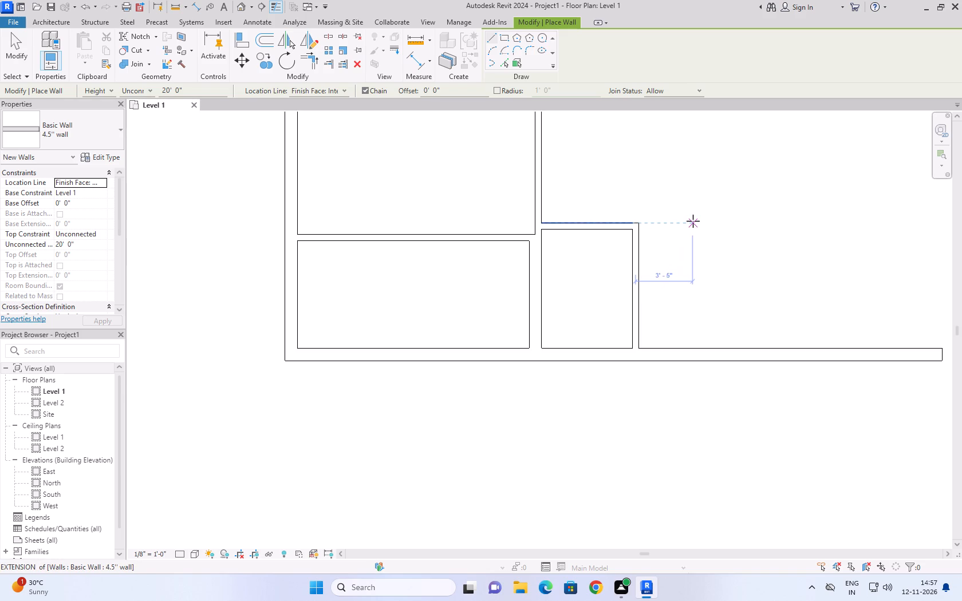
{"action": "type", "text": "6'"}
{"action": "key", "text": "Return"}
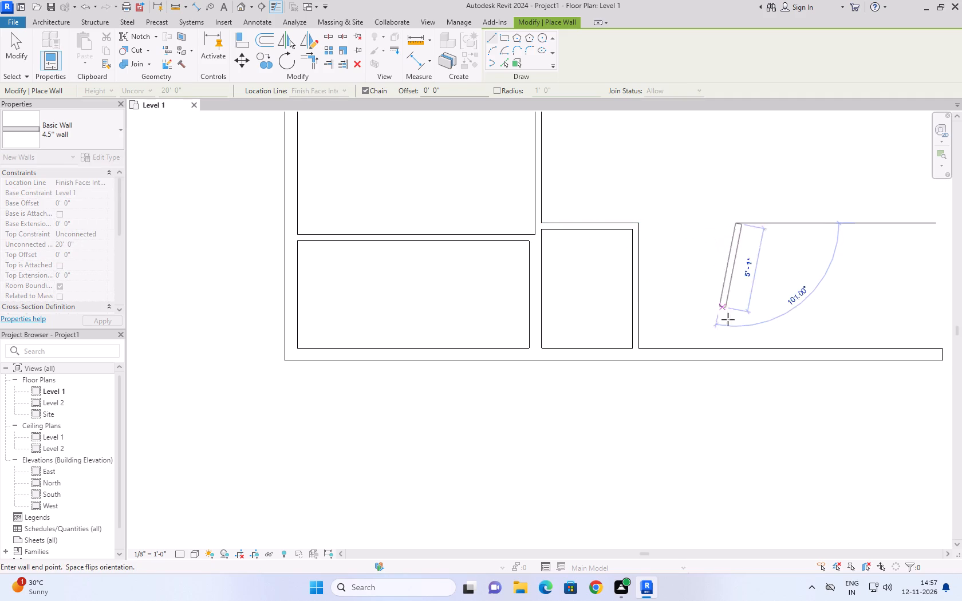
{"action": "scroll", "coordinate": [732, 327], "scroll_direction": "up", "scroll_amount": 1}
{"action": "left_click", "coordinate": [740, 359]}
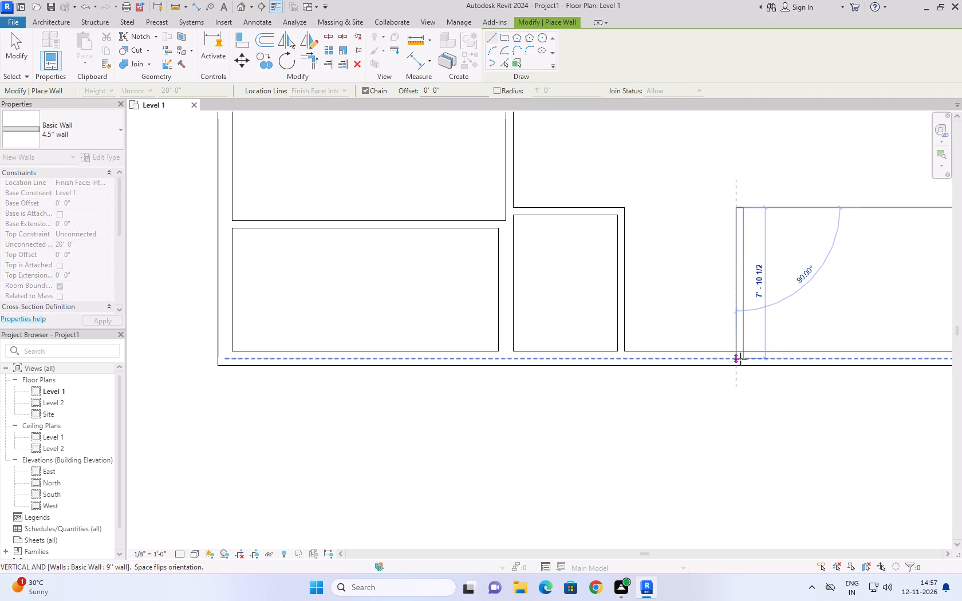
{"action": "key", "text": "Escape"}
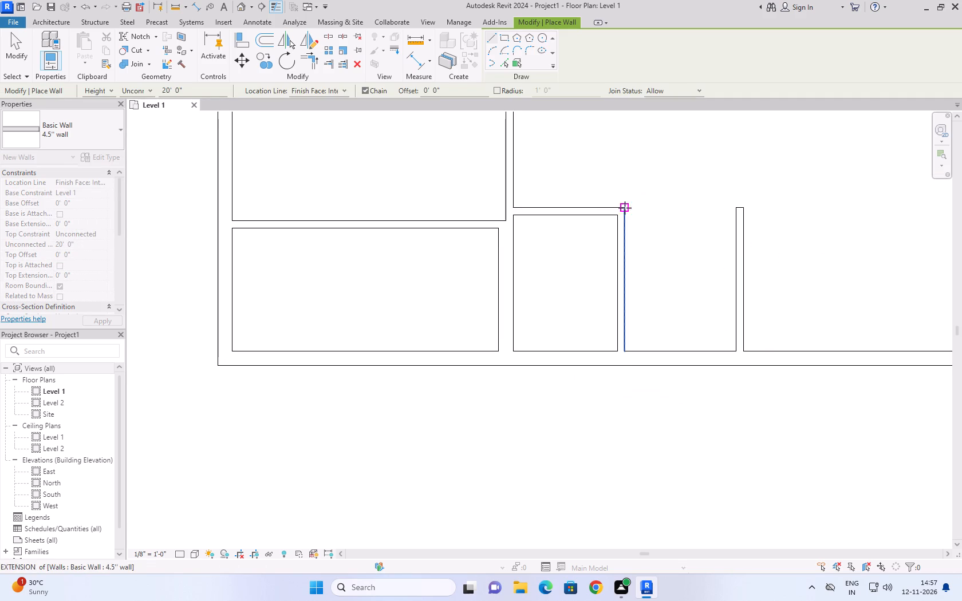
{"action": "key", "text": "Escape"}
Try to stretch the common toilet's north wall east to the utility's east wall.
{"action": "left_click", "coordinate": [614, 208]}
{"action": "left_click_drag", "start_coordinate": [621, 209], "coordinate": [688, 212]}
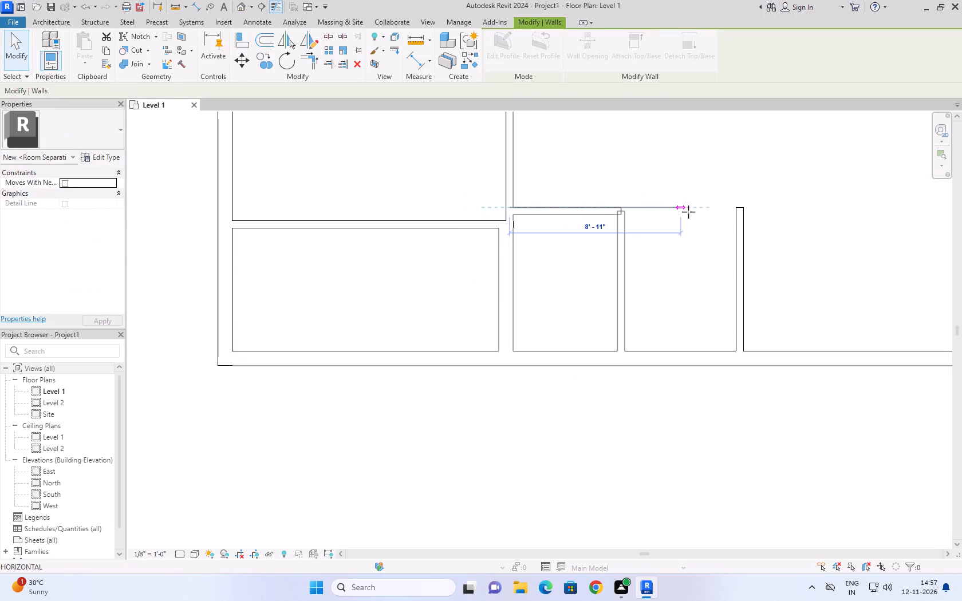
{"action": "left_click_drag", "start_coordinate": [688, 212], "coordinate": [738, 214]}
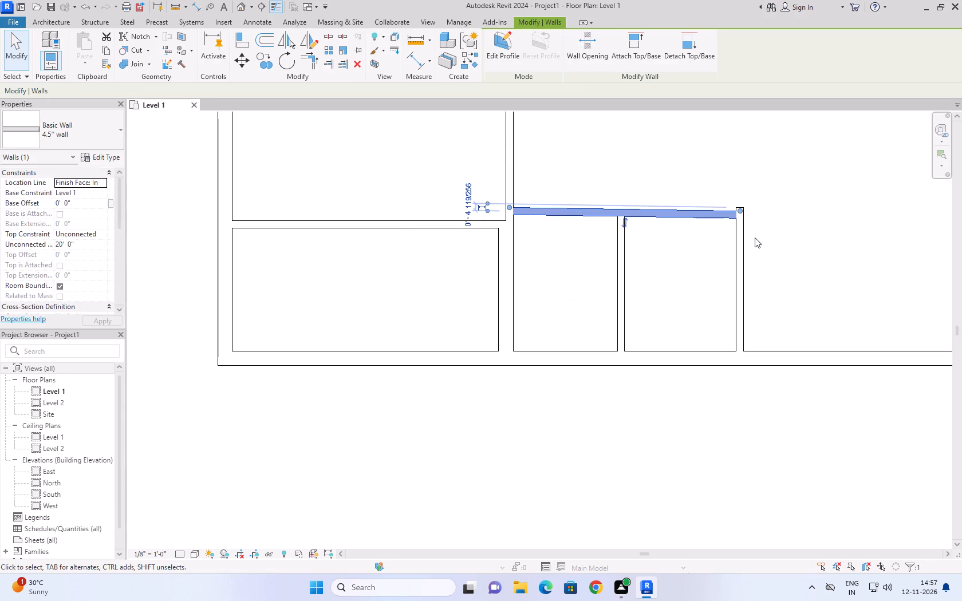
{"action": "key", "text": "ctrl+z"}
Extend the common toilet's north wall straight east to the north end of the utility's east wall, closing the utility.
{"action": "left_click", "coordinate": [616, 208]}
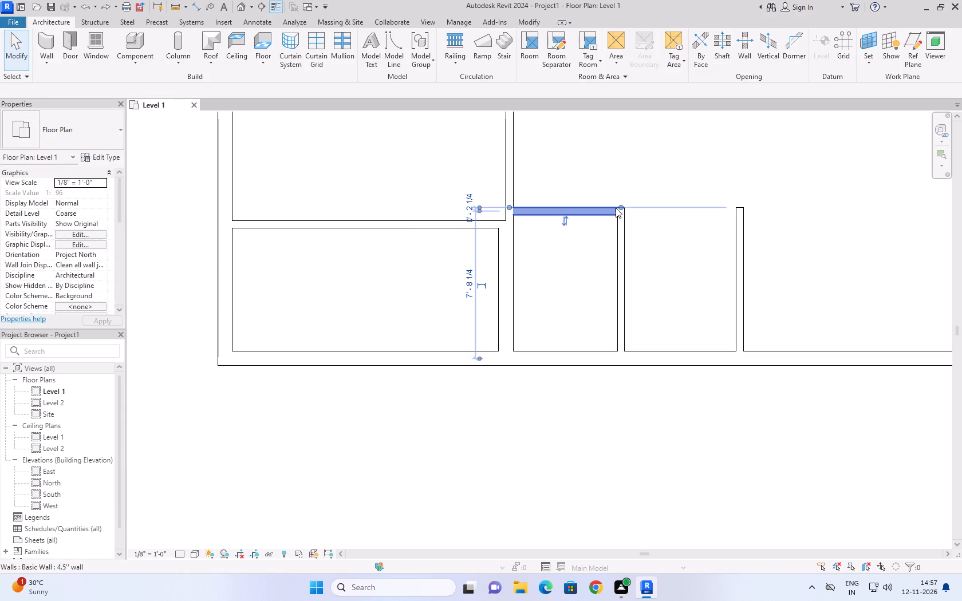
{"action": "left_click_drag", "start_coordinate": [621, 205], "coordinate": [735, 211]}
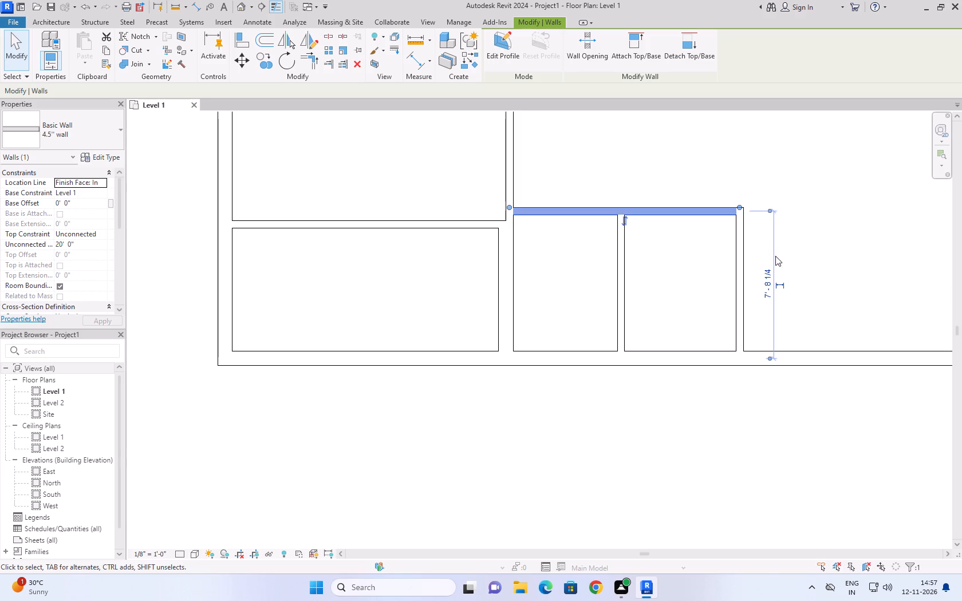
{"action": "left_click", "coordinate": [795, 239]}
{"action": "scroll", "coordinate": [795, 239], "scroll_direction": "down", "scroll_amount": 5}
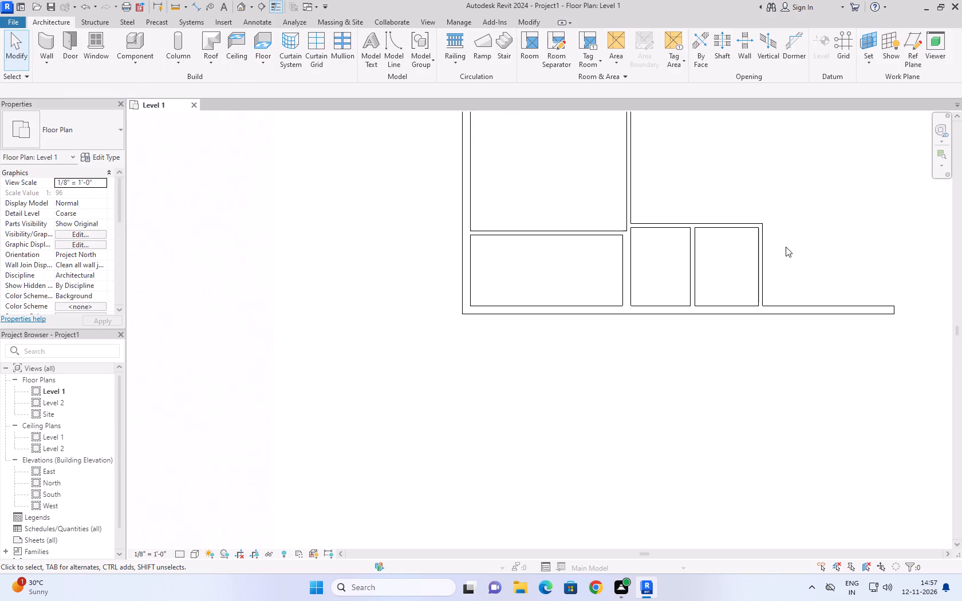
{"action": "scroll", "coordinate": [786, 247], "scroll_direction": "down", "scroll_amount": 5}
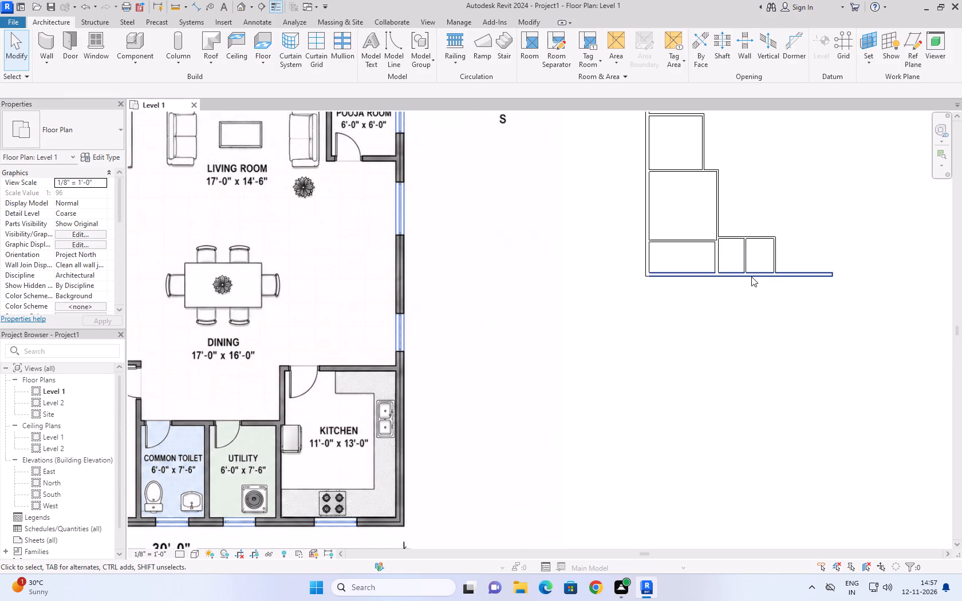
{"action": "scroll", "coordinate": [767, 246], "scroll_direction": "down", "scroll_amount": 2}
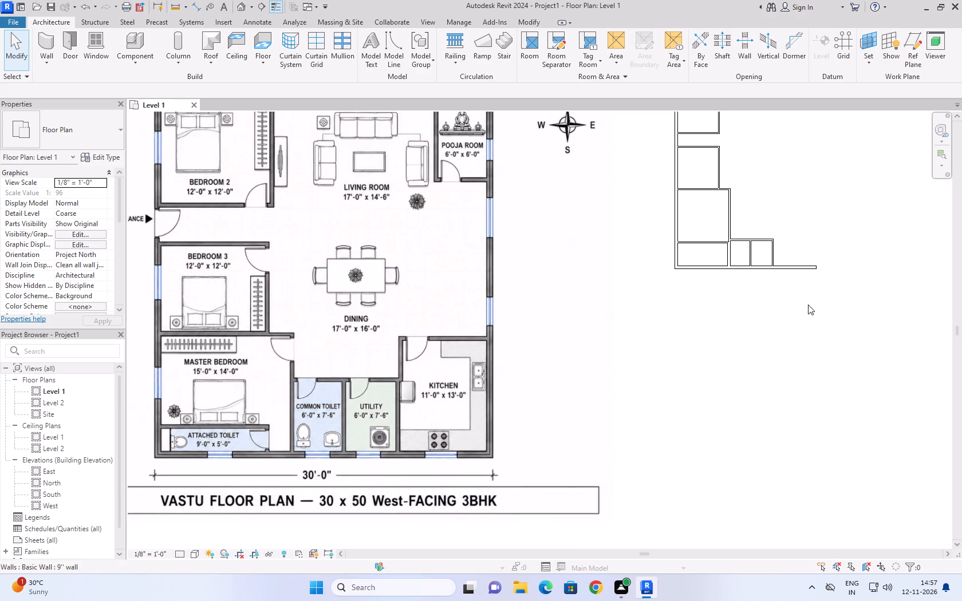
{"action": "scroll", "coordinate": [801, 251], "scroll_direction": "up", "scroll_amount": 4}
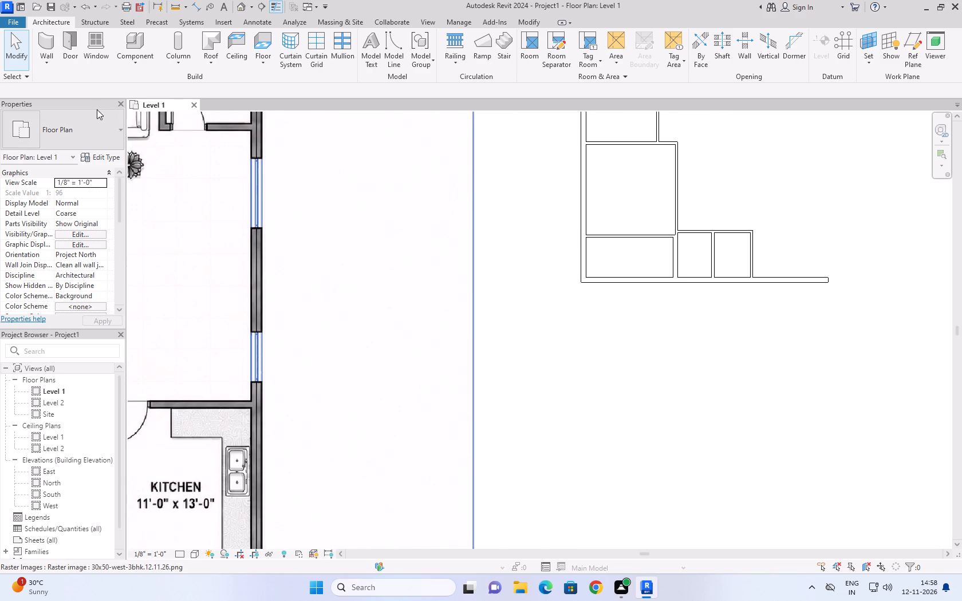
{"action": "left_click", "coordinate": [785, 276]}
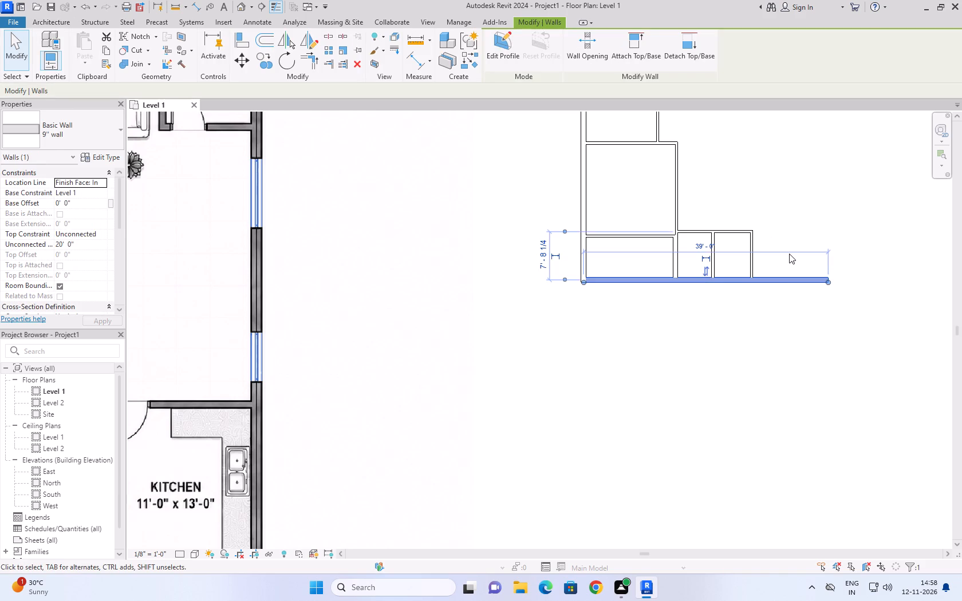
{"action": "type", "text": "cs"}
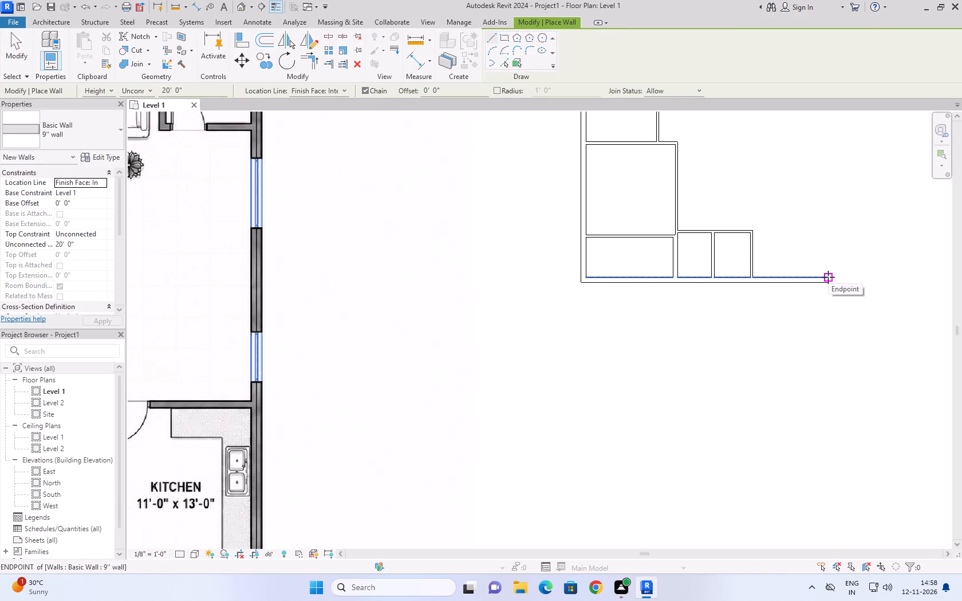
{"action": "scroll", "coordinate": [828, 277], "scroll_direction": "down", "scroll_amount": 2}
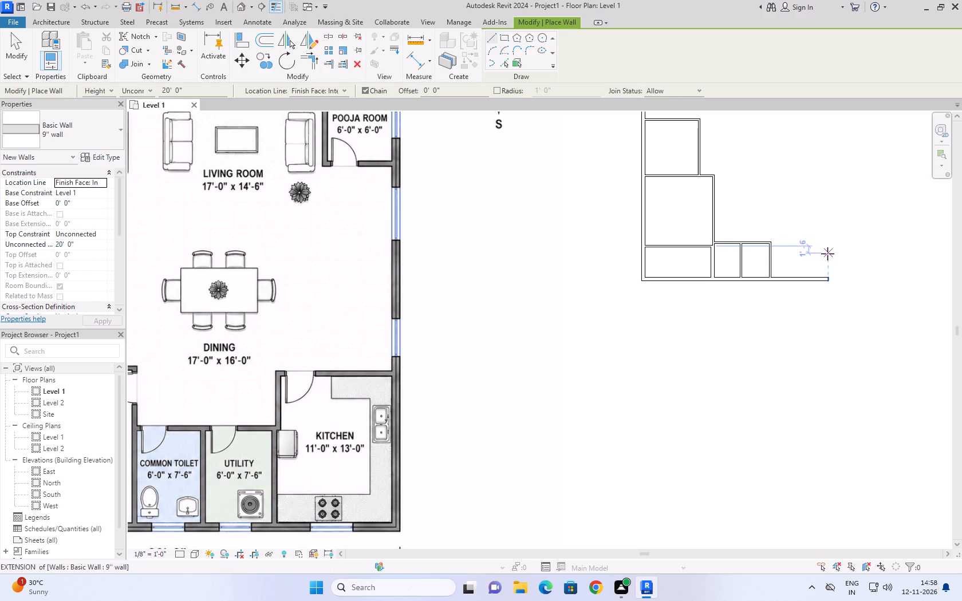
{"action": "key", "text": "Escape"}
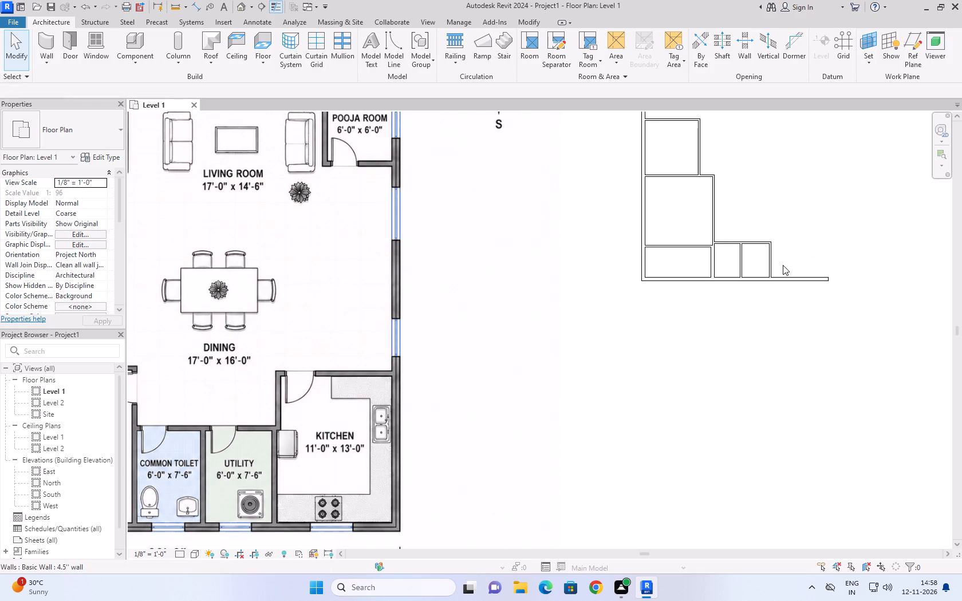
Check the south wall's span from the utility's east wall to its free east end against the reference kitchen, without placing a dimension.
{"action": "type", "text": "di"}
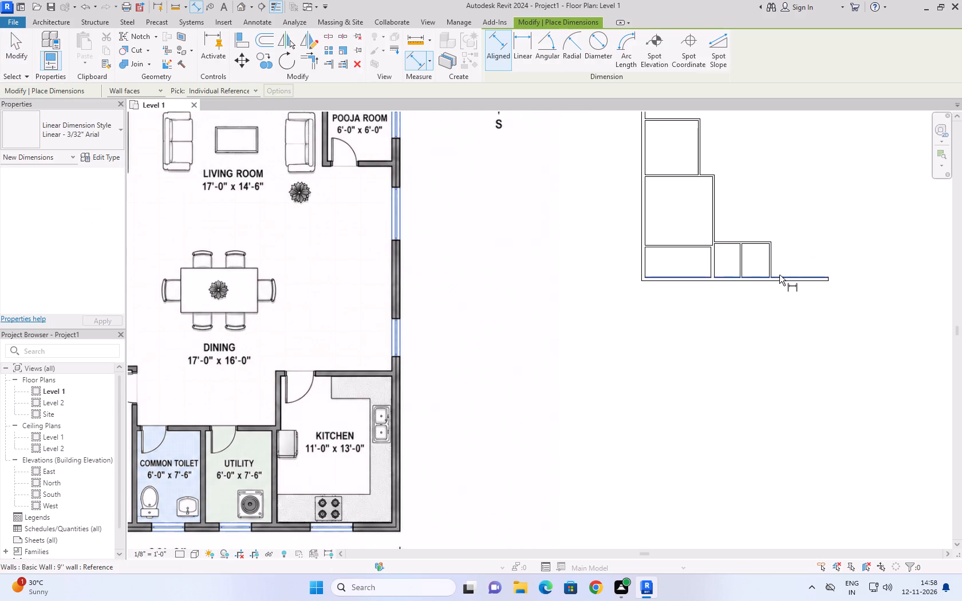
{"action": "scroll", "coordinate": [779, 275], "scroll_direction": "up", "scroll_amount": 6}
{"action": "left_click", "coordinate": [763, 274]}
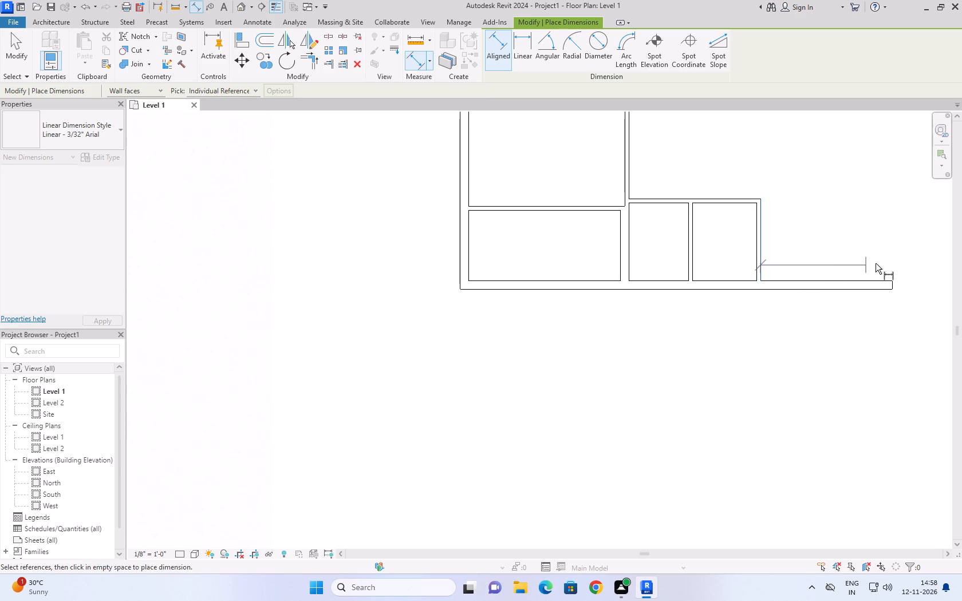
{"action": "left_click", "coordinate": [892, 283]}
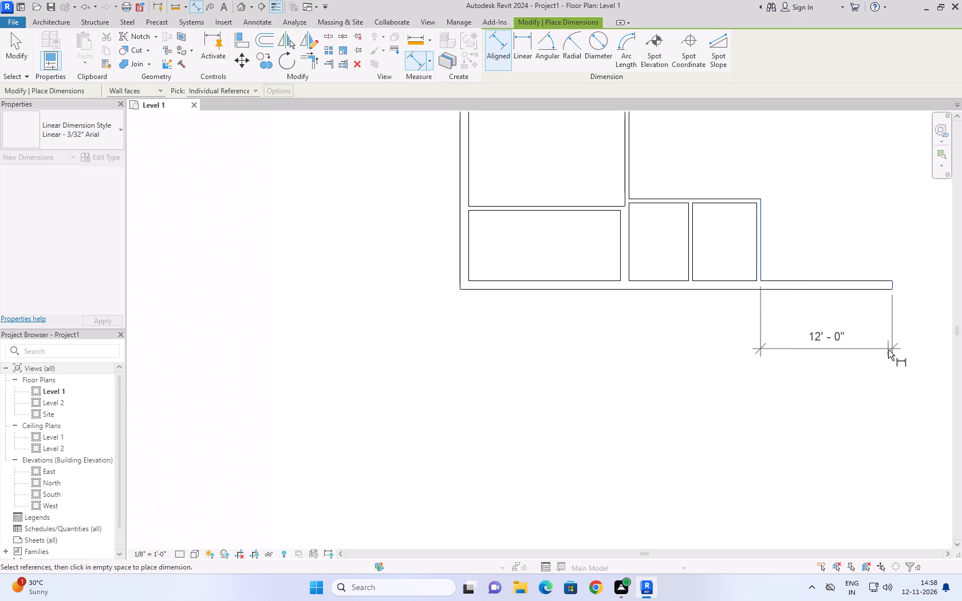
{"action": "key", "text": "Escape"}
{"action": "scroll", "coordinate": [888, 342], "scroll_direction": "down", "scroll_amount": 2}
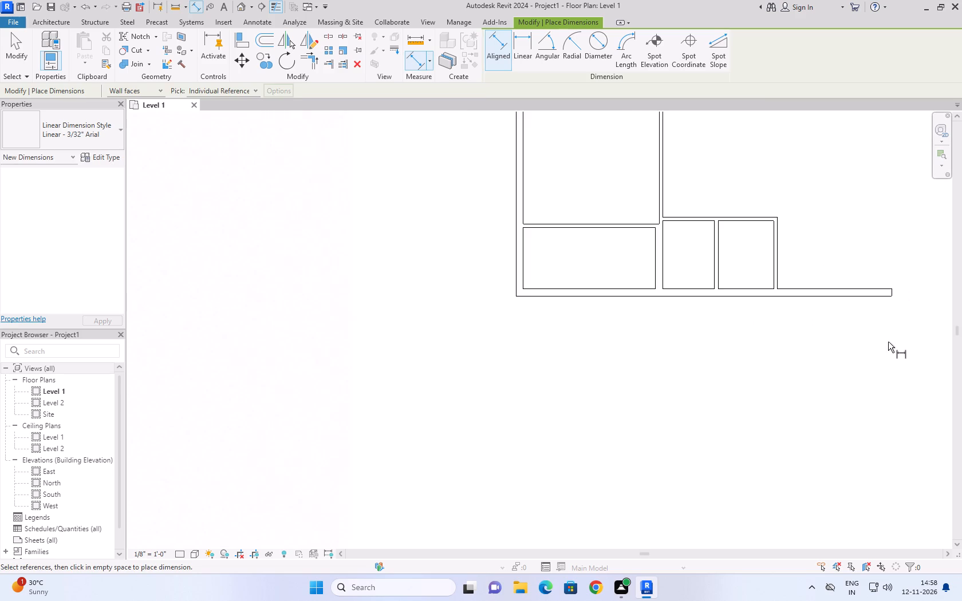
{"action": "scroll", "coordinate": [888, 342], "scroll_direction": "down", "scroll_amount": 5}
{"action": "middle_click_drag", "start_coordinate": [830, 370], "coordinate": [664, 295]}
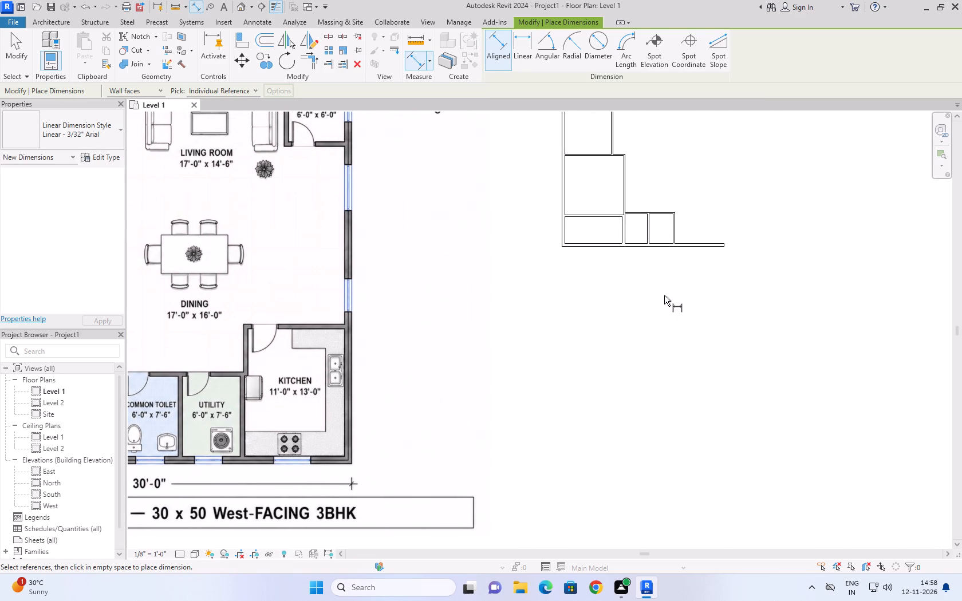
Draw the east 9'' exterior wall from the south wall's east end 49'-3" north, level with bedroom 2's north wall.
{"action": "scroll", "coordinate": [683, 240], "scroll_direction": "up", "scroll_amount": 2}
{"action": "key", "text": "Escape"}
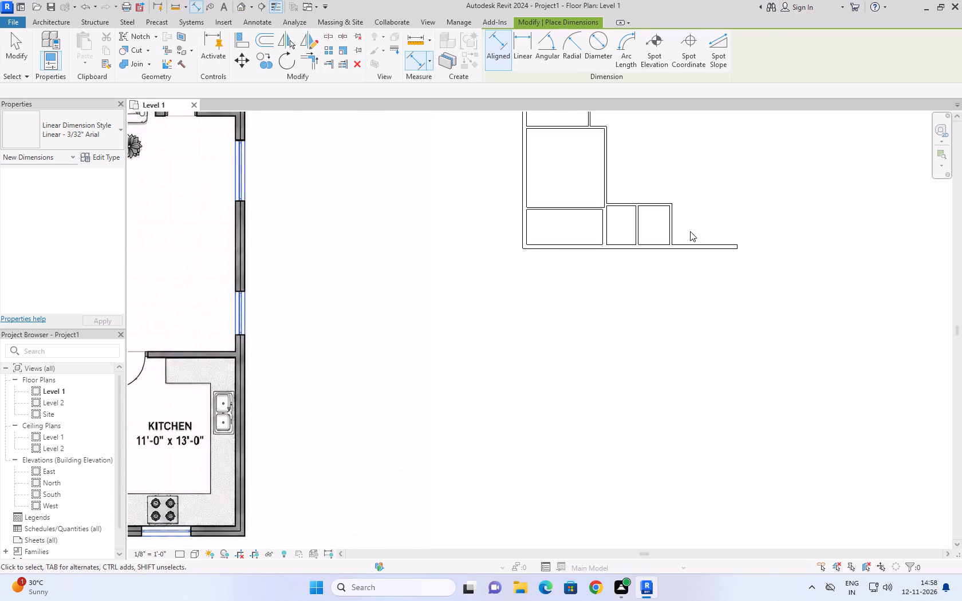
{"action": "key", "text": "Escape"}
{"action": "left_click", "coordinate": [692, 243]}
{"action": "type", "text": "cs"}
{"action": "scroll", "coordinate": [667, 305], "scroll_direction": "down", "scroll_amount": 6}
{"action": "middle_click_drag", "start_coordinate": [637, 371], "coordinate": [636, 382]}
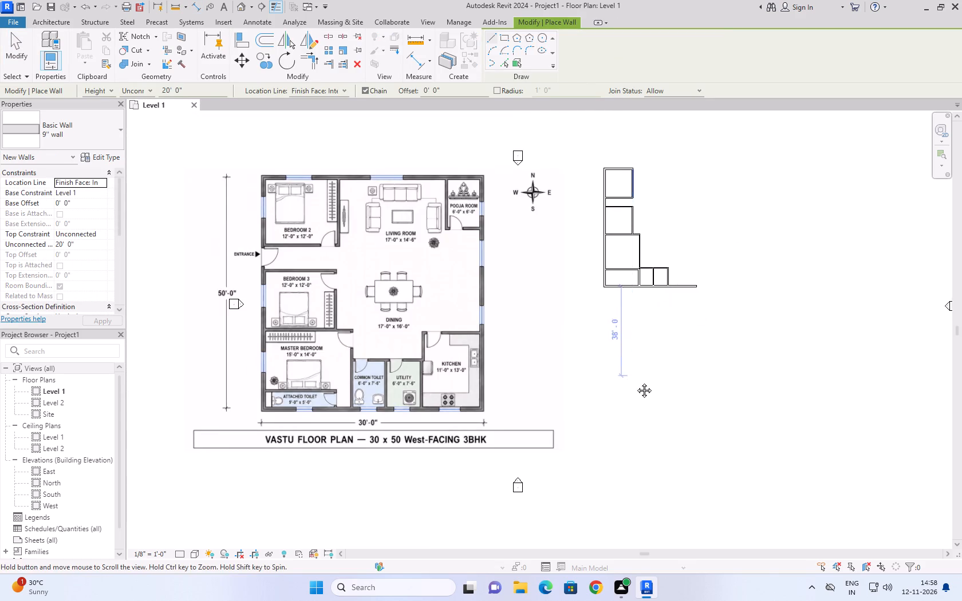
{"action": "scroll", "coordinate": [636, 378], "scroll_direction": "down", "scroll_amount": 1}
{"action": "middle_click_drag", "start_coordinate": [636, 382], "coordinate": [578, 457]}
{"action": "scroll", "coordinate": [630, 394], "scroll_direction": "up", "scroll_amount": 3}
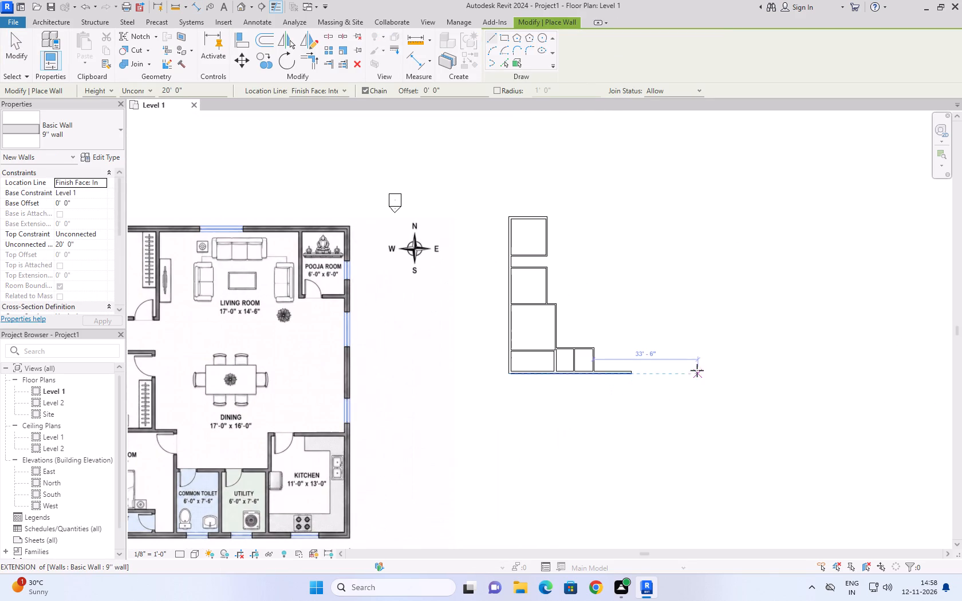
{"action": "scroll", "coordinate": [622, 367], "scroll_direction": "up", "scroll_amount": 2}
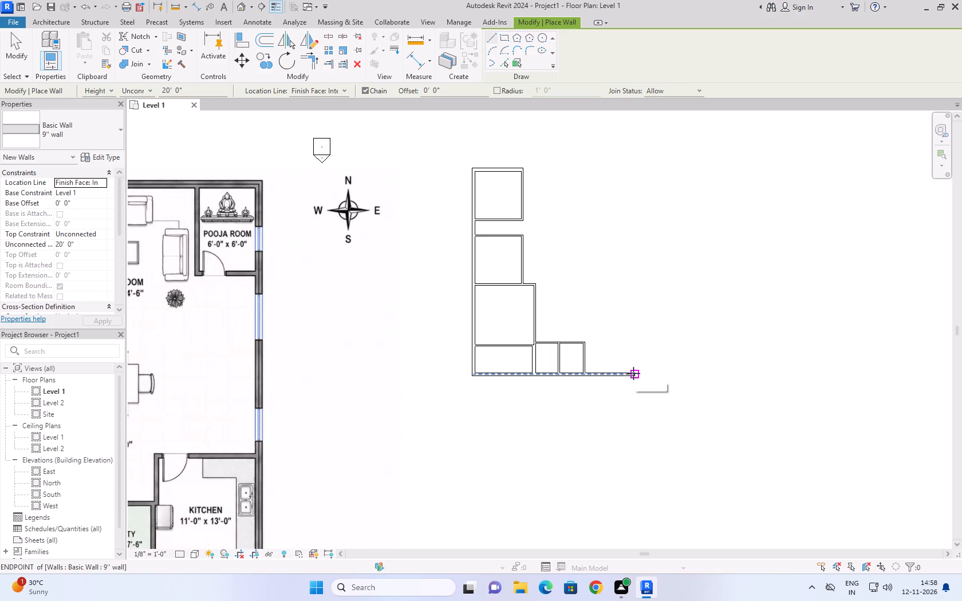
{"action": "left_click", "coordinate": [634, 372]}
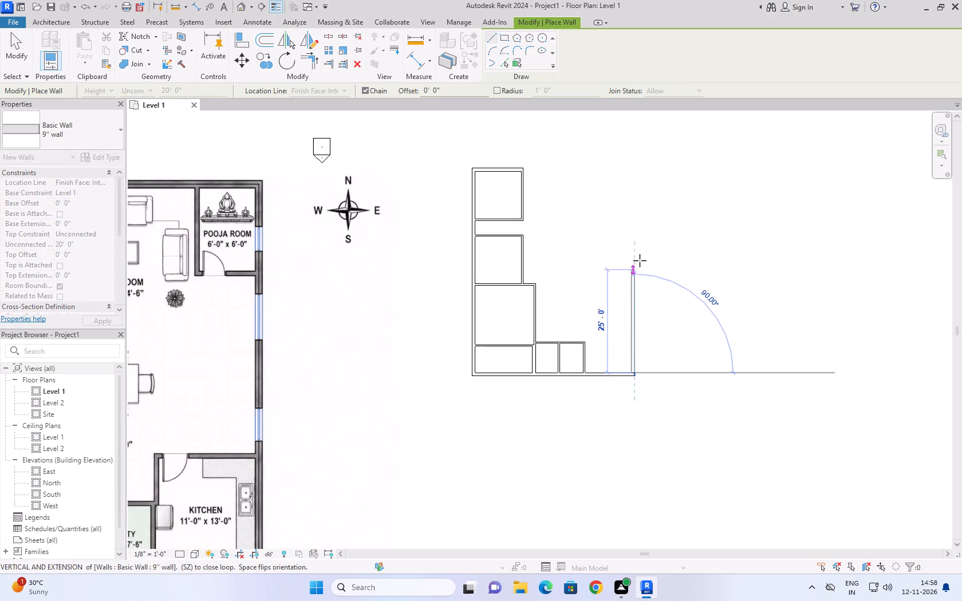
{"action": "middle_click_drag", "start_coordinate": [635, 197], "coordinate": [635, 226]}
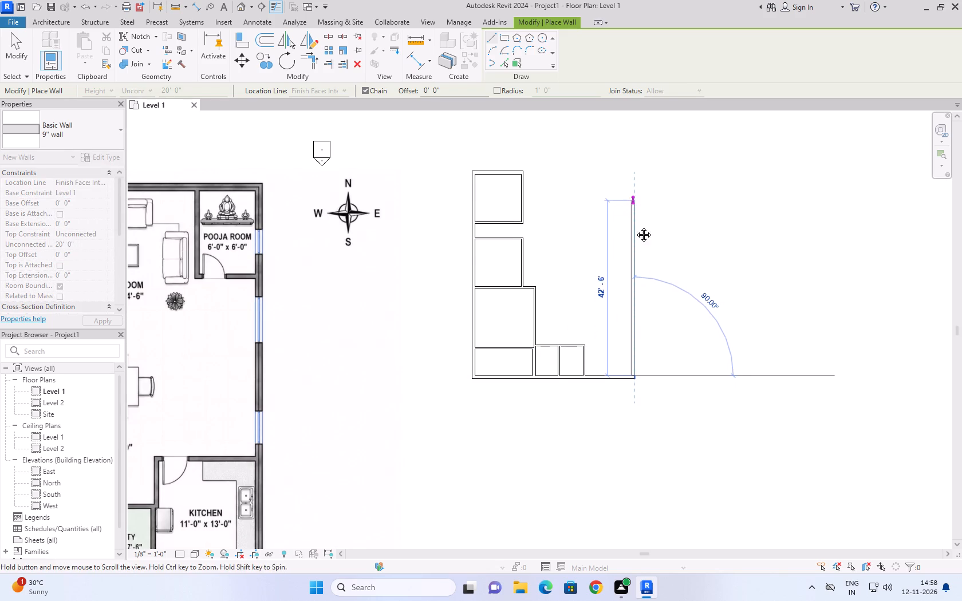
{"action": "middle_click_drag", "start_coordinate": [635, 226], "coordinate": [632, 280]}
{"action": "scroll", "coordinate": [632, 251], "scroll_direction": "up", "scroll_amount": 2}
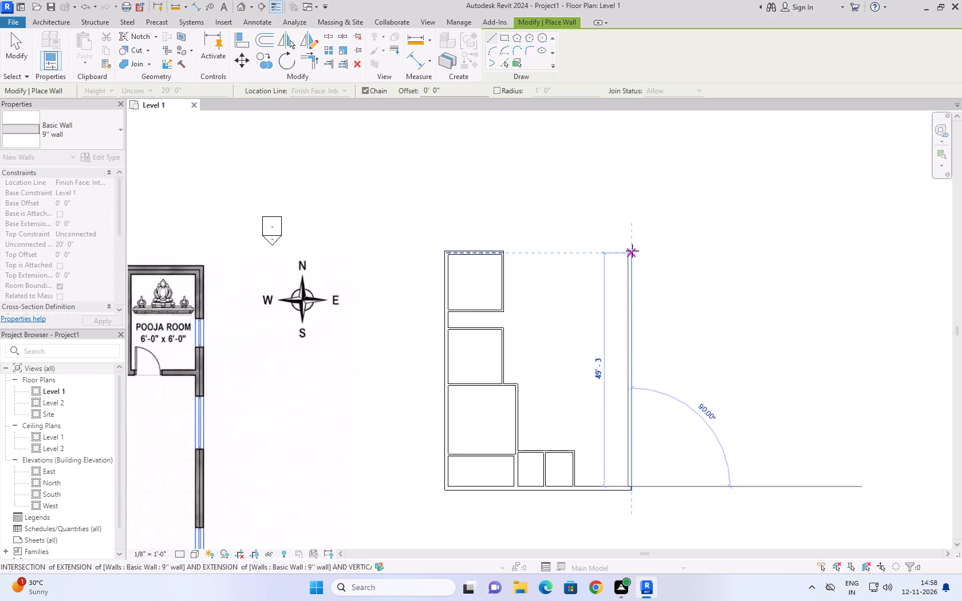
{"action": "scroll", "coordinate": [632, 251], "scroll_direction": "up", "scroll_amount": 1}
{"action": "scroll", "coordinate": [656, 228], "scroll_direction": "down", "scroll_amount": 6}
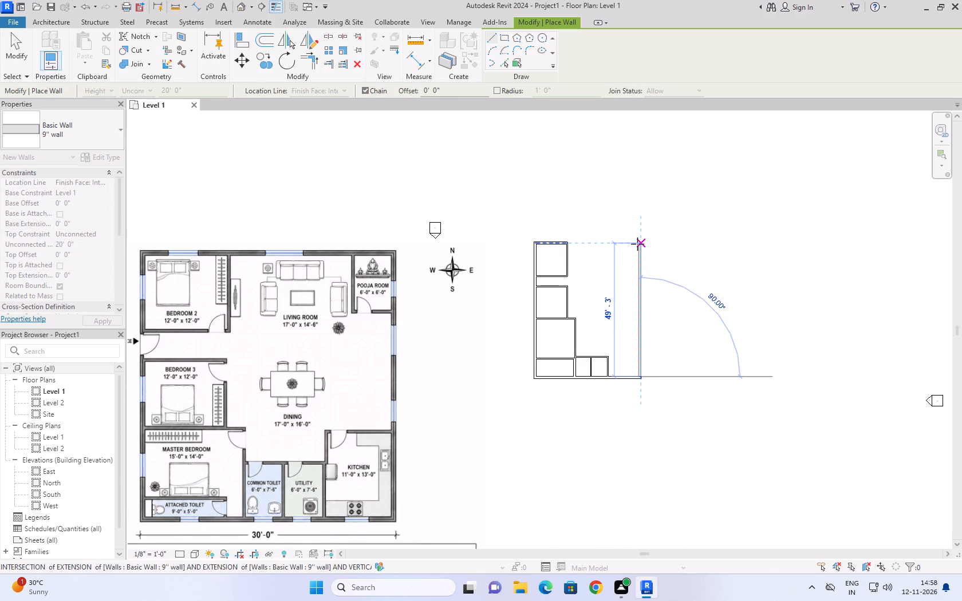
{"action": "left_click", "coordinate": [637, 244]}
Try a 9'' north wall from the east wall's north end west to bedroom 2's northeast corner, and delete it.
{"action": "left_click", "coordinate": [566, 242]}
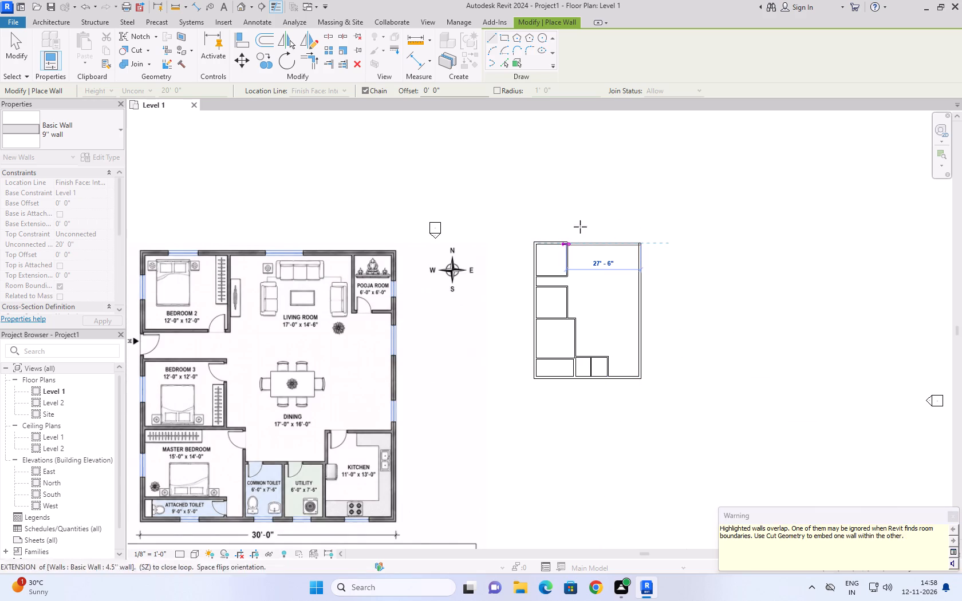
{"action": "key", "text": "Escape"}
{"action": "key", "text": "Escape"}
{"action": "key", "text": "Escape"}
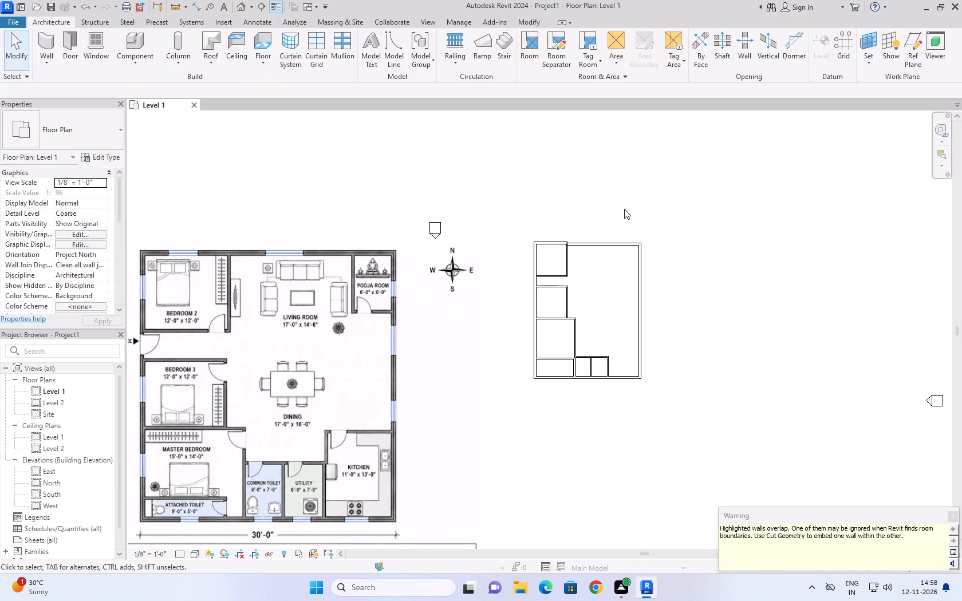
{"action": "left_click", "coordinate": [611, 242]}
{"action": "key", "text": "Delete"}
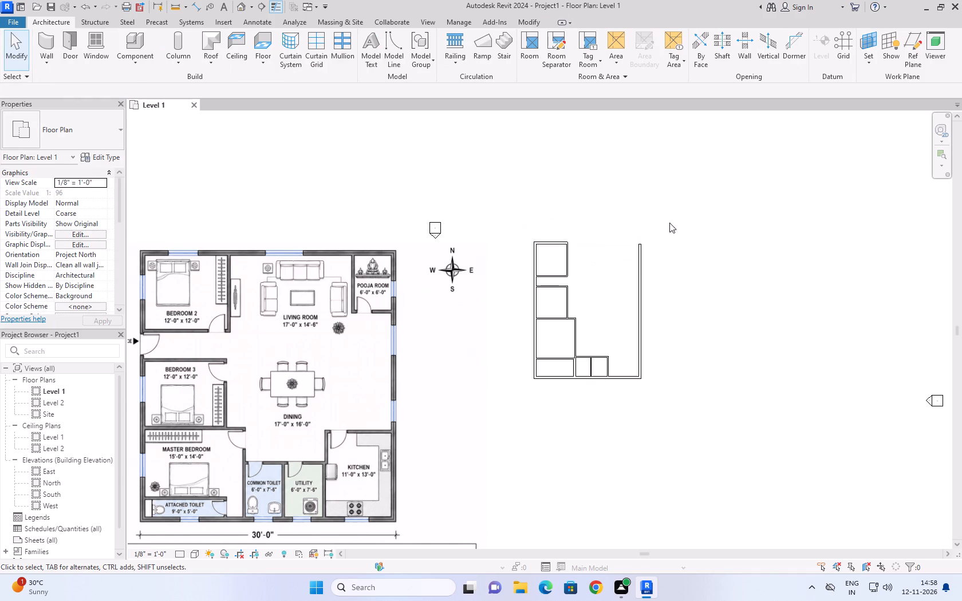
Extend bedroom 2's 9'' north wall straight east to the east exterior wall's north end, closing the outer shell.
{"action": "left_click", "coordinate": [559, 242]}
{"action": "scroll", "coordinate": [568, 232], "scroll_direction": "up", "scroll_amount": 7}
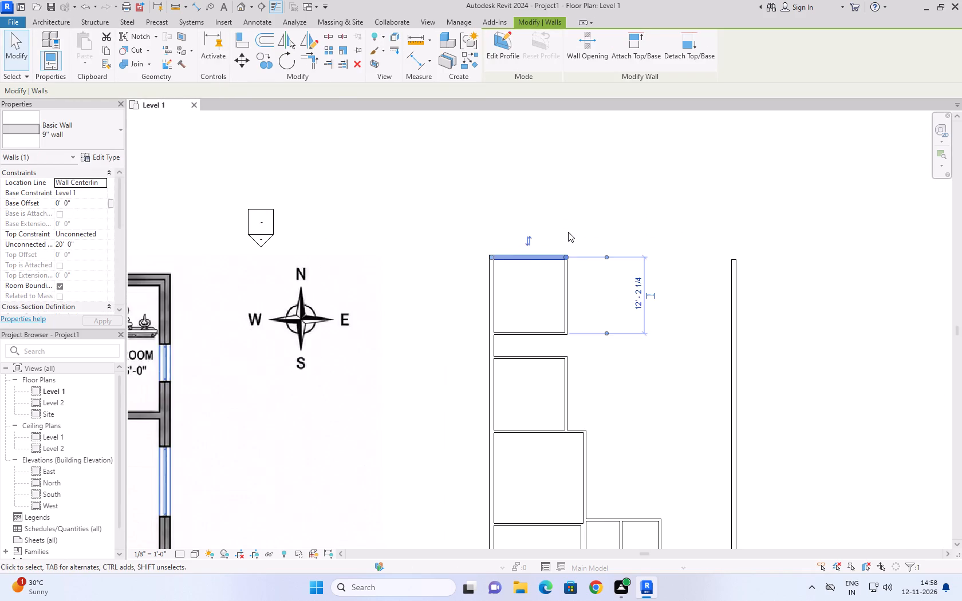
{"action": "scroll", "coordinate": [568, 232], "scroll_direction": "up", "scroll_amount": 4}
{"action": "left_click", "coordinate": [562, 282]}
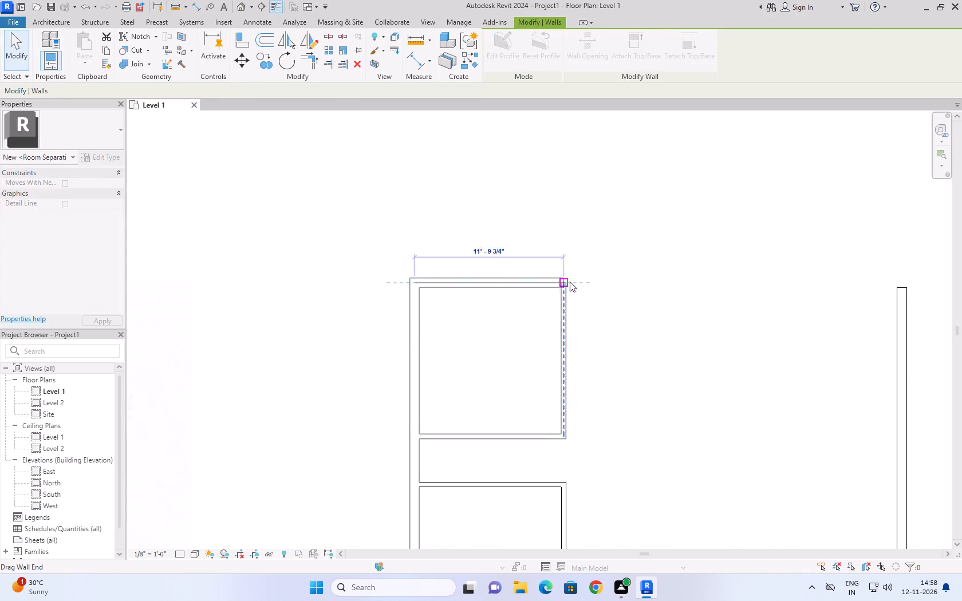
{"action": "key", "text": "Escape"}
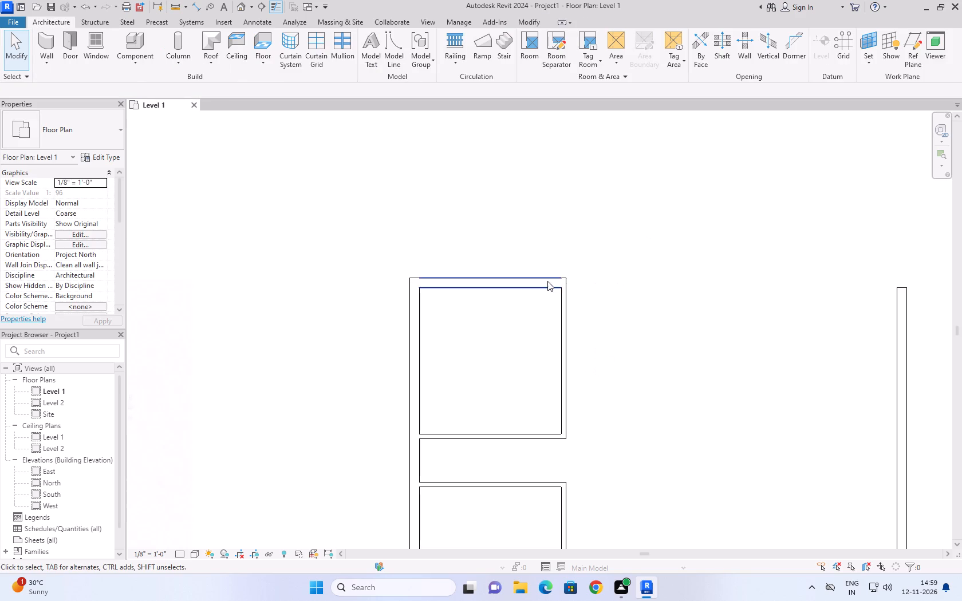
{"action": "left_click", "coordinate": [547, 281]}
{"action": "left_click_drag", "start_coordinate": [562, 282], "coordinate": [788, 272]}
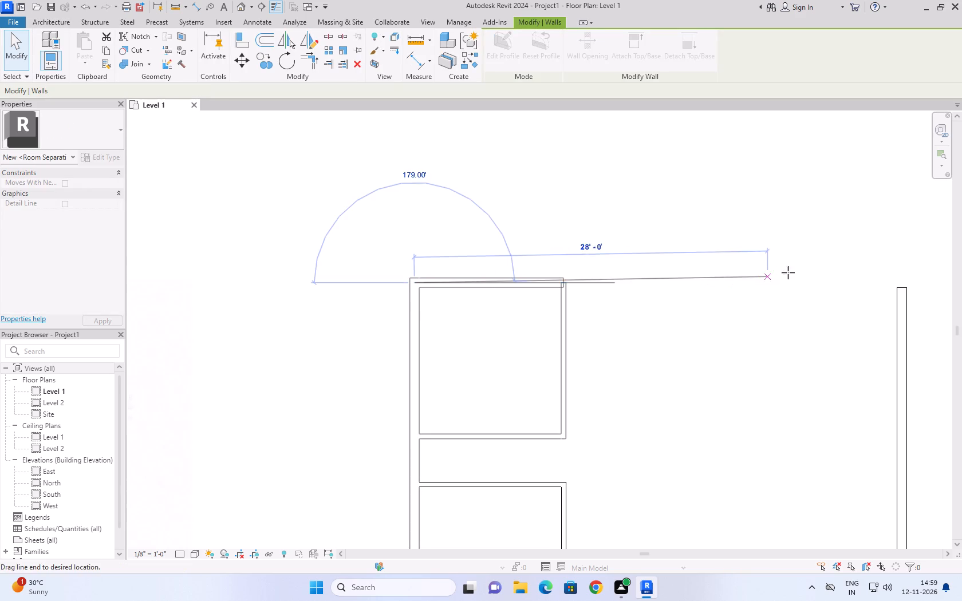
{"action": "left_click_drag", "start_coordinate": [788, 272], "coordinate": [904, 276]}
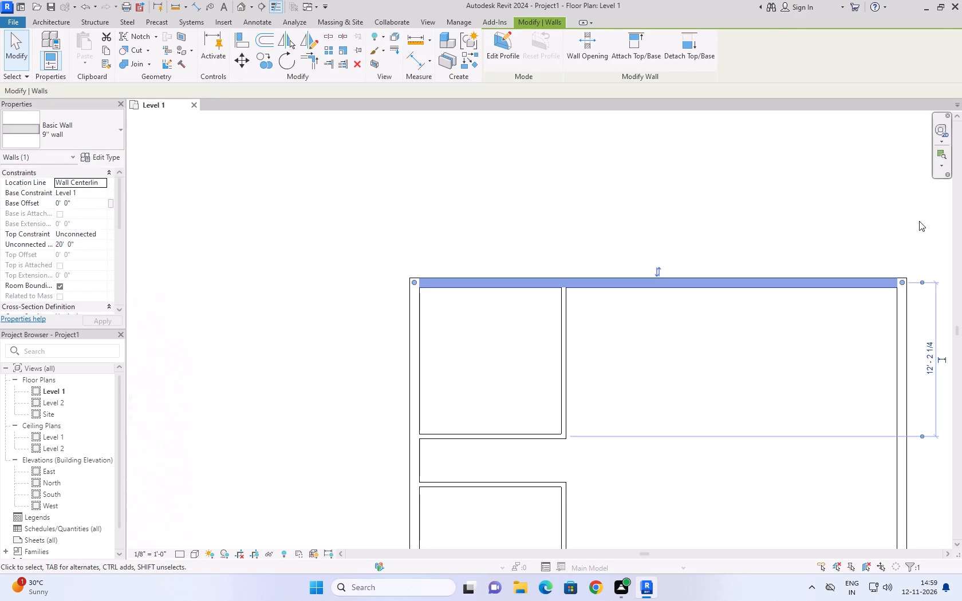
{"action": "key", "text": "Escape"}
Stretch the utility's east 4.5'' wall north past the utility's north wall to an 11' length, forming the kitchen's west wall.
{"action": "scroll", "coordinate": [847, 201], "scroll_direction": "down", "scroll_amount": 10}
{"action": "middle_click_drag", "start_coordinate": [897, 255], "coordinate": [661, 226]}
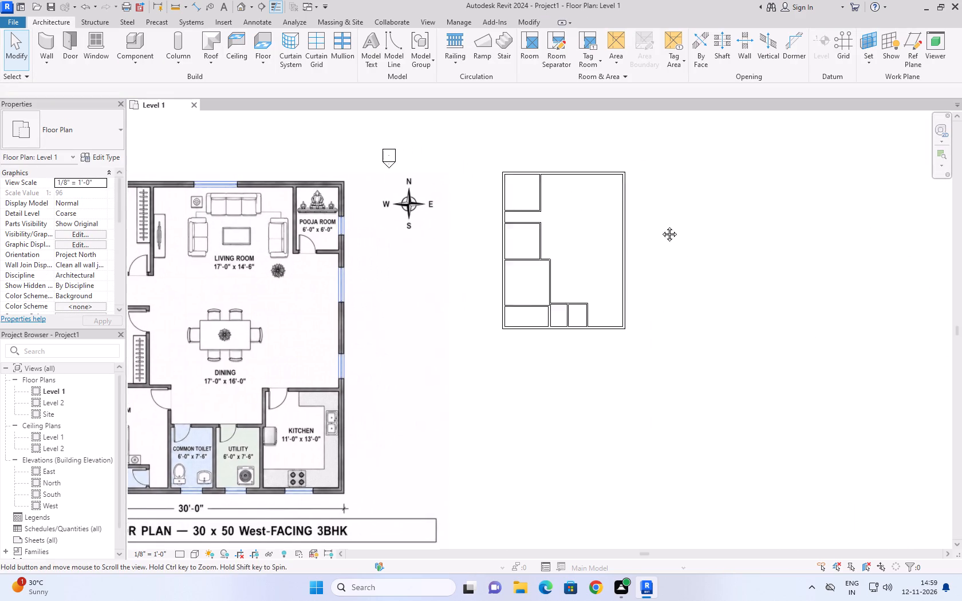
{"action": "middle_click_drag", "start_coordinate": [661, 226], "coordinate": [660, 227]}
{"action": "scroll", "coordinate": [558, 258], "scroll_direction": "up", "scroll_amount": 3}
{"action": "scroll", "coordinate": [605, 212], "scroll_direction": "down", "scroll_amount": 3}
{"action": "scroll", "coordinate": [546, 226], "scroll_direction": "up", "scroll_amount": 1}
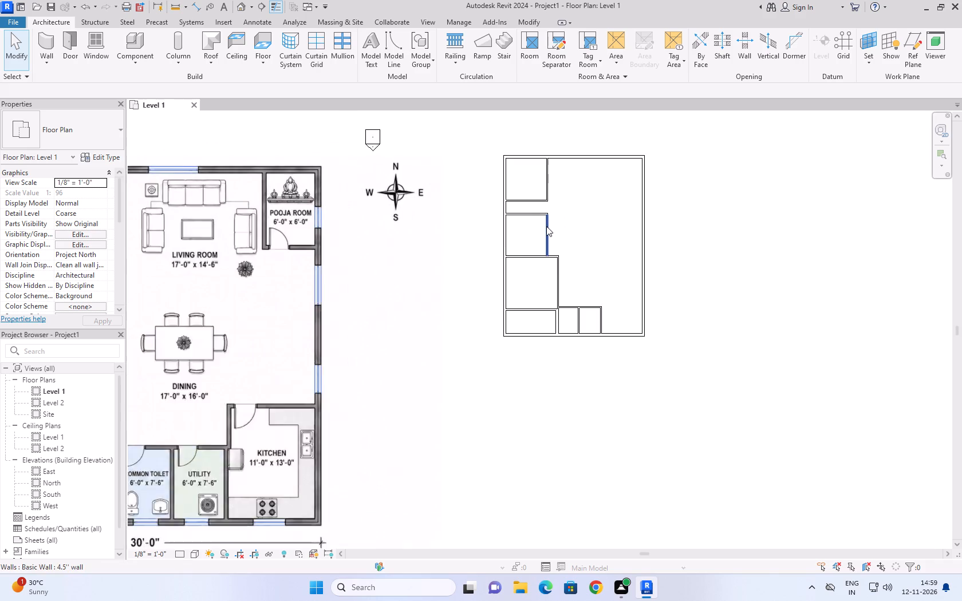
{"action": "scroll", "coordinate": [546, 226], "scroll_direction": "up", "scroll_amount": 1}
{"action": "scroll", "coordinate": [554, 220], "scroll_direction": "down", "scroll_amount": 3}
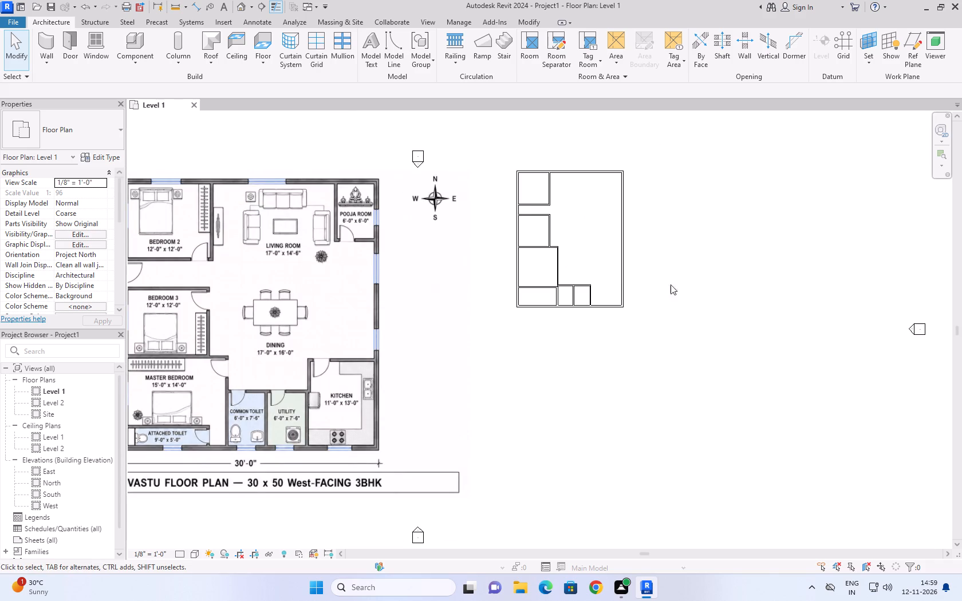
{"action": "scroll", "coordinate": [565, 212], "scroll_direction": "down", "scroll_amount": 2}
{"action": "scroll", "coordinate": [292, 408], "scroll_direction": "up", "scroll_amount": 3}
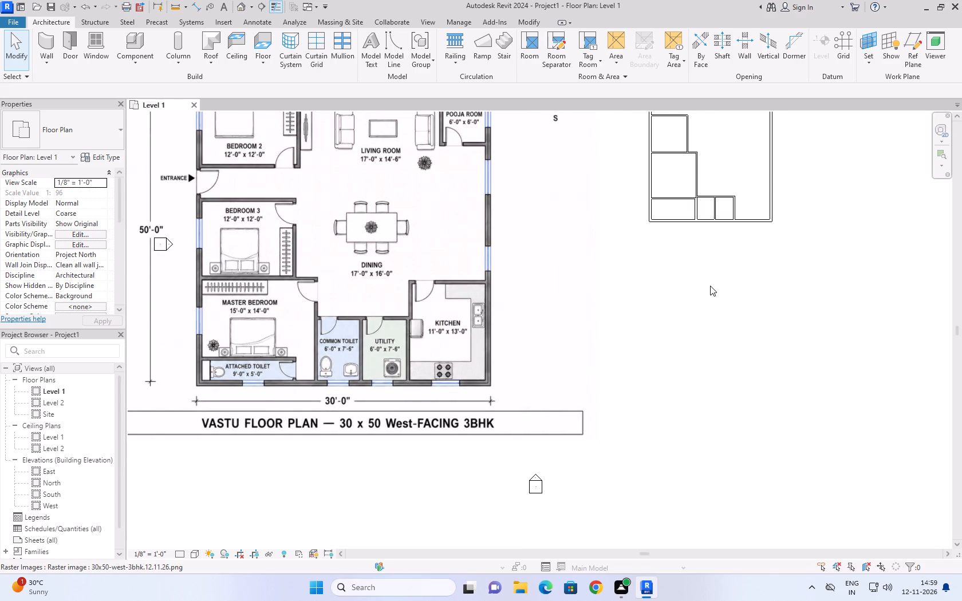
{"action": "scroll", "coordinate": [710, 286], "scroll_direction": "up", "scroll_amount": 1}
{"action": "middle_click_drag", "start_coordinate": [710, 286], "coordinate": [650, 335]}
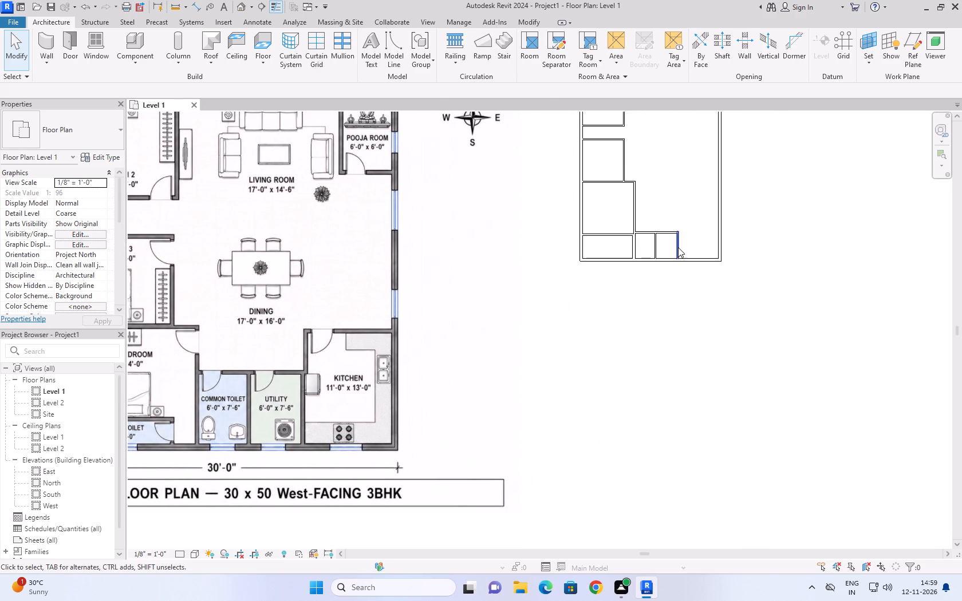
{"action": "left_click", "coordinate": [678, 247]}
{"action": "left_click_drag", "start_coordinate": [676, 232], "coordinate": [673, 220]}
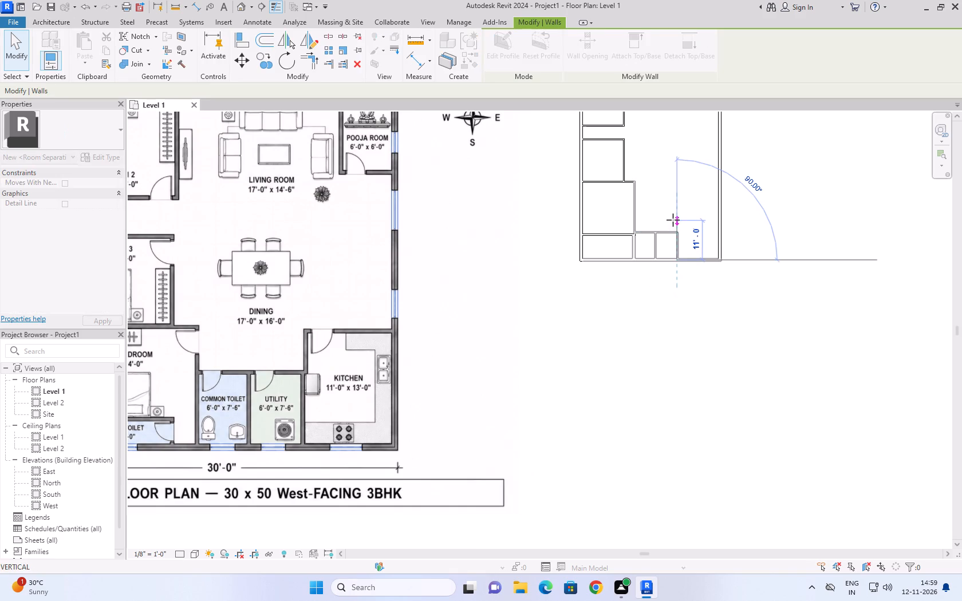
{"action": "left_click_drag", "start_coordinate": [673, 220], "coordinate": [673, 220]}
{"action": "left_click", "coordinate": [696, 309]}
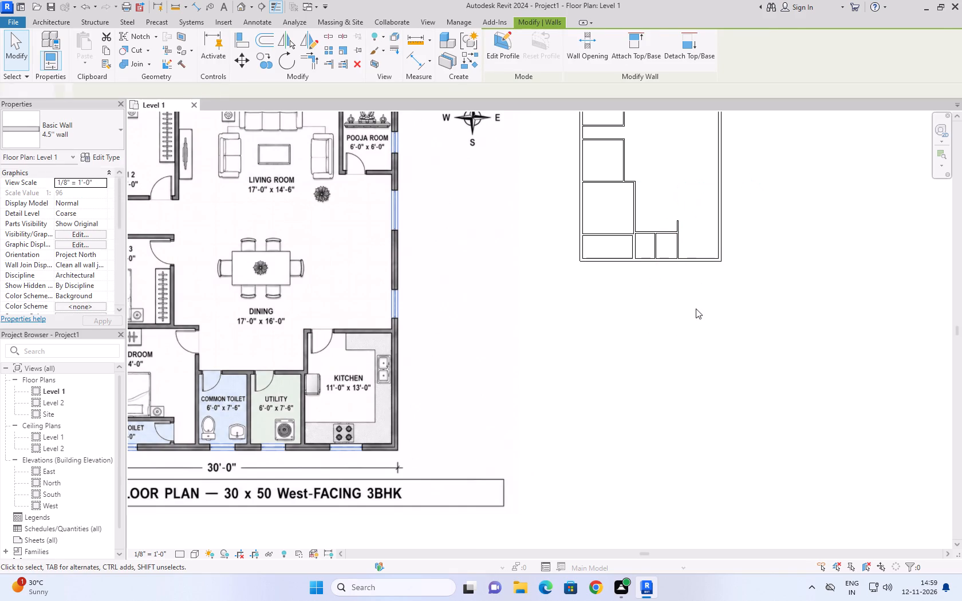
Draw the kitchen's north wall in the 9'' type from the kitchen west wall's north end east to the exterior wall.
{"action": "scroll", "coordinate": [675, 223], "scroll_direction": "up", "scroll_amount": 4}
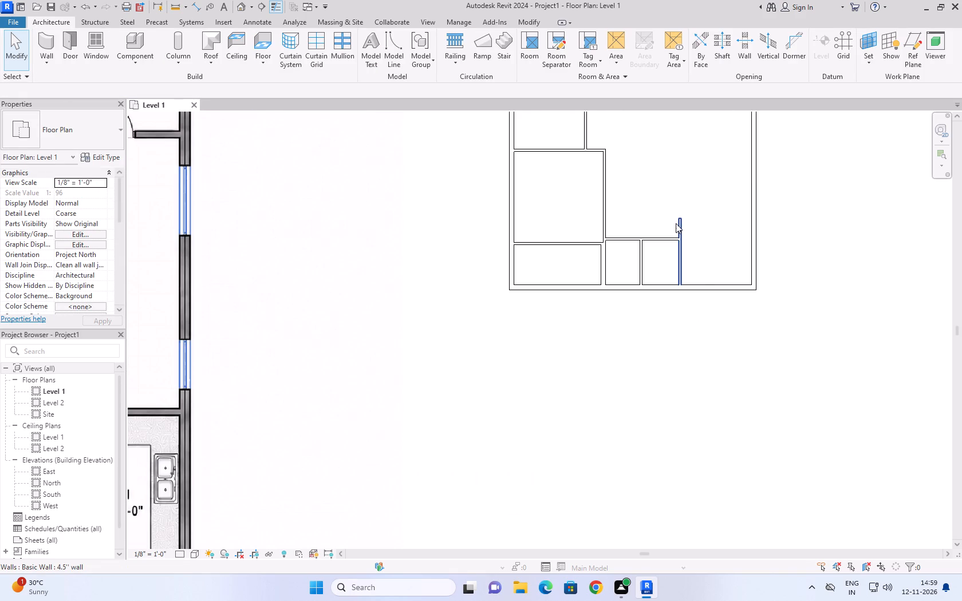
{"action": "left_click", "coordinate": [680, 226]}
{"action": "type", "text": "wa"}
{"action": "left_click", "coordinate": [683, 219]}
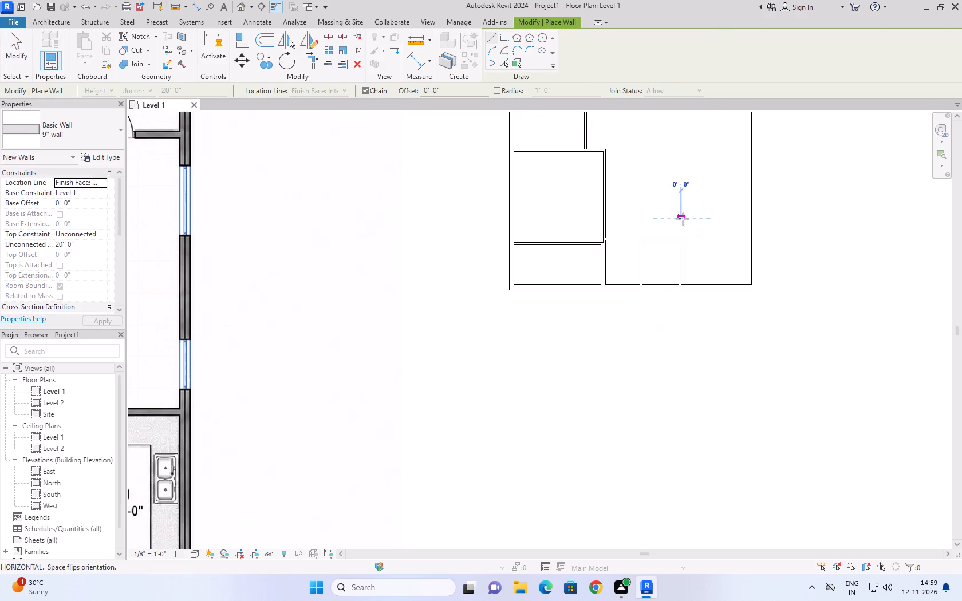
{"action": "left_click", "coordinate": [752, 220]}
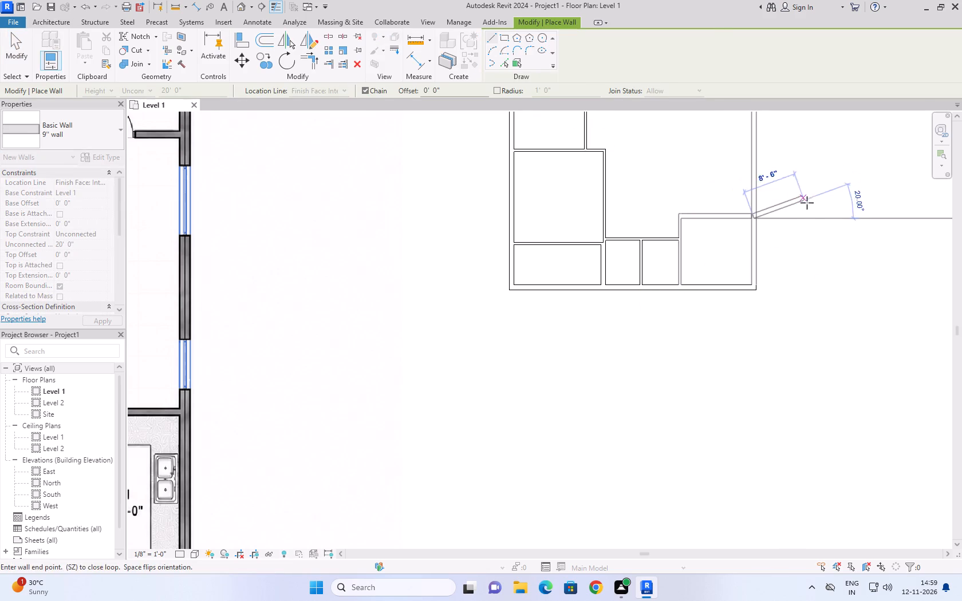
{"action": "key", "text": "Escape"}
{"action": "scroll", "coordinate": [781, 283], "scroll_direction": "down", "scroll_amount": 2}
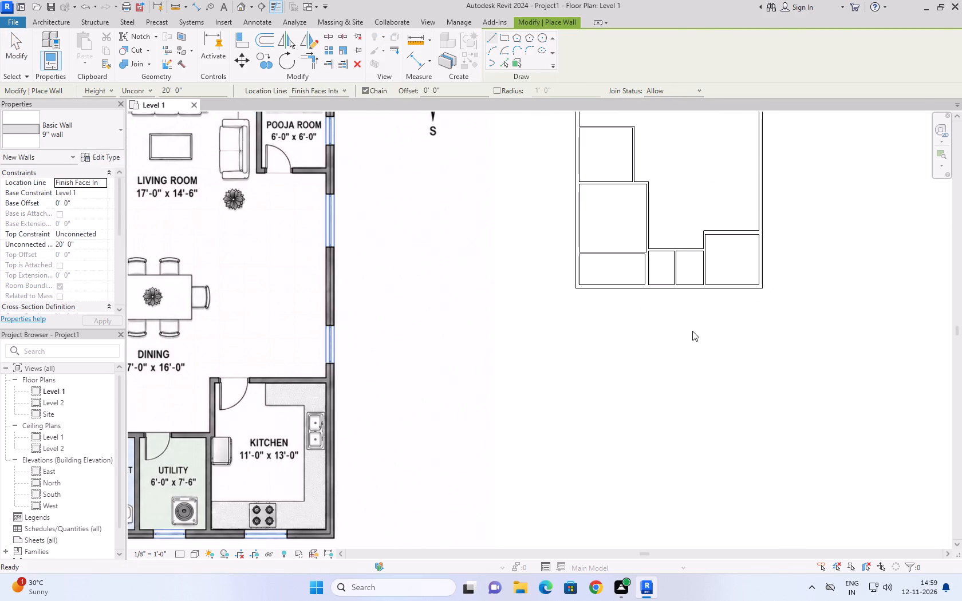
{"action": "key", "text": "Escape"}
Change the kitchen's north wall to the 4.5'' wall type.
{"action": "left_click", "coordinate": [703, 263]}
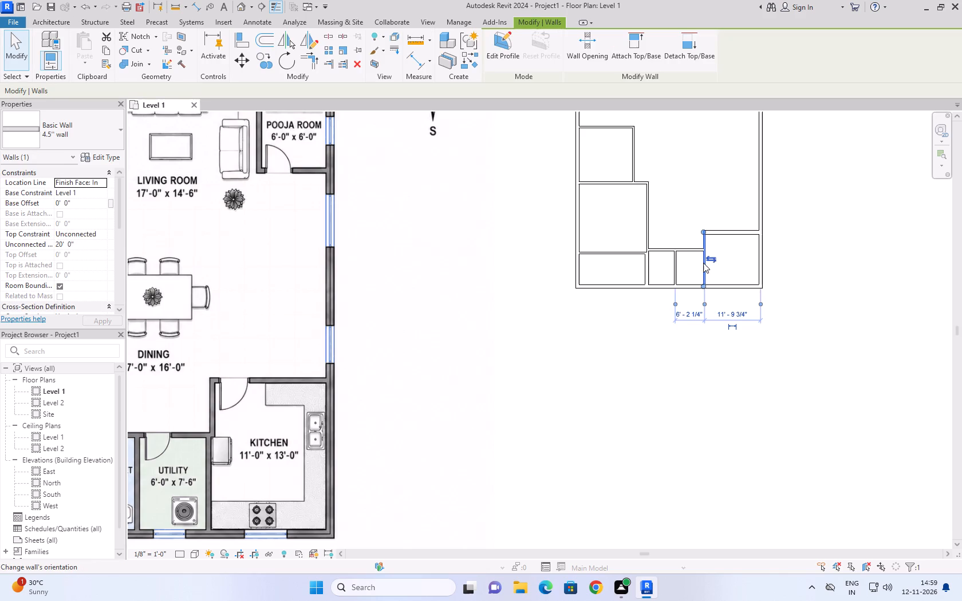
{"action": "left_click", "coordinate": [730, 231]}
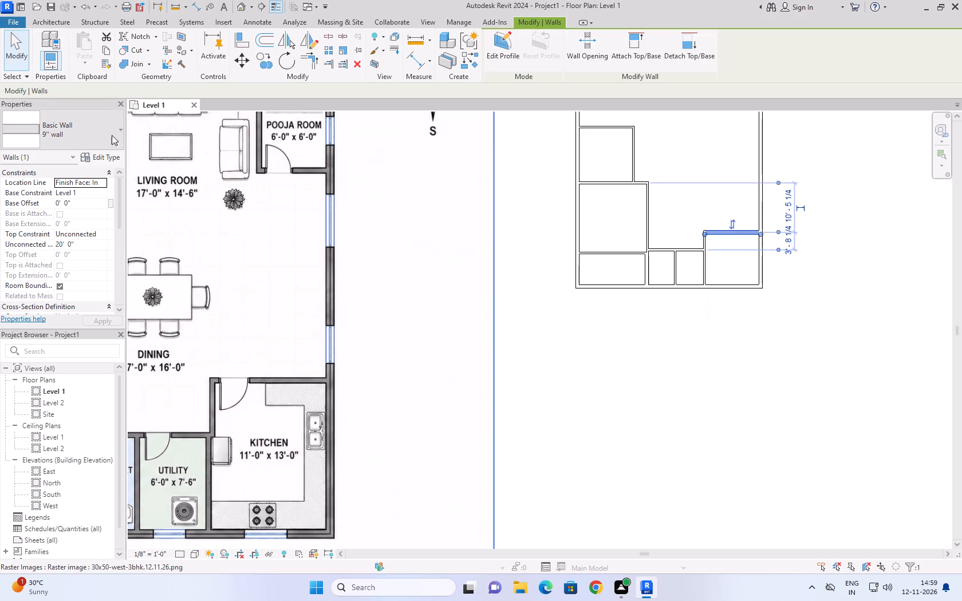
{"action": "left_click", "coordinate": [94, 128]}
{"action": "scroll", "coordinate": [78, 198], "scroll_direction": "up", "scroll_amount": 2}
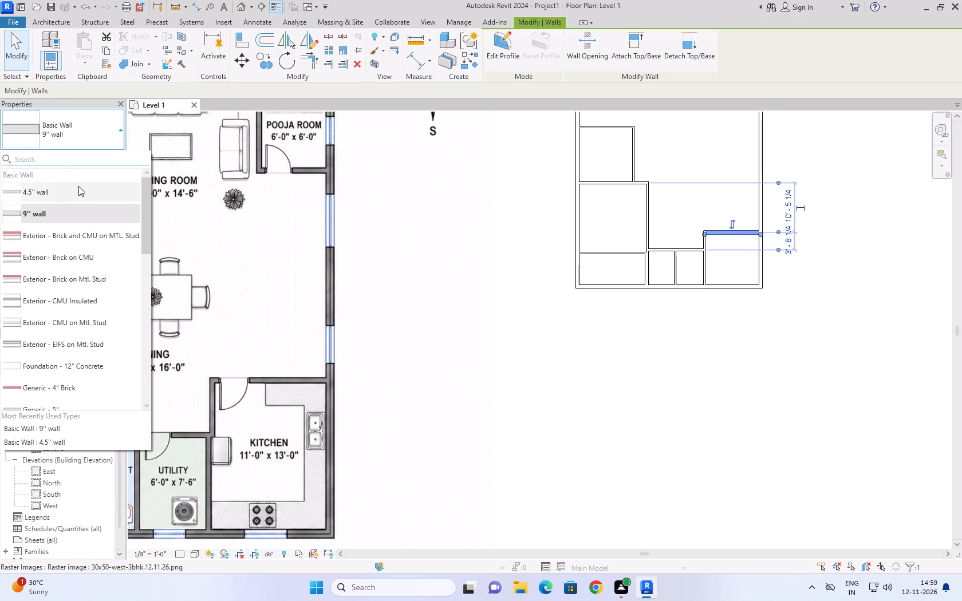
{"action": "left_click", "coordinate": [78, 186]}
{"action": "left_click", "coordinate": [563, 342]}
{"action": "scroll", "coordinate": [606, 321], "scroll_direction": "down", "scroll_amount": 1}
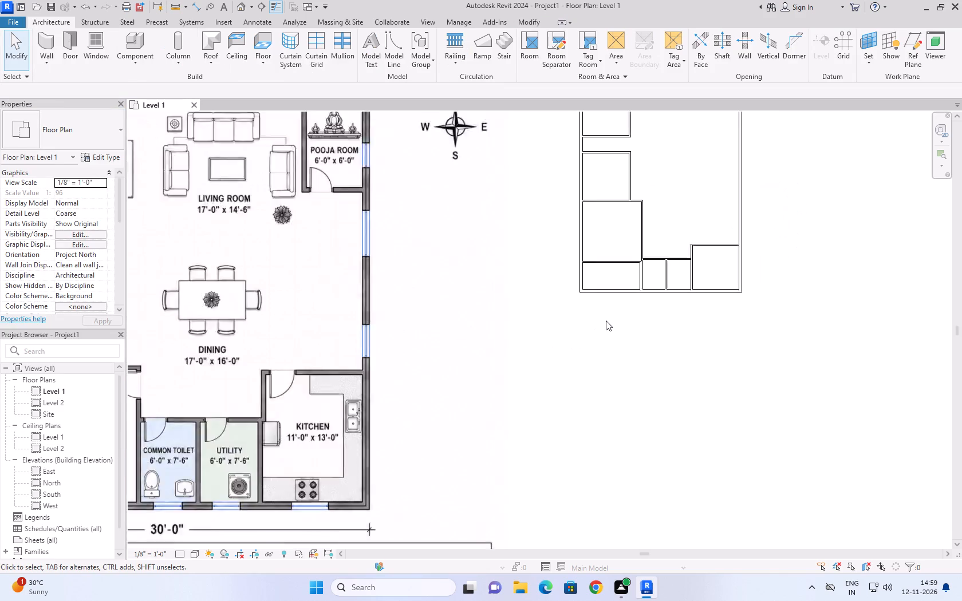
{"action": "scroll", "coordinate": [606, 321], "scroll_direction": "down", "scroll_amount": 4}
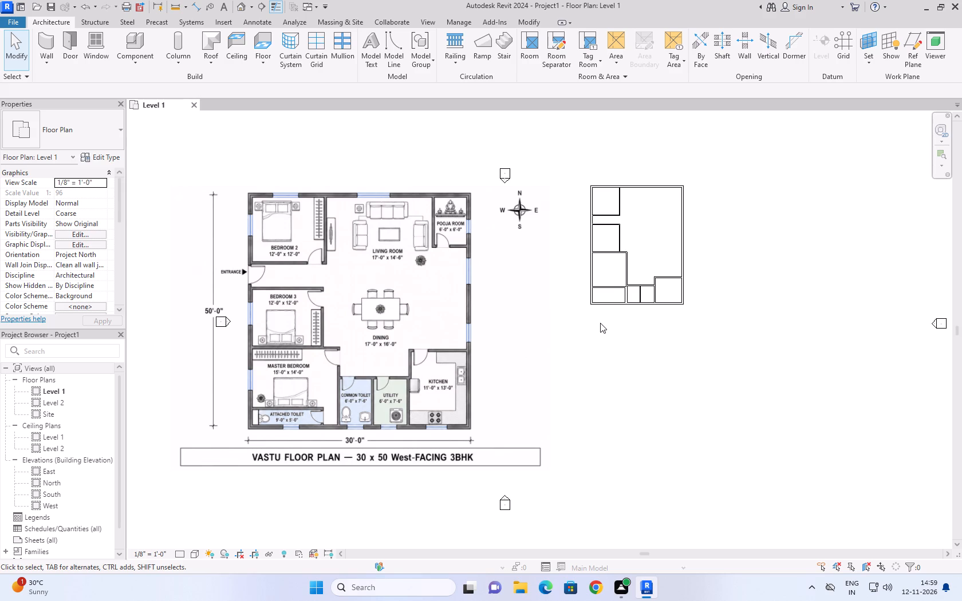
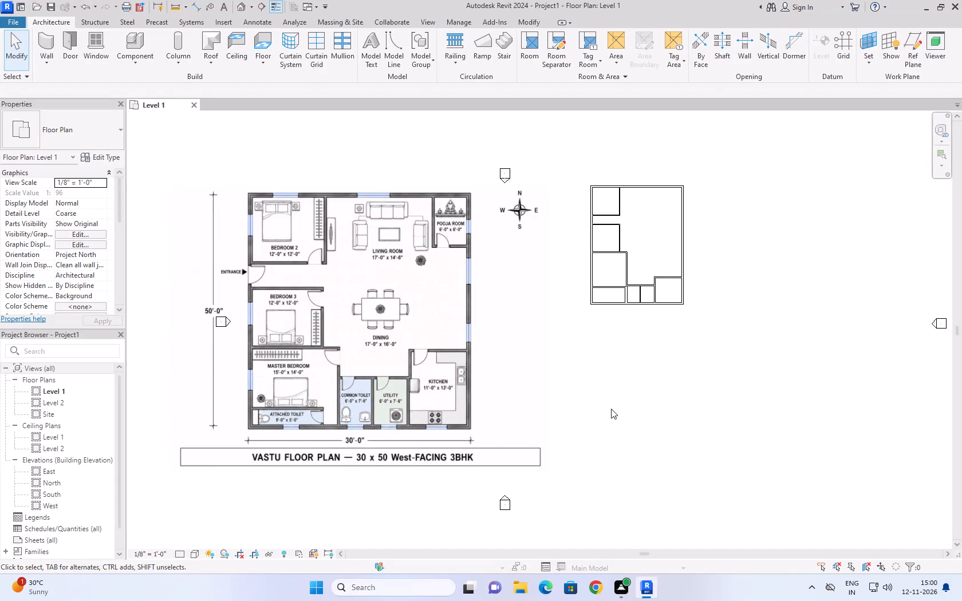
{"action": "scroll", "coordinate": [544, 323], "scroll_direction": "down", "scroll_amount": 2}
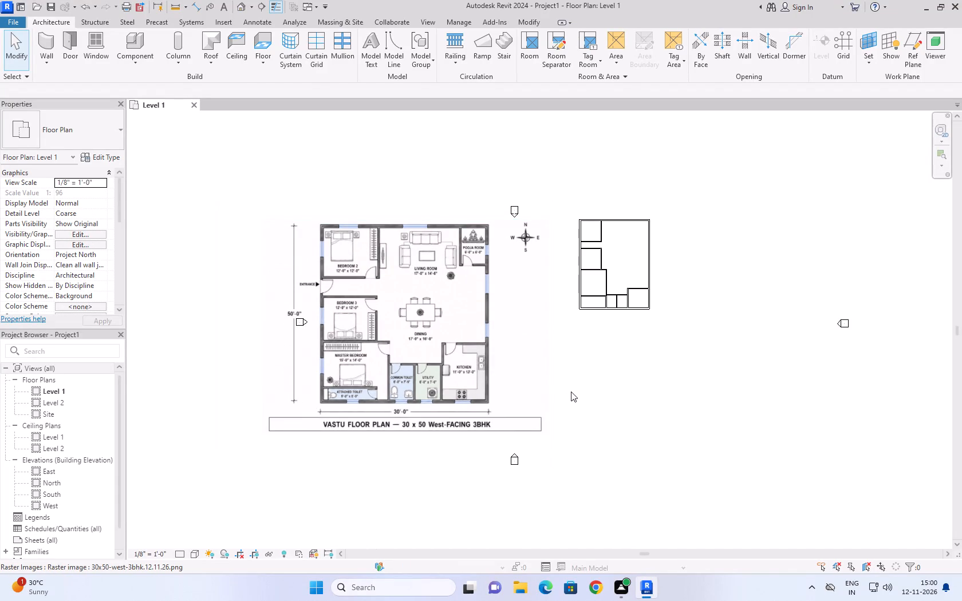
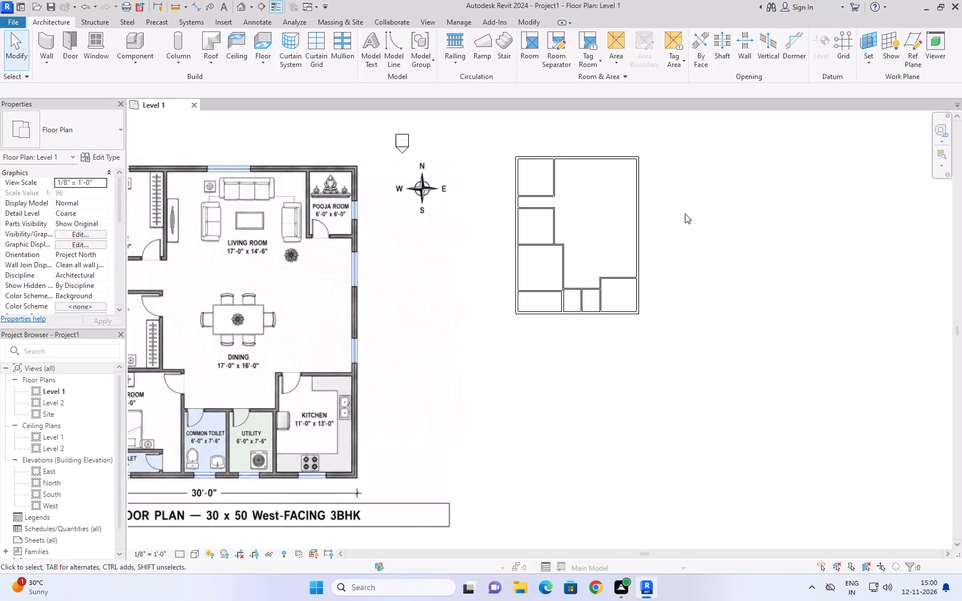
Compare the modelled wall layout with the reference plan to see which rooms are still missing.
{"action": "middle_click_drag", "start_coordinate": [688, 215], "coordinate": [734, 272]}
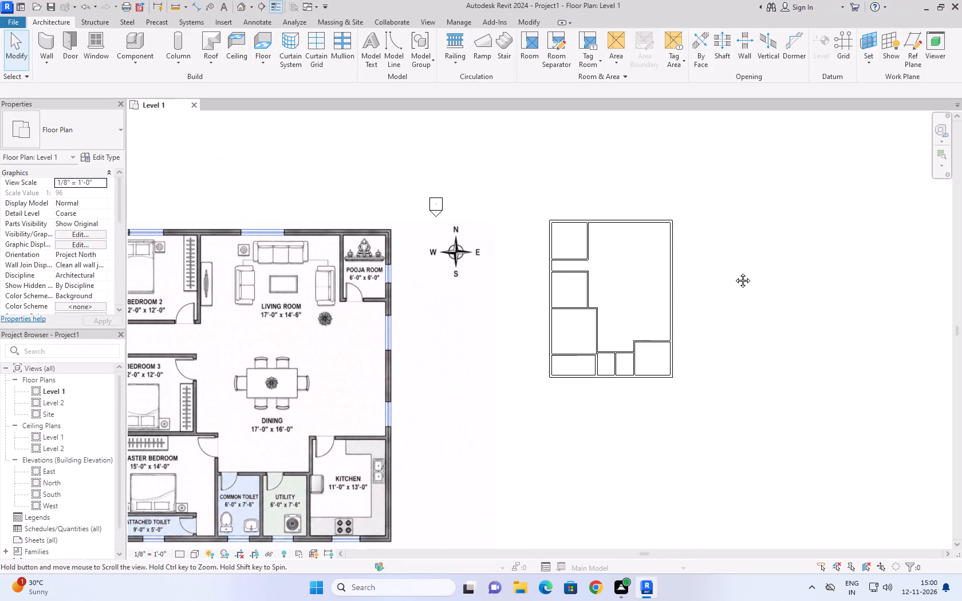
{"action": "middle_click_drag", "start_coordinate": [734, 272], "coordinate": [756, 209]}
{"action": "scroll", "coordinate": [756, 211], "scroll_direction": "down", "scroll_amount": 1}
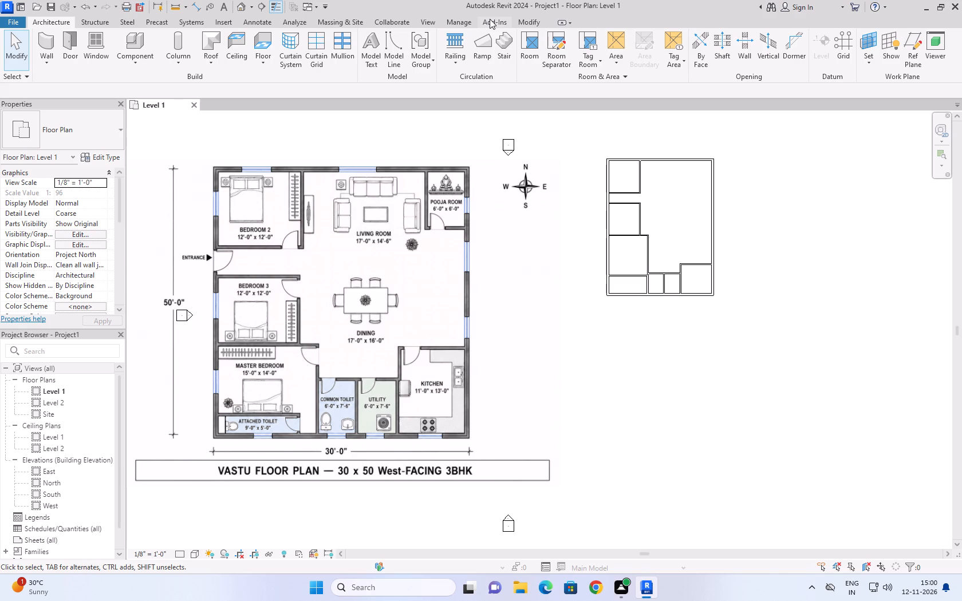
{"action": "scroll", "coordinate": [575, 227], "scroll_direction": "down", "scroll_amount": 3}
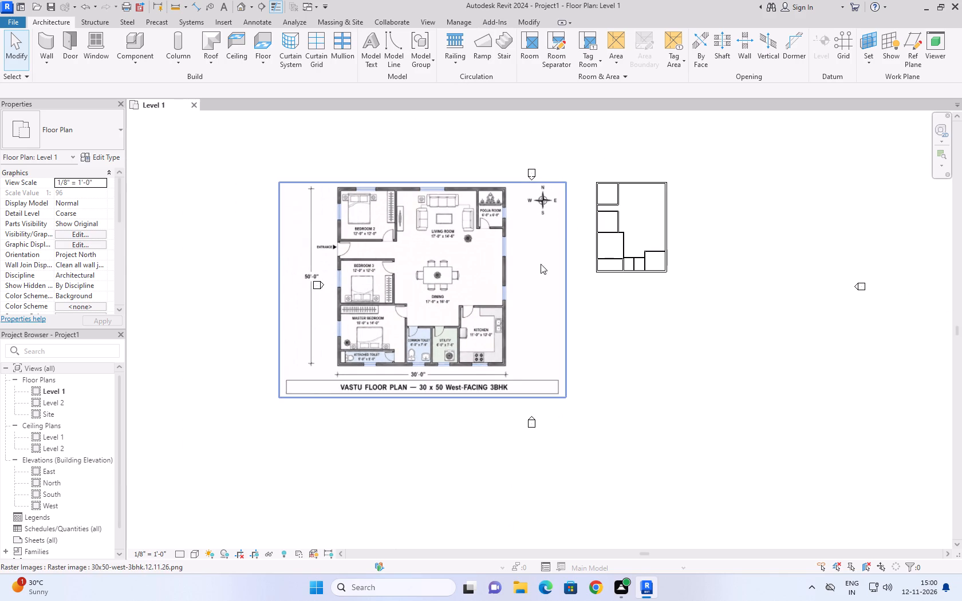
{"action": "scroll", "coordinate": [479, 322], "scroll_direction": "up", "scroll_amount": 3}
{"action": "middle_click_drag", "start_coordinate": [523, 311], "coordinate": [498, 399]}
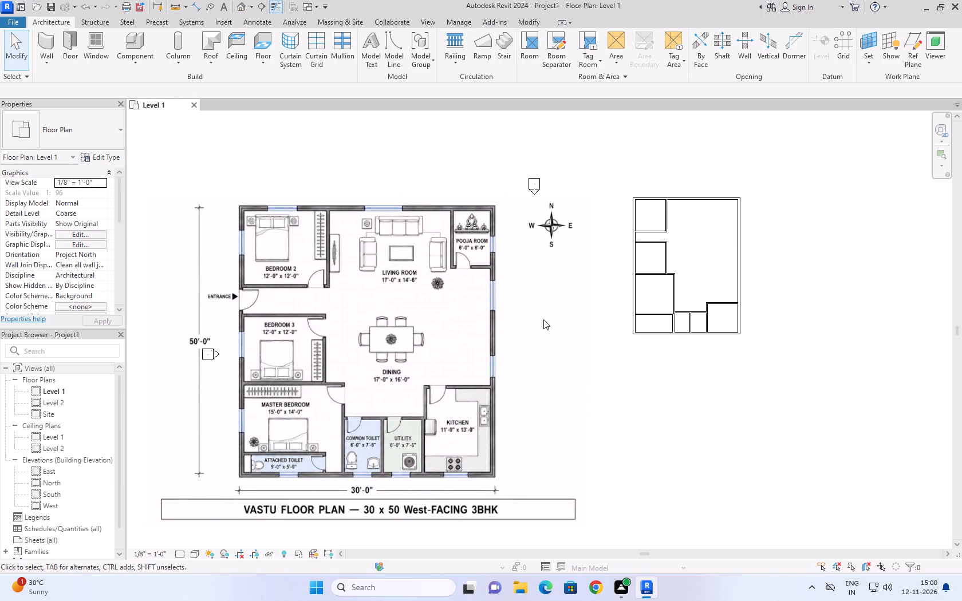
{"action": "scroll", "coordinate": [693, 329], "scroll_direction": "up", "scroll_amount": 3}
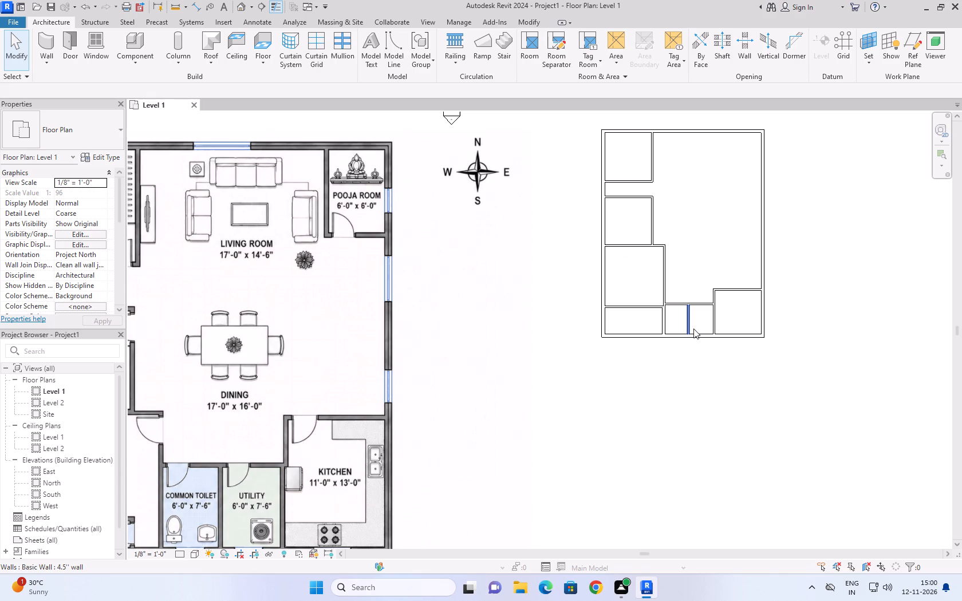
{"action": "scroll", "coordinate": [657, 272], "scroll_direction": "down", "scroll_amount": 2}
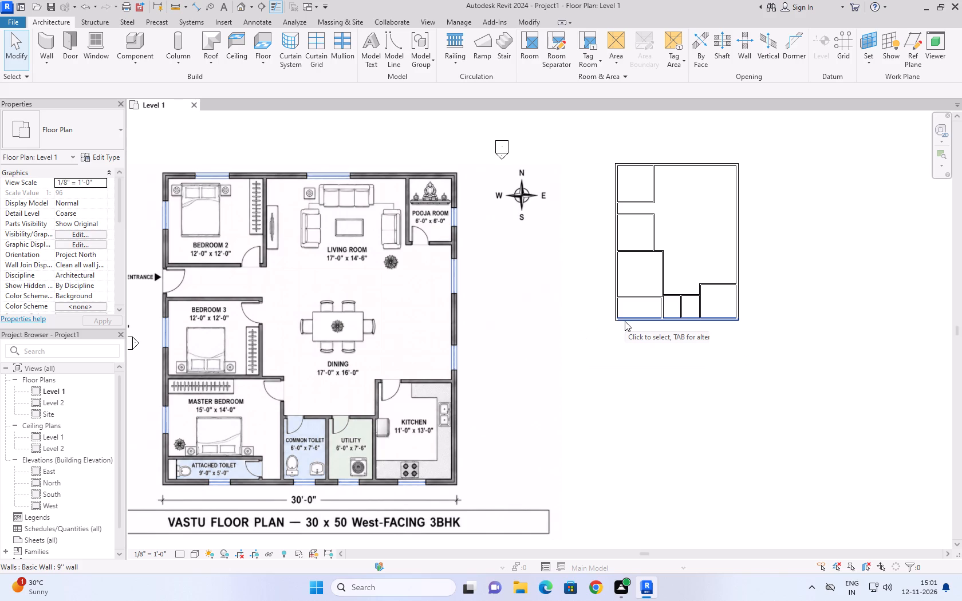
Draw the pooja room in the northeast corner with 4.5'' walls: start 6' from the east wall, run 6' south, and close against the east wall.
{"action": "key", "text": "w"}
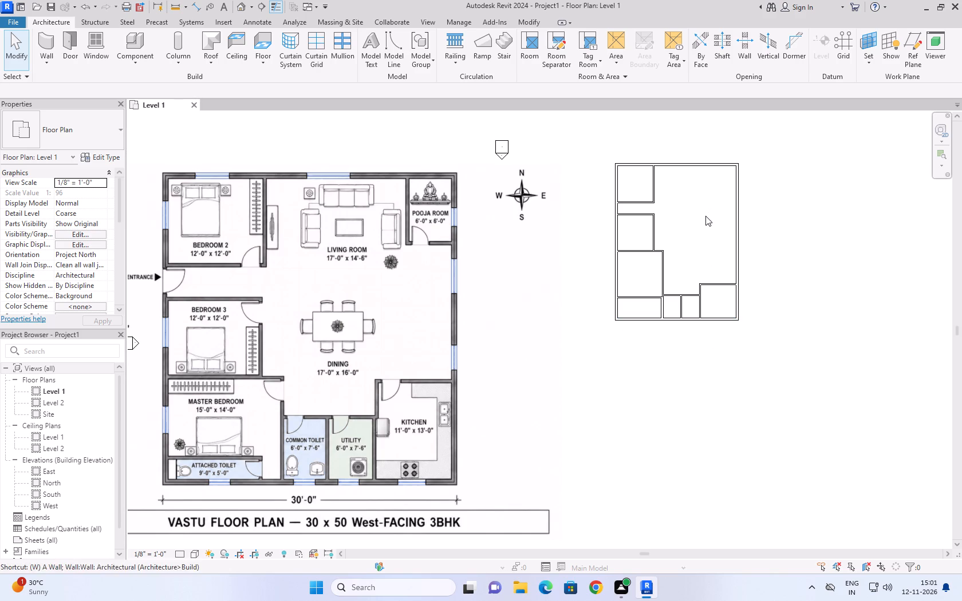
{"action": "key", "text": "a"}
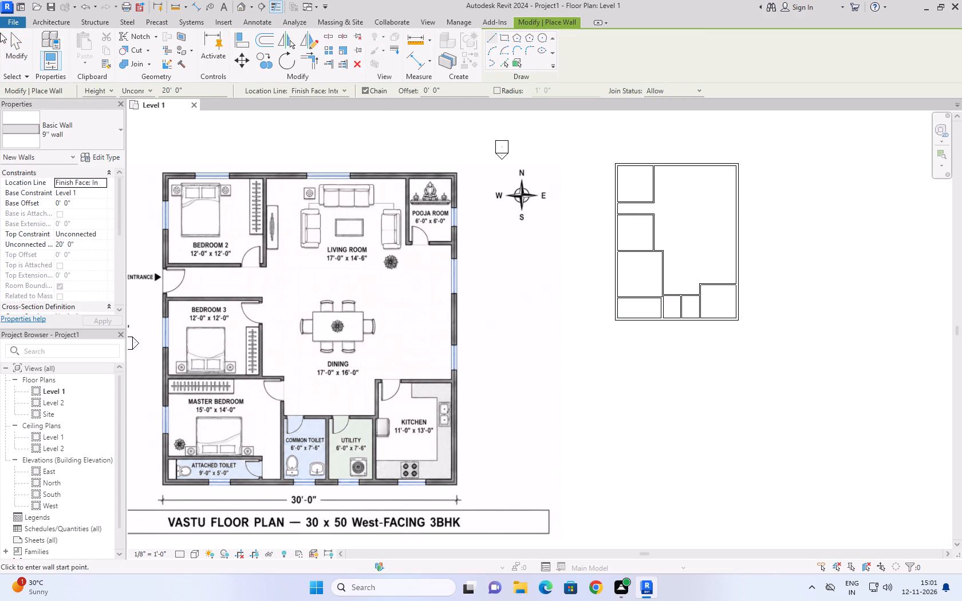
{"action": "left_click", "coordinate": [60, 125]}
{"action": "scroll", "coordinate": [41, 196], "scroll_direction": "up", "scroll_amount": 2}
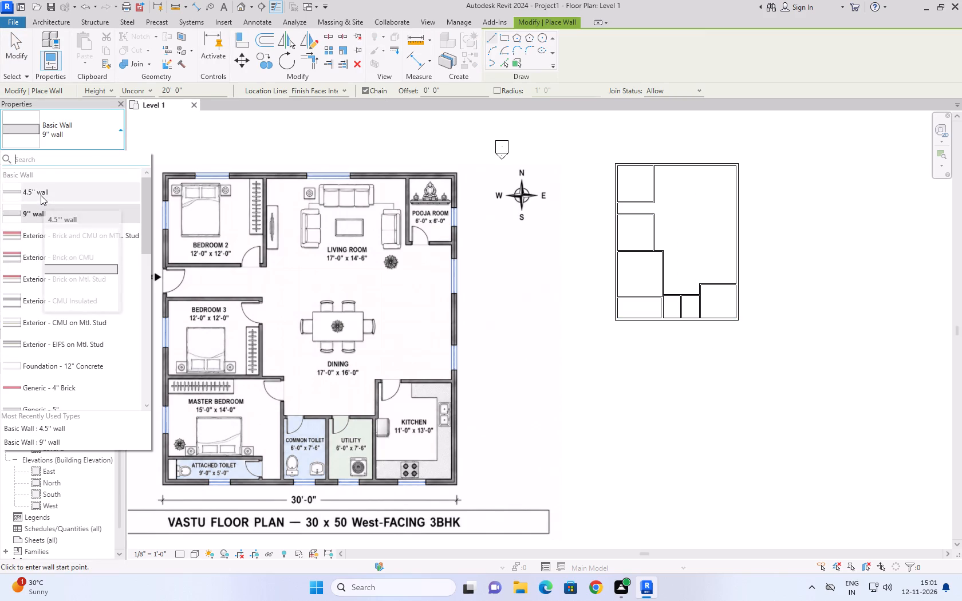
{"action": "left_click", "coordinate": [41, 195]}
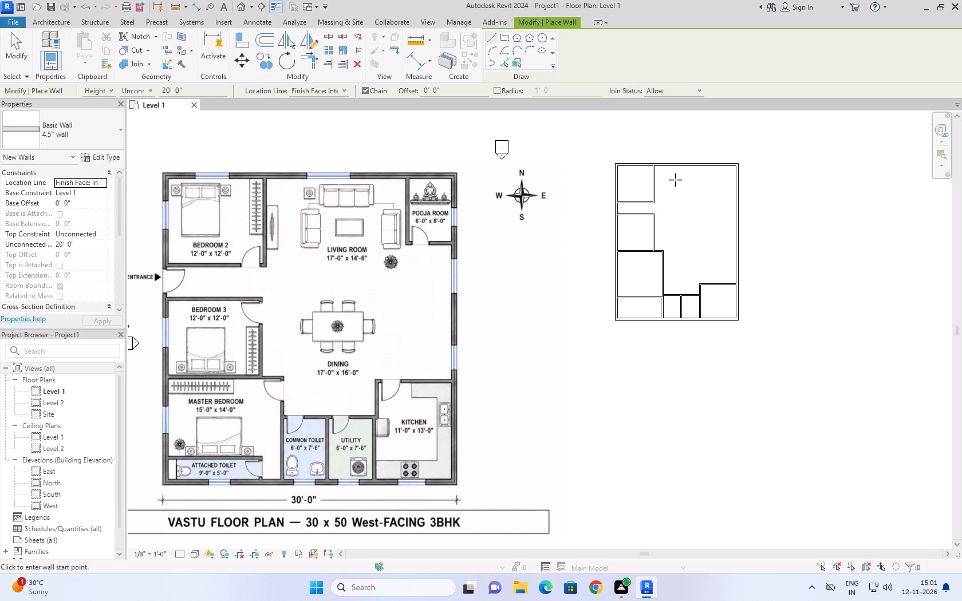
{"action": "scroll", "coordinate": [723, 169], "scroll_direction": "up", "scroll_amount": 4}
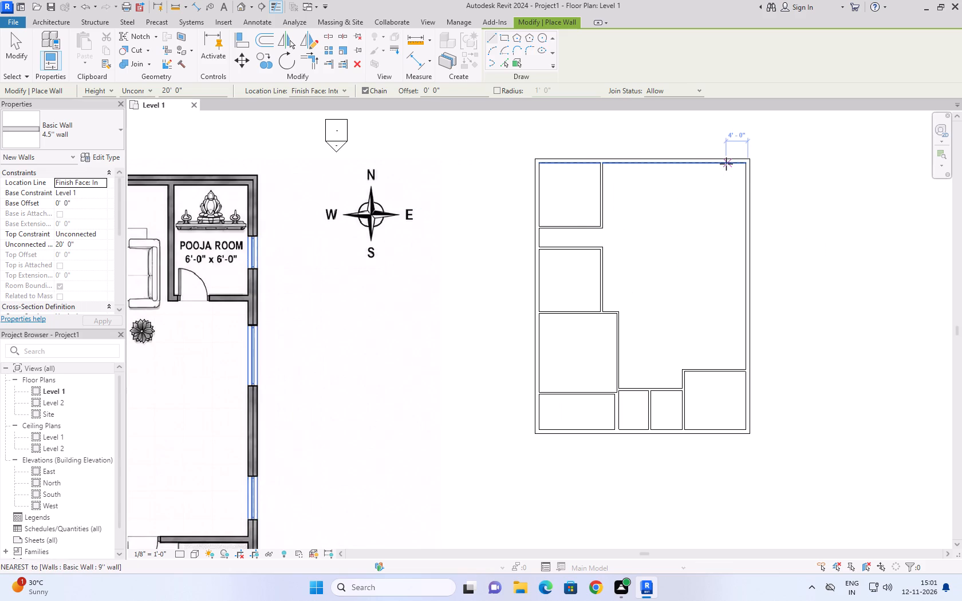
{"action": "key", "text": "6"}
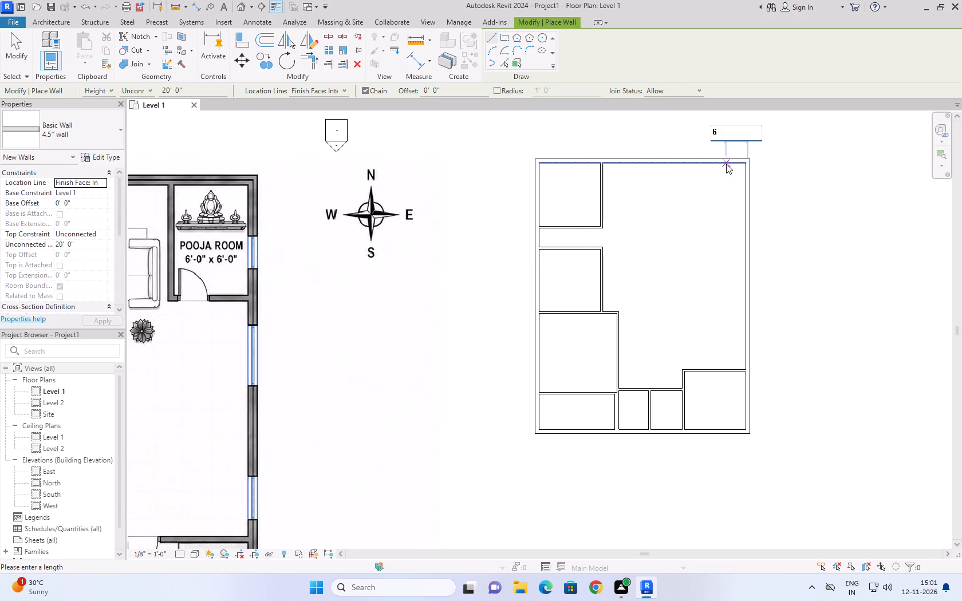
{"action": "key", "text": "apostrophe"}
{"action": "key", "text": "Return"}
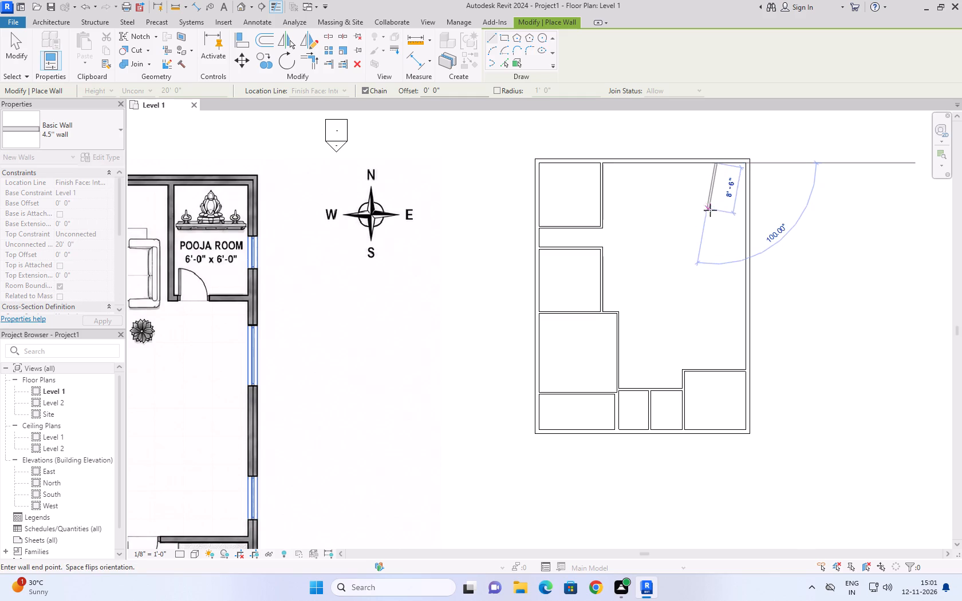
{"action": "type", "text": "6'"}
{"action": "key", "text": "Return"}
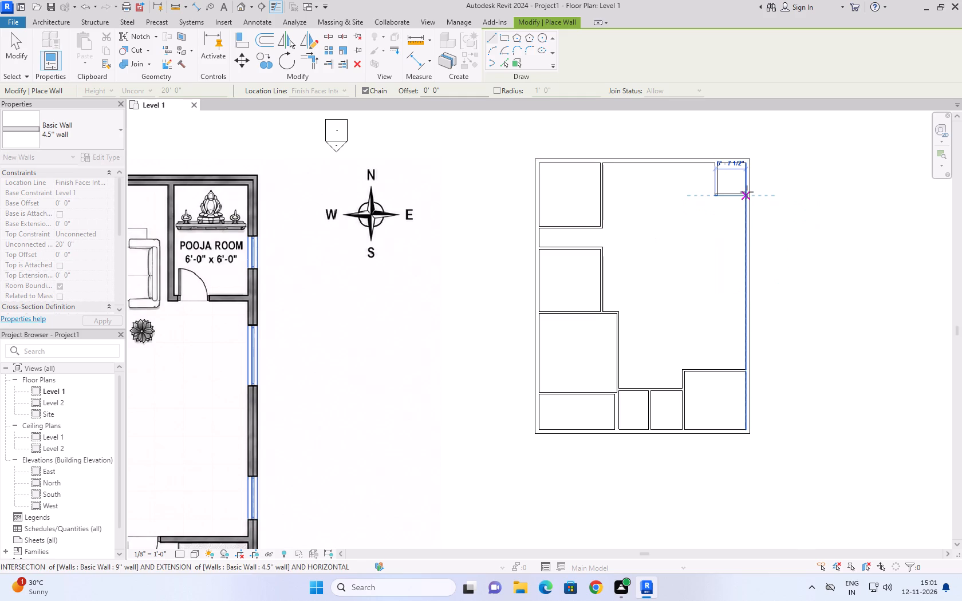
{"action": "left_click", "coordinate": [747, 192]}
{"action": "key", "text": "Escape"}
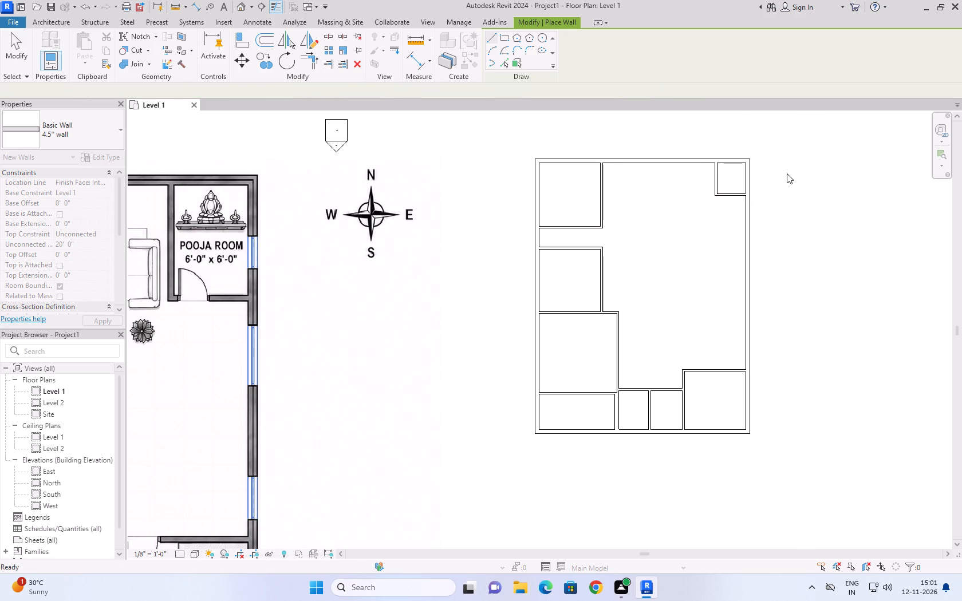
Examine the wall layout against the reference plan and check the north exterior wall.
{"action": "scroll", "coordinate": [776, 188], "scroll_direction": "down", "scroll_amount": 3}
{"action": "scroll", "coordinate": [683, 286], "scroll_direction": "down", "scroll_amount": 2}
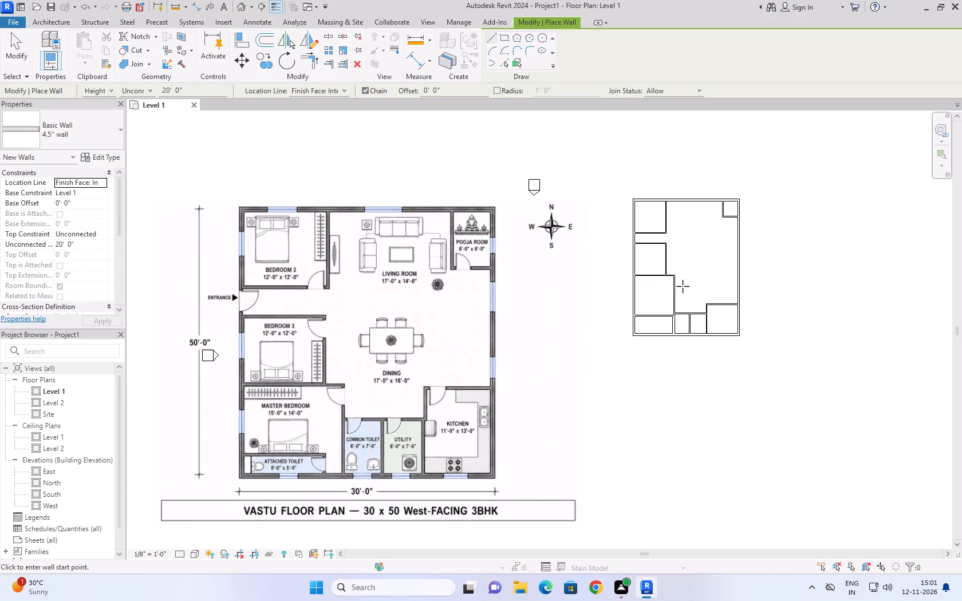
{"action": "scroll", "coordinate": [678, 260], "scroll_direction": "up", "scroll_amount": 2}
{"action": "scroll", "coordinate": [678, 260], "scroll_direction": "down", "scroll_amount": 3}
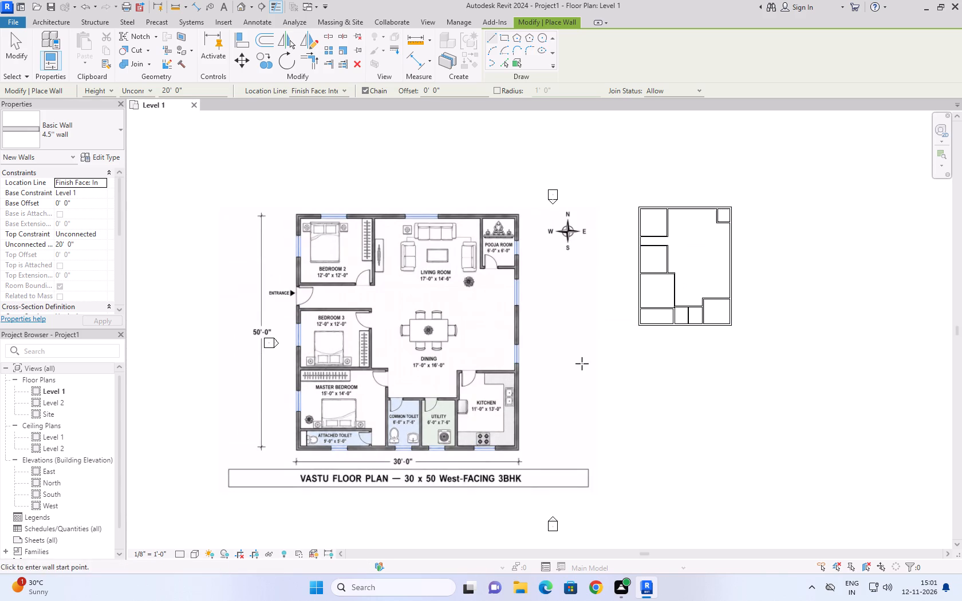
{"action": "scroll", "coordinate": [652, 303], "scroll_direction": "up", "scroll_amount": 2}
{"action": "middle_click_drag", "start_coordinate": [735, 244], "coordinate": [669, 316]}
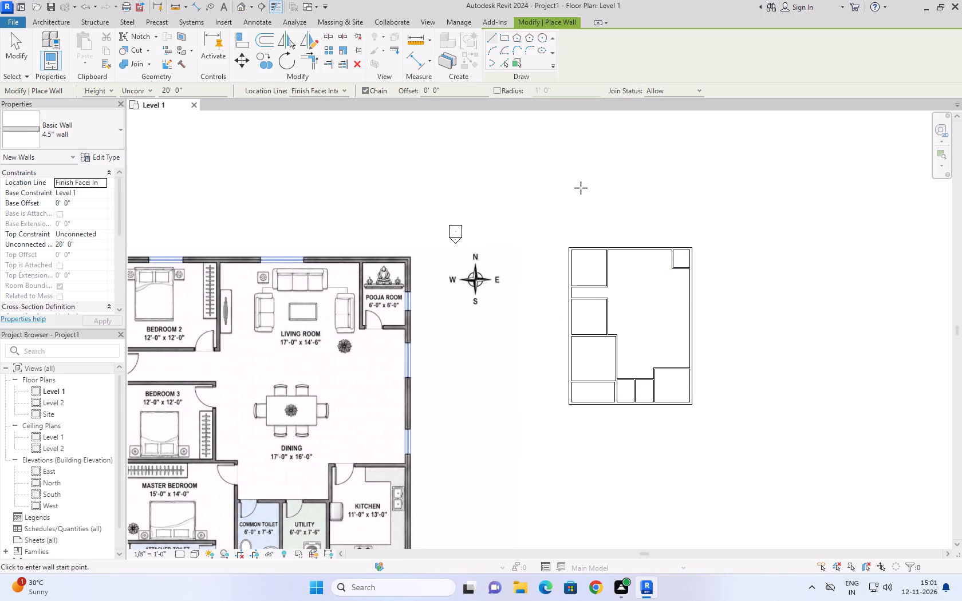
{"action": "scroll", "coordinate": [581, 187], "scroll_direction": "up", "scroll_amount": 2}
{"action": "scroll", "coordinate": [588, 184], "scroll_direction": "down", "scroll_amount": 3}
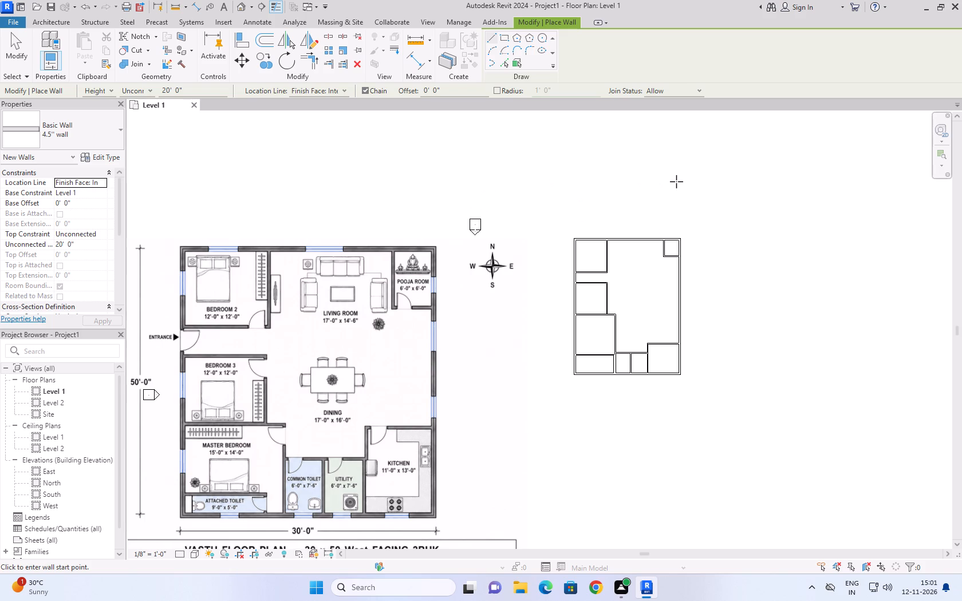
{"action": "scroll", "coordinate": [533, 342], "scroll_direction": "up", "scroll_amount": 3}
{"action": "key", "text": "Escape"}
{"action": "key", "text": "Escape"}
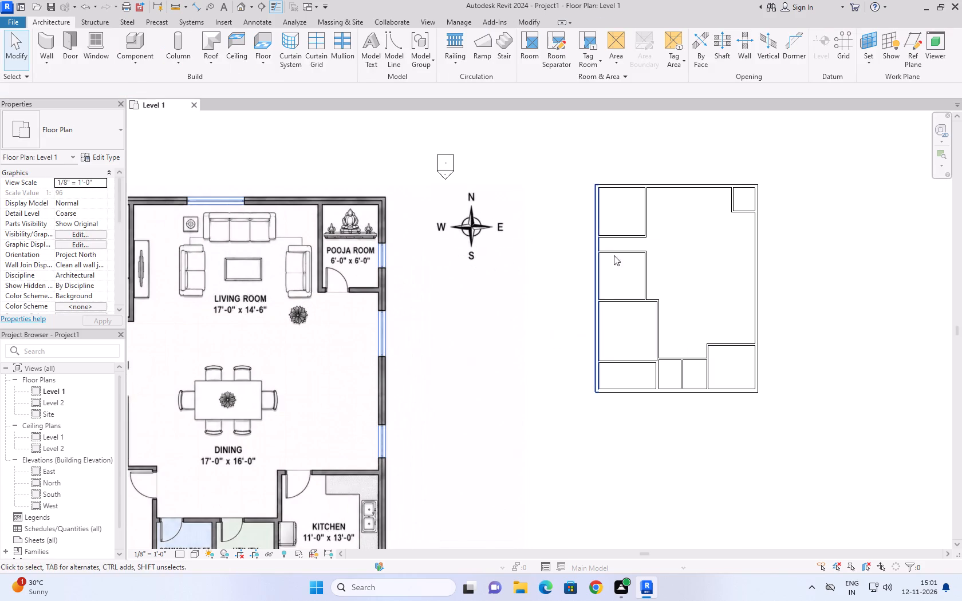
{"action": "key", "text": "Escape"}
{"action": "left_click", "coordinate": [605, 186]}
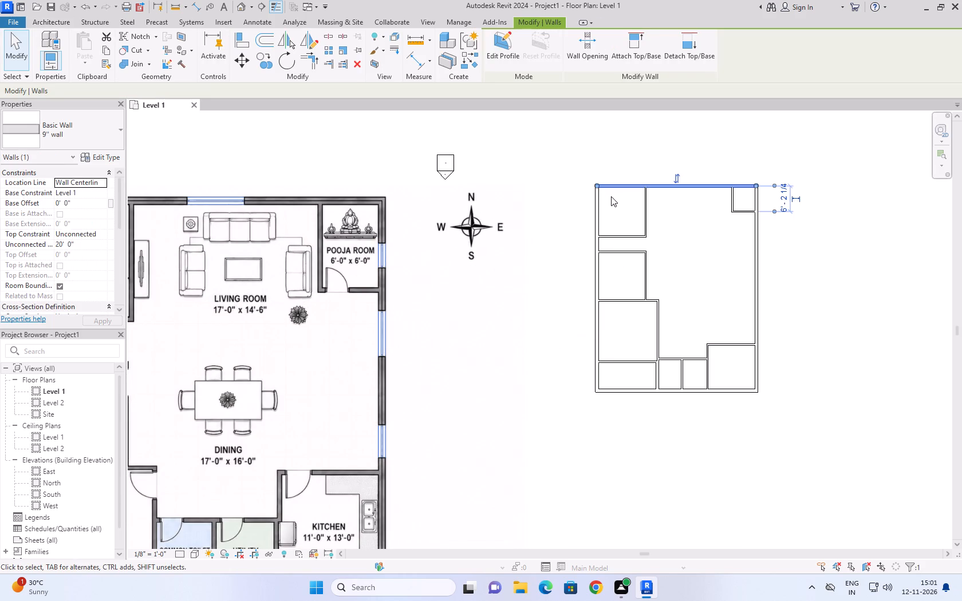
{"action": "key", "text": "Escape"}
{"action": "key", "text": "Escape"}
Add aligned dimensions for the inside width and depth of Bedroom 2 in the northwest corner, placed outside the exterior walls.
{"action": "type", "text": "di"}
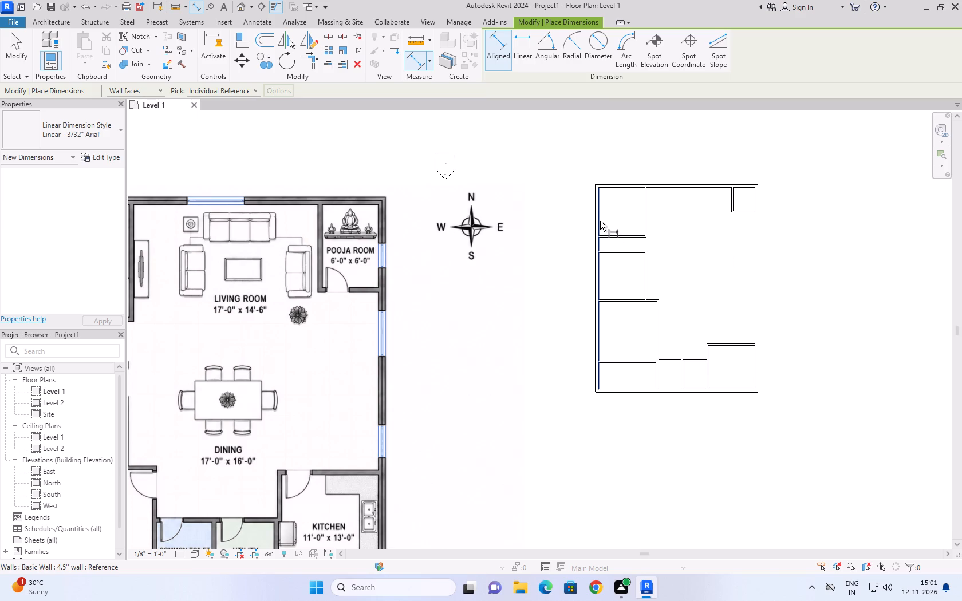
{"action": "left_click", "coordinate": [598, 210]}
{"action": "scroll", "coordinate": [644, 203], "scroll_direction": "up", "scroll_amount": 7}
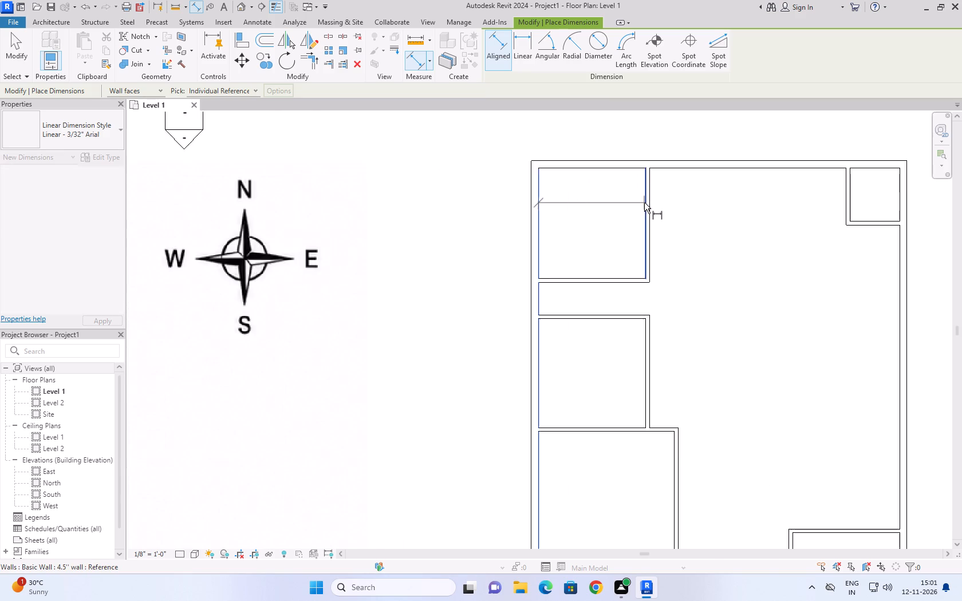
{"action": "left_click", "coordinate": [645, 194]}
{"action": "left_click", "coordinate": [640, 139]}
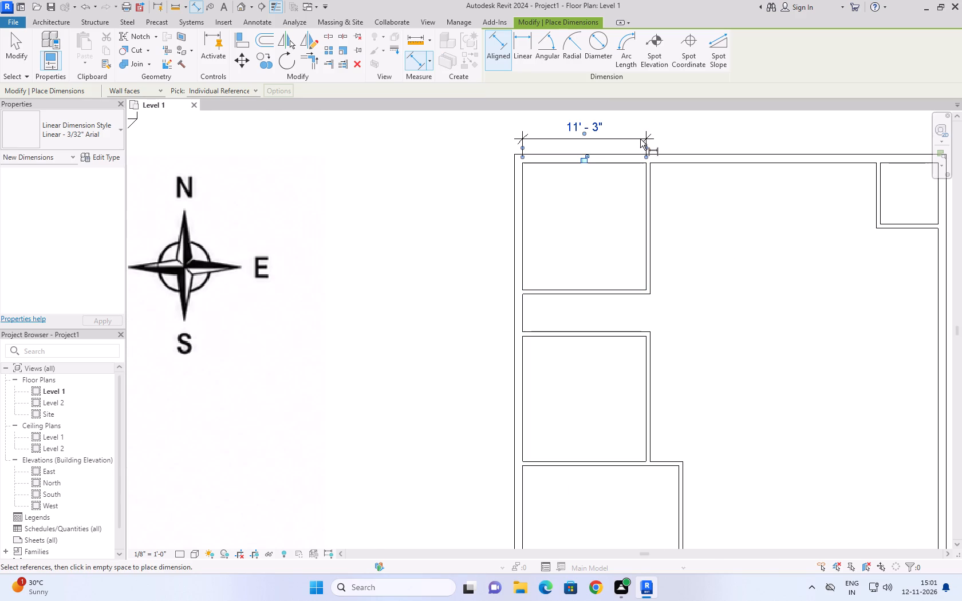
{"action": "left_click", "coordinate": [590, 288]}
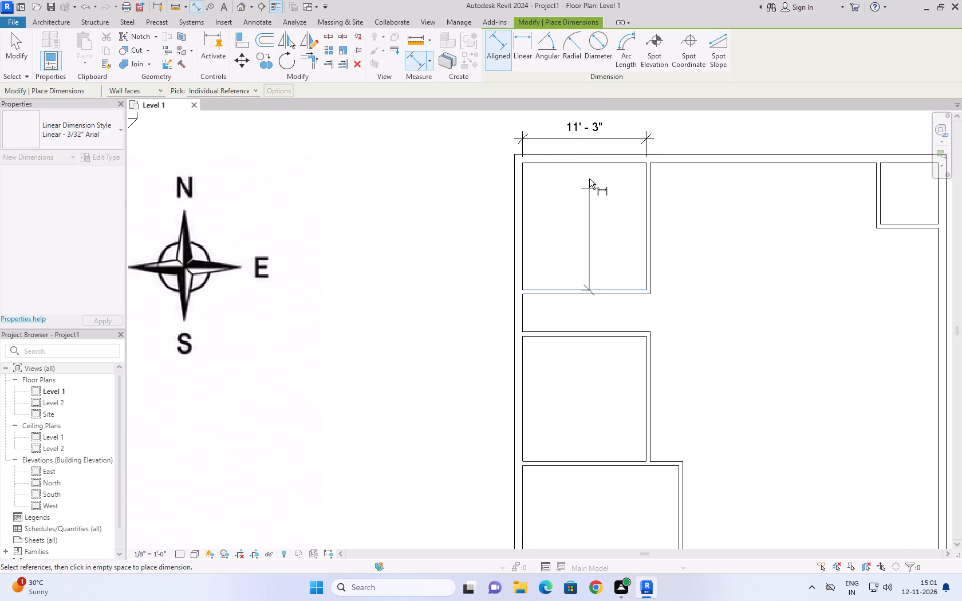
{"action": "left_click", "coordinate": [589, 163]}
{"action": "left_click", "coordinate": [457, 183]}
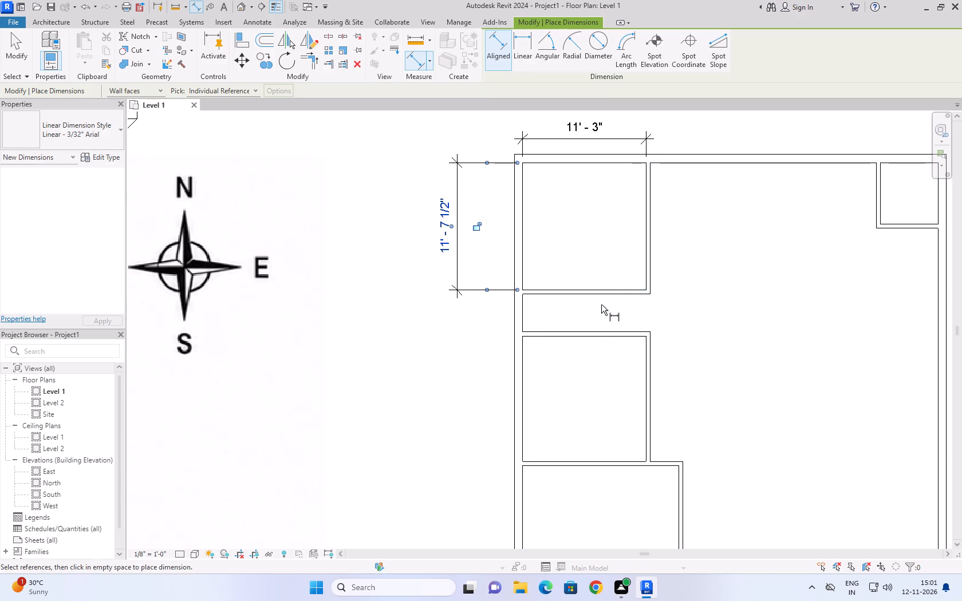
Dimension the living room's width between the Bedroom 2 wall and the pooja room wall, placed above the north wall.
{"action": "left_click", "coordinate": [651, 244]}
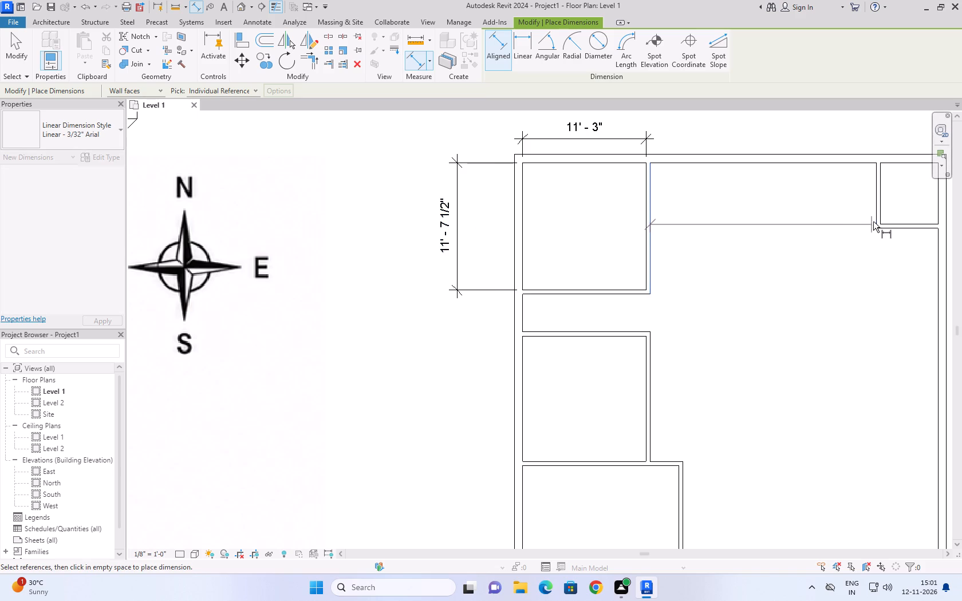
{"action": "left_click", "coordinate": [874, 219]}
{"action": "left_click", "coordinate": [855, 140]}
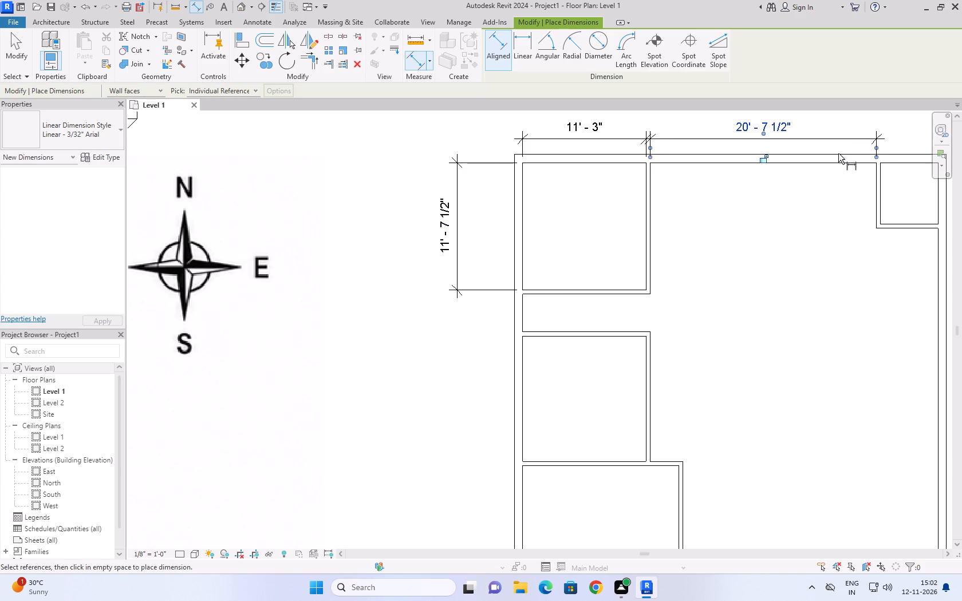
Dimension the entrance passage's clear width between Bedroom 2 and Bedroom 3, placed outside the west wall.
{"action": "scroll", "coordinate": [730, 269], "scroll_direction": "down", "scroll_amount": 2}
{"action": "scroll", "coordinate": [628, 329], "scroll_direction": "up", "scroll_amount": 4}
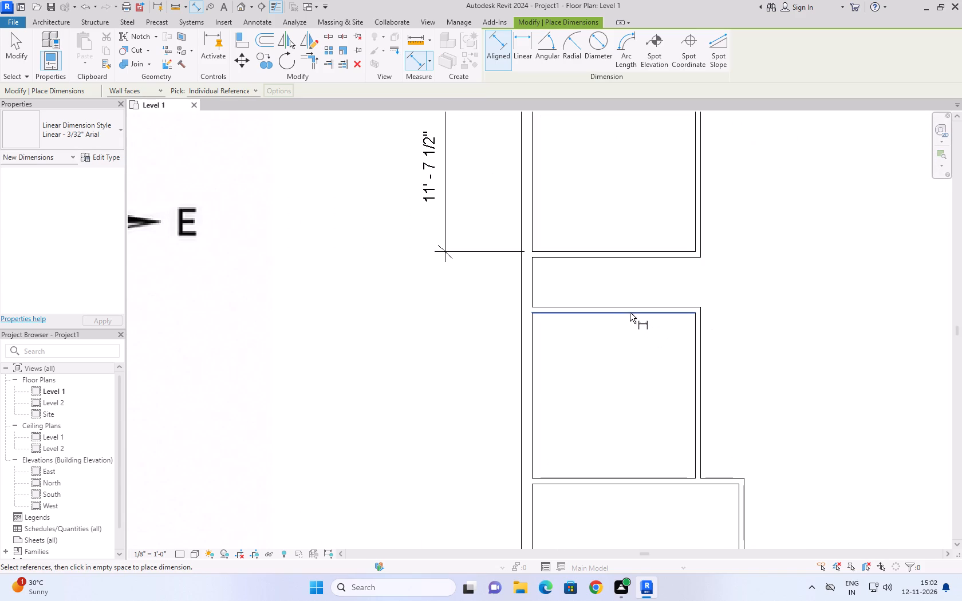
{"action": "left_click", "coordinate": [630, 306]}
{"action": "left_click", "coordinate": [632, 258]}
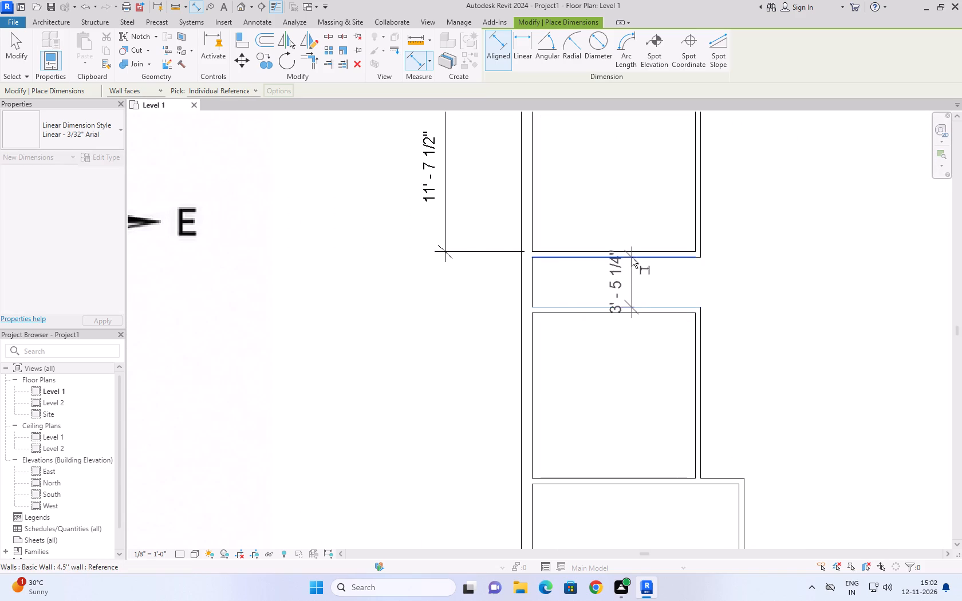
{"action": "left_click", "coordinate": [417, 290]}
Dimension Bedroom 3's inside depth between its north and south walls, placed outside the west wall.
{"action": "left_click", "coordinate": [560, 314]}
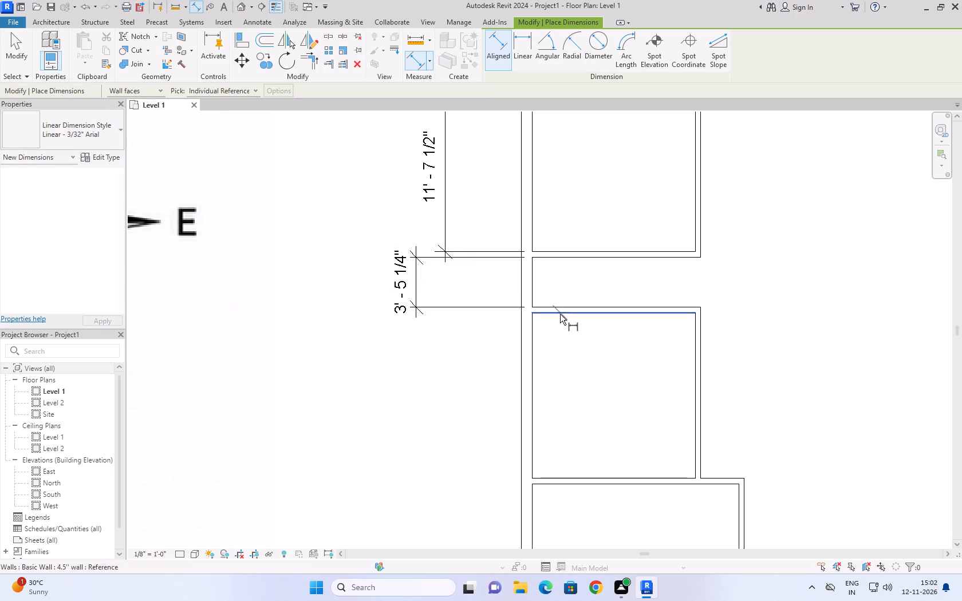
{"action": "scroll", "coordinate": [561, 313], "scroll_direction": "down", "scroll_amount": 5}
{"action": "scroll", "coordinate": [550, 396], "scroll_direction": "up", "scroll_amount": 7}
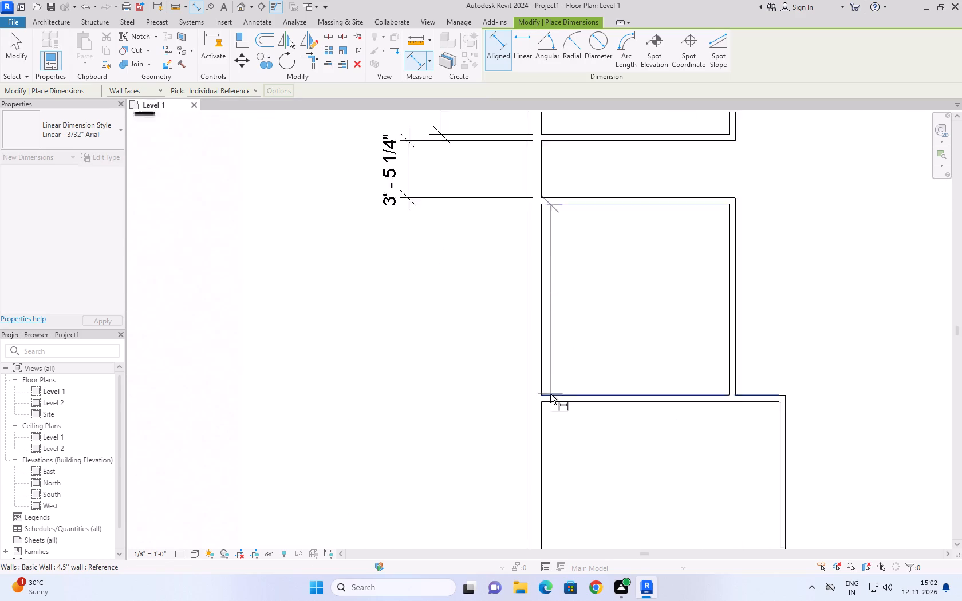
{"action": "scroll", "coordinate": [550, 394], "scroll_direction": "up", "scroll_amount": 1}
{"action": "left_click", "coordinate": [566, 394]}
{"action": "left_click", "coordinate": [463, 405]}
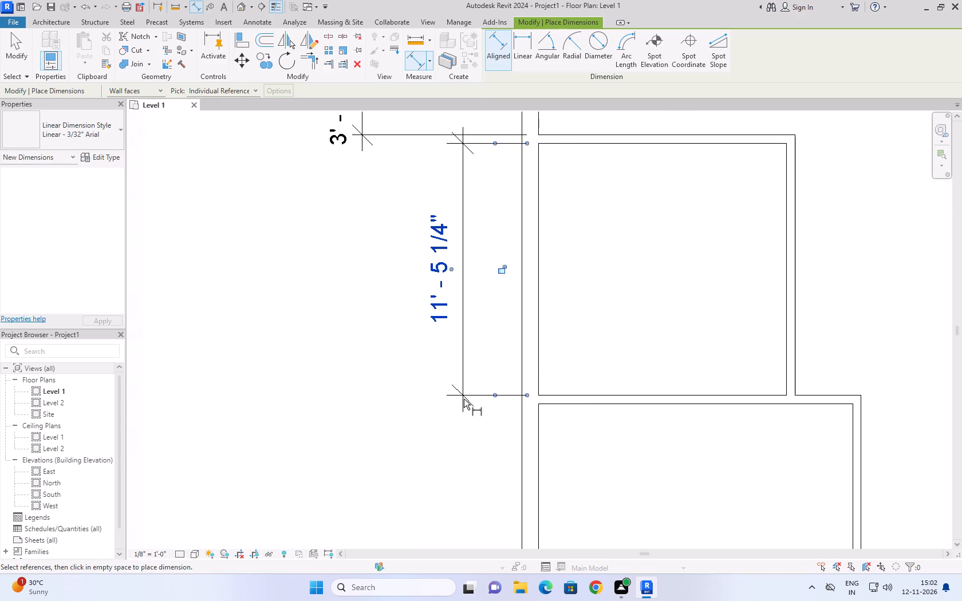
Add an aligned dimension for the master bedroom's inside depth between its north and south walls, placed outside the west wall.
{"action": "scroll", "coordinate": [567, 286], "scroll_direction": "down", "scroll_amount": 6}
{"action": "scroll", "coordinate": [598, 458], "scroll_direction": "up", "scroll_amount": 3}
{"action": "scroll", "coordinate": [622, 350], "scroll_direction": "down", "scroll_amount": 4}
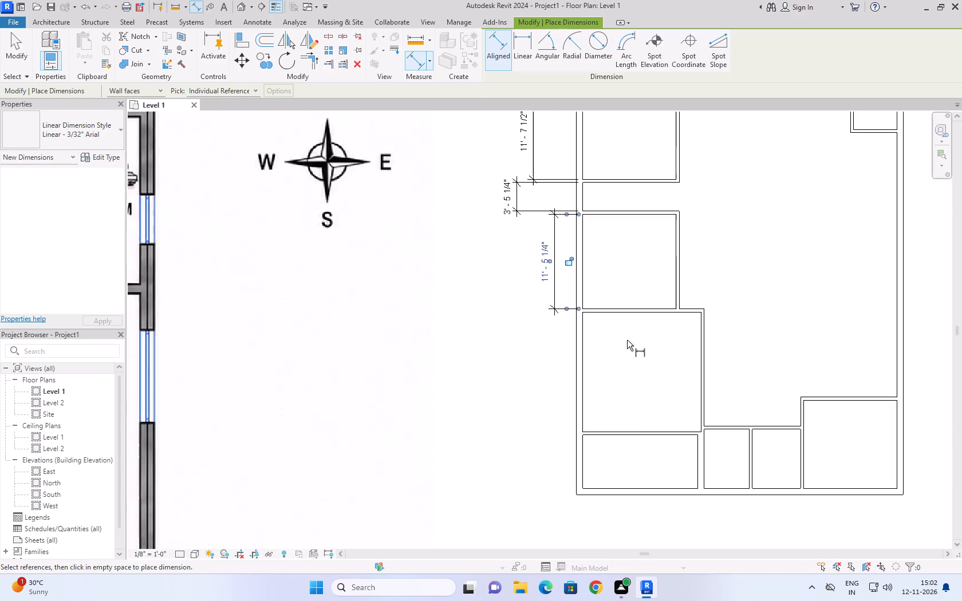
{"action": "scroll", "coordinate": [613, 442], "scroll_direction": "up", "scroll_amount": 4}
{"action": "left_click", "coordinate": [588, 422]}
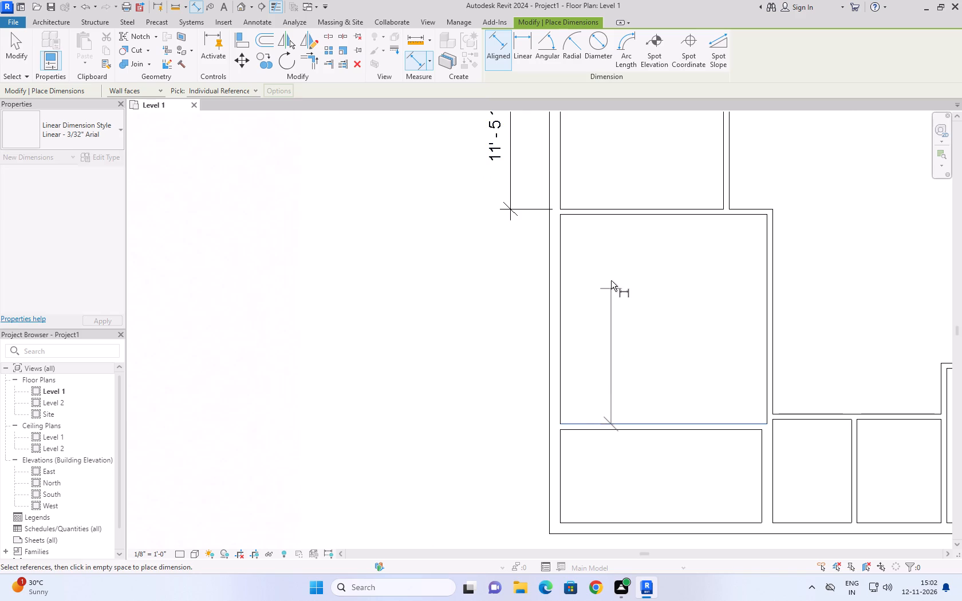
{"action": "left_click", "coordinate": [599, 215]}
{"action": "left_click", "coordinate": [439, 263]}
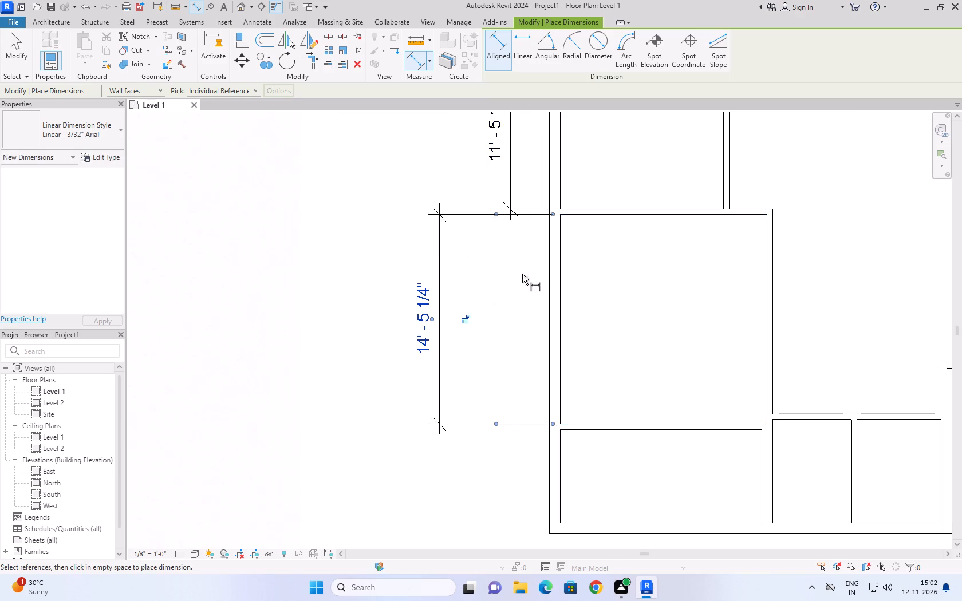
Dimension the attached toilet's inside depth in the southwest corner, placed outside the west wall.
{"action": "scroll", "coordinate": [588, 258], "scroll_direction": "down", "scroll_amount": 3}
{"action": "scroll", "coordinate": [567, 471], "scroll_direction": "up", "scroll_amount": 3}
{"action": "left_click", "coordinate": [621, 409]}
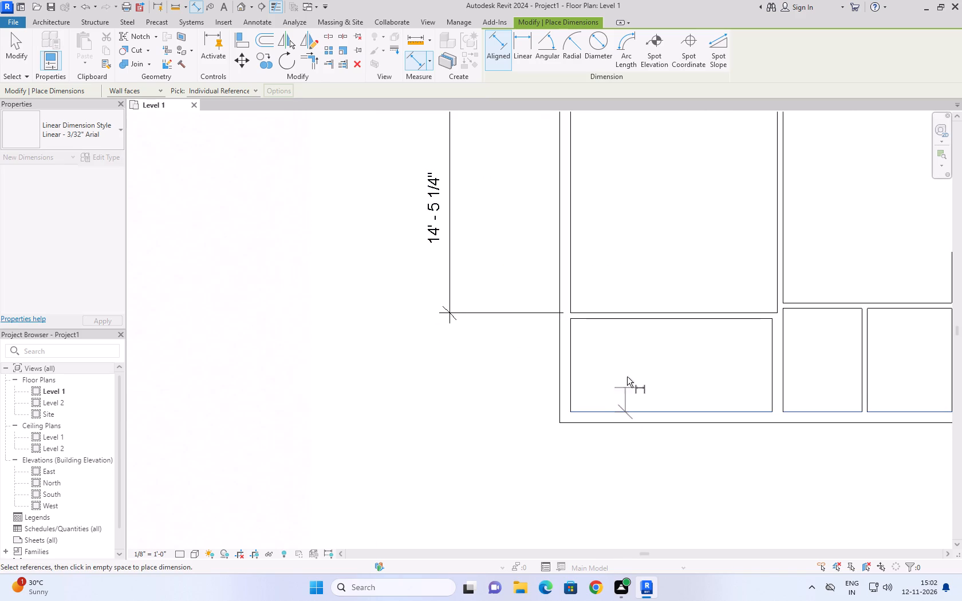
{"action": "left_click", "coordinate": [630, 320]}
{"action": "left_click", "coordinate": [518, 356]}
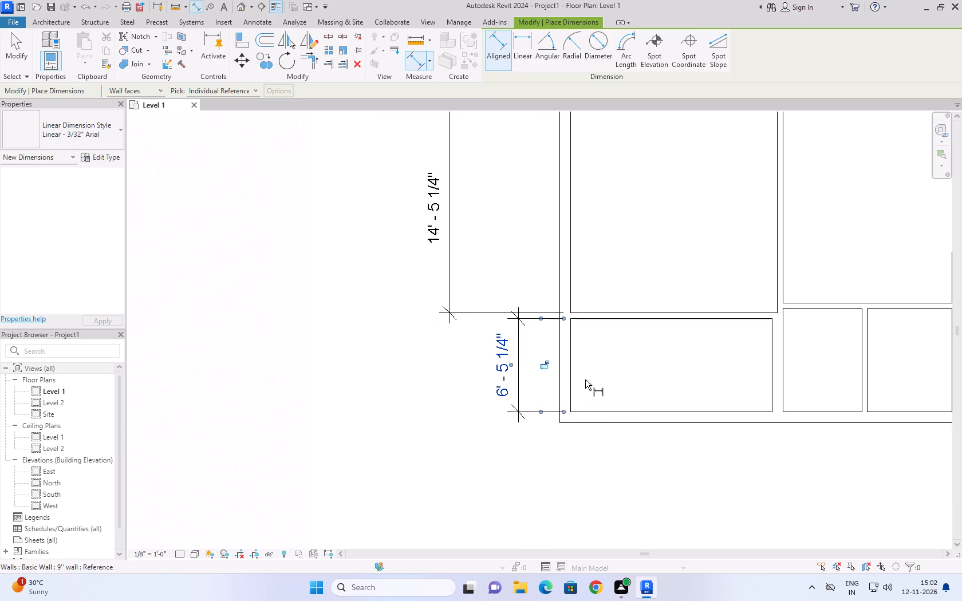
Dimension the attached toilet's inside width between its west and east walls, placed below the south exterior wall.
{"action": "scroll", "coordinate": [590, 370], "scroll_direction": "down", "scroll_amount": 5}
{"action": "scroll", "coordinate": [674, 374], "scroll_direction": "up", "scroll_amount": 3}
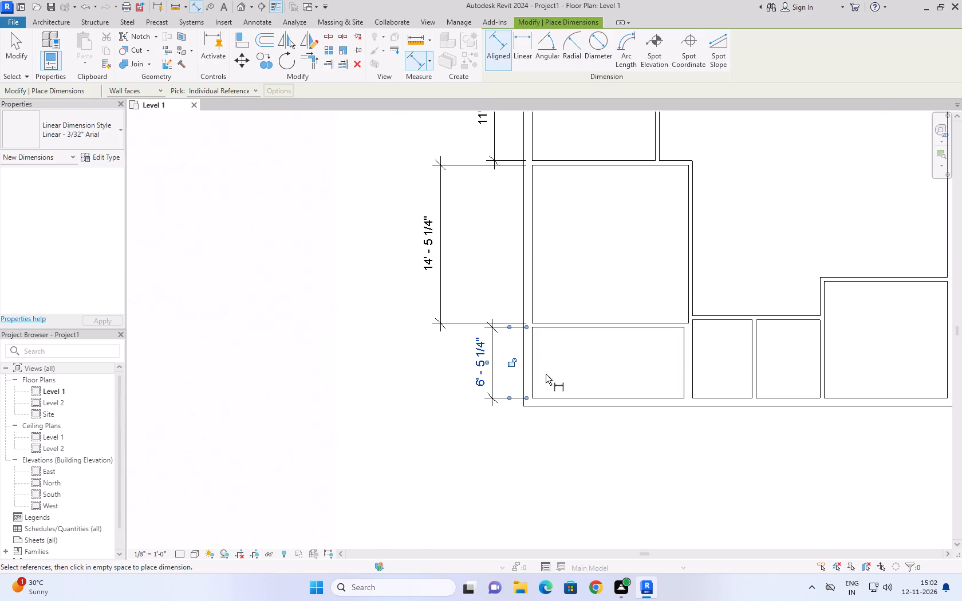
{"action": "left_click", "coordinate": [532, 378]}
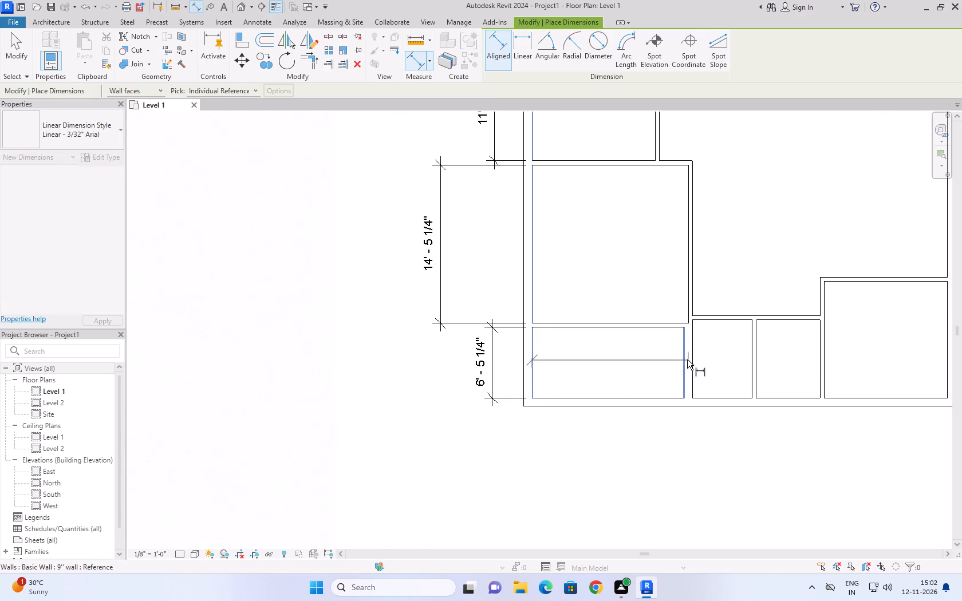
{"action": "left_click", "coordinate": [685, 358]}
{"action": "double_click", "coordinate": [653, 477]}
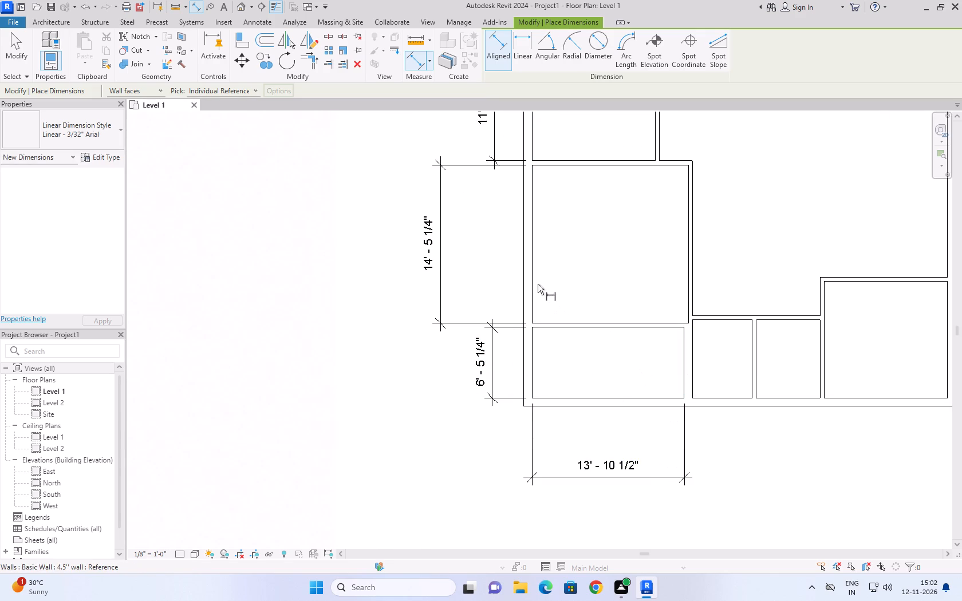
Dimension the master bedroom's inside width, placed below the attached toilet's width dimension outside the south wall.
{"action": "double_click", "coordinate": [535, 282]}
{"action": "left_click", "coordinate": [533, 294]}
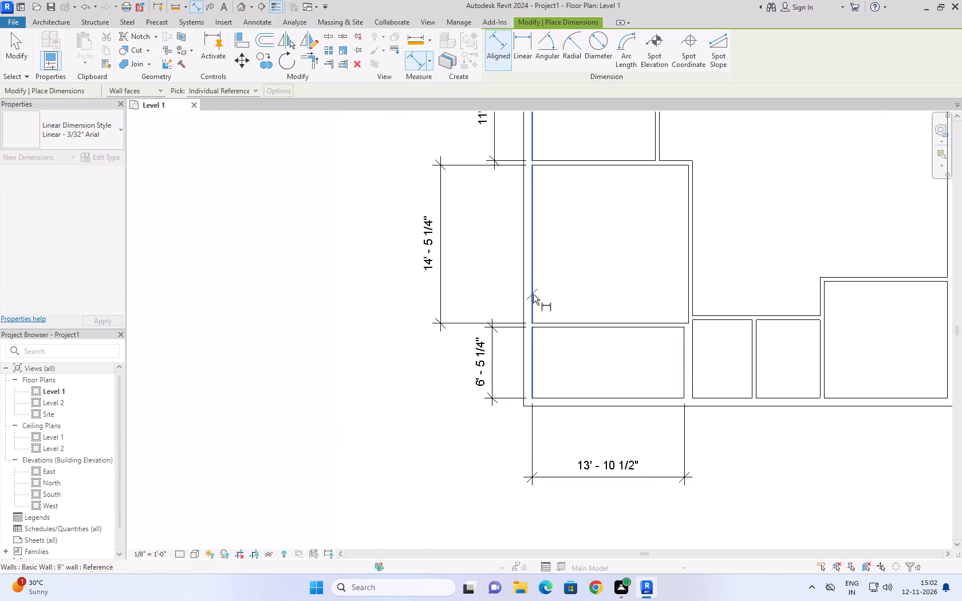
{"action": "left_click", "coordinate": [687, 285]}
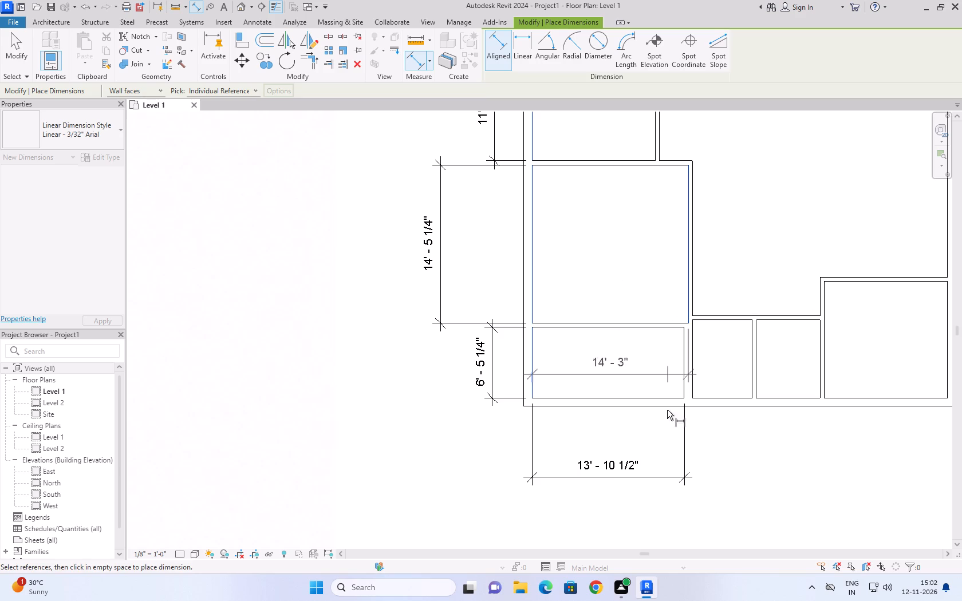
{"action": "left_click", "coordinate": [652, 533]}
Dimension Bedroom 3's inside width between the west exterior wall and its east wall, placed inside the room.
{"action": "scroll", "coordinate": [643, 380], "scroll_direction": "down", "scroll_amount": 4}
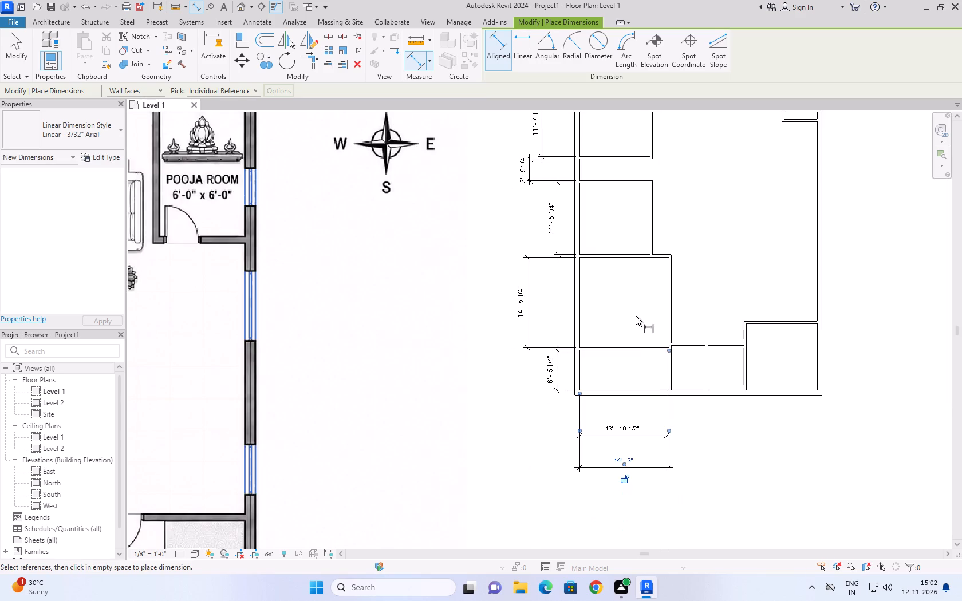
{"action": "scroll", "coordinate": [634, 311], "scroll_direction": "down", "scroll_amount": 2}
{"action": "scroll", "coordinate": [599, 246], "scroll_direction": "up", "scroll_amount": 7}
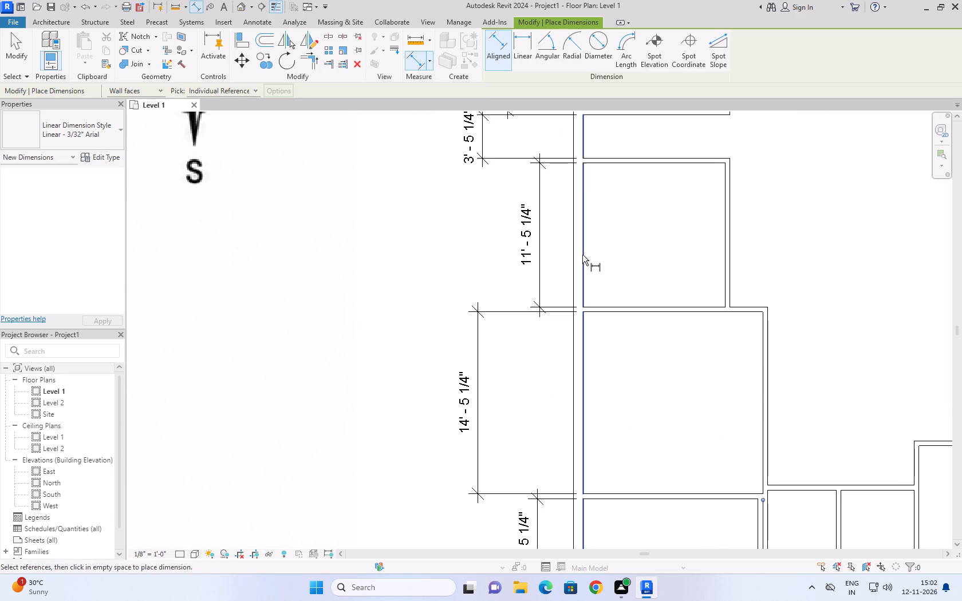
{"action": "double_click", "coordinate": [581, 257]}
{"action": "left_click", "coordinate": [583, 272]}
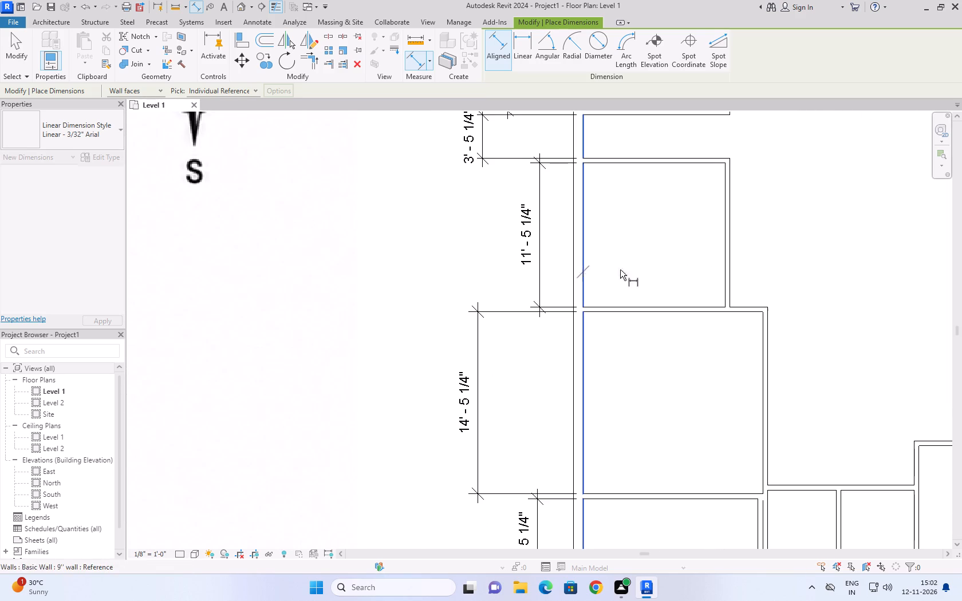
{"action": "left_click", "coordinate": [724, 262]}
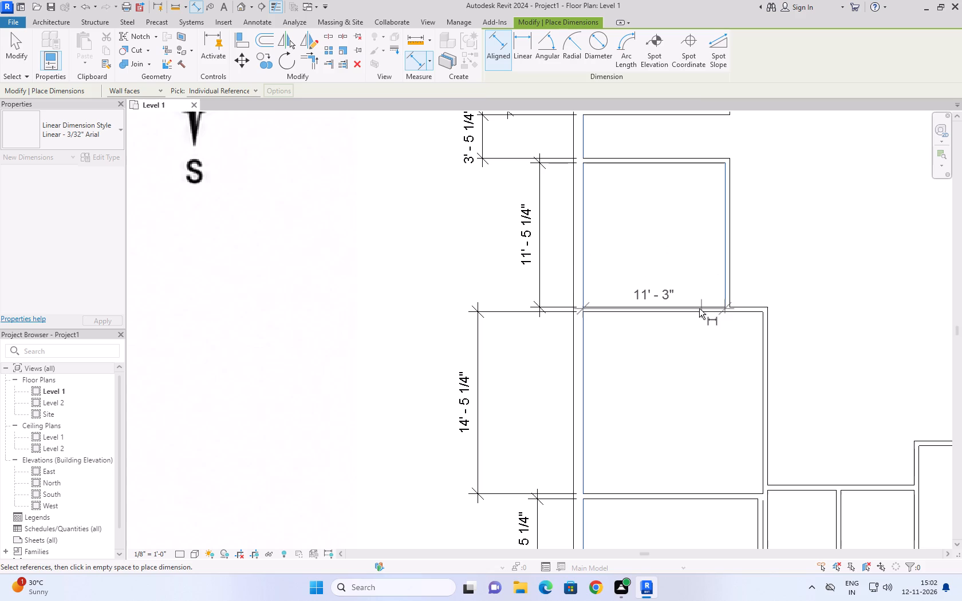
{"action": "left_click", "coordinate": [695, 270]}
Dimension Bedroom 2's inside width between its west and east walls, placed inside the room.
{"action": "middle_click_drag", "start_coordinate": [699, 237], "coordinate": [652, 431]}
{"action": "scroll", "coordinate": [650, 434], "scroll_direction": "down", "scroll_amount": 1}
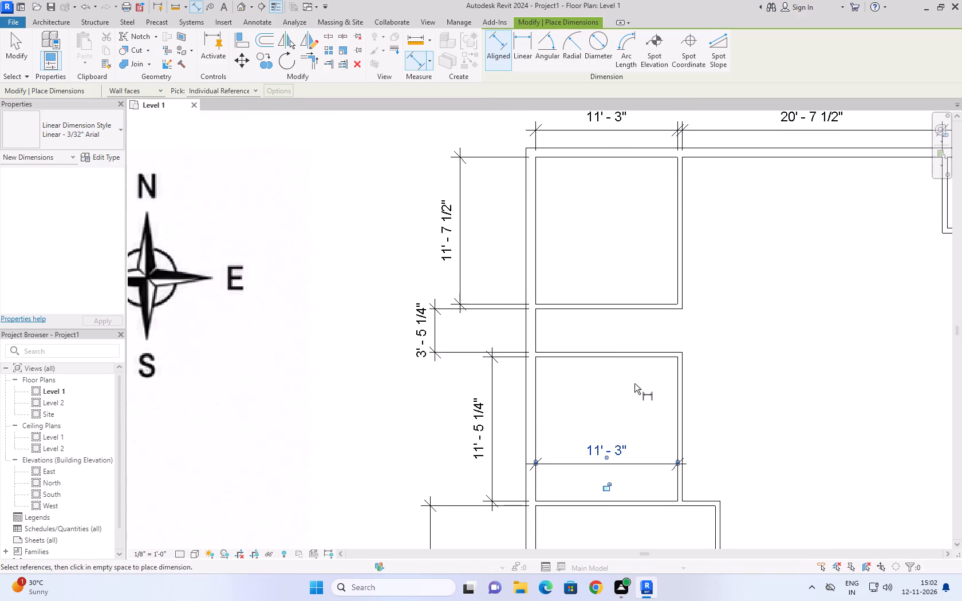
{"action": "left_click", "coordinate": [550, 264]}
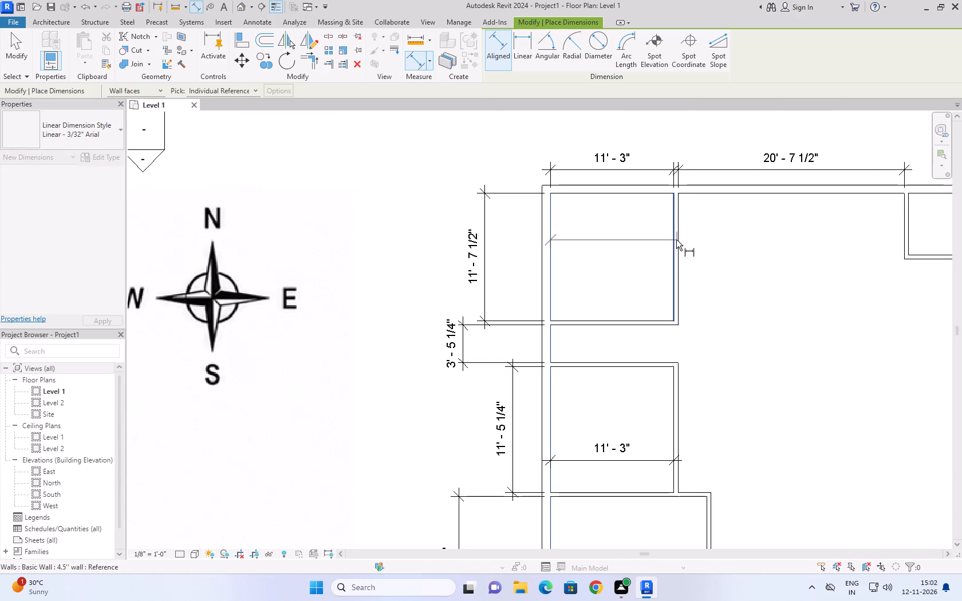
{"action": "left_click", "coordinate": [675, 240]}
{"action": "left_click", "coordinate": [645, 290]}
Dimension the master bedroom's inside width, placed inside the room, and finish dimensioning.
{"action": "scroll", "coordinate": [645, 274], "scroll_direction": "down", "scroll_amount": 7}
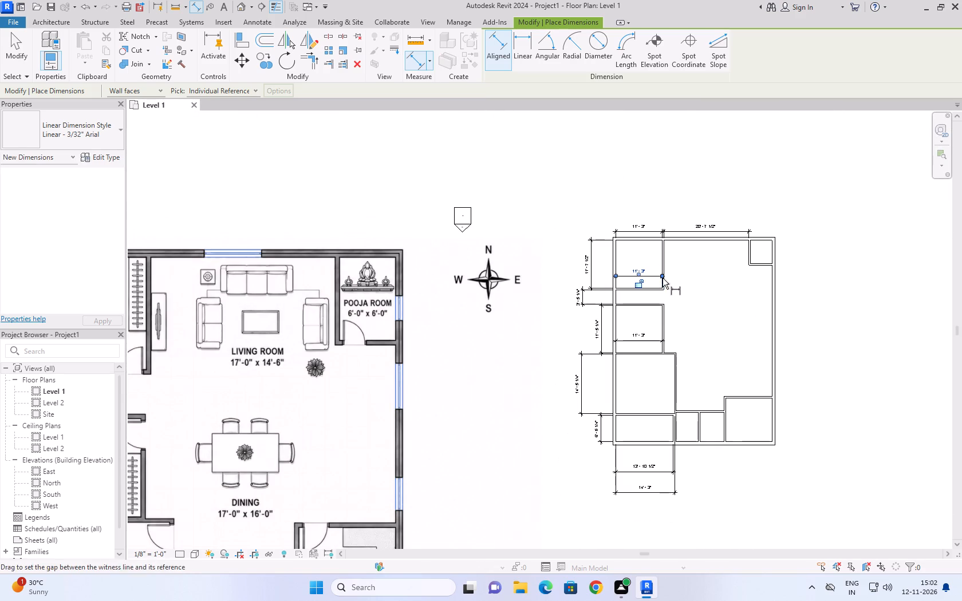
{"action": "scroll", "coordinate": [624, 403], "scroll_direction": "up", "scroll_amount": 3}
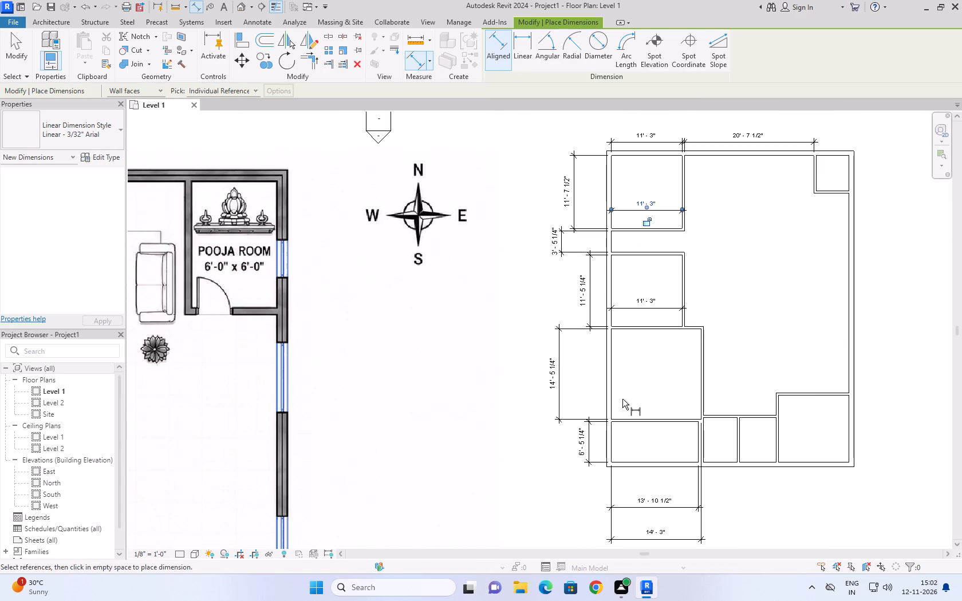
{"action": "left_click", "coordinate": [613, 371]}
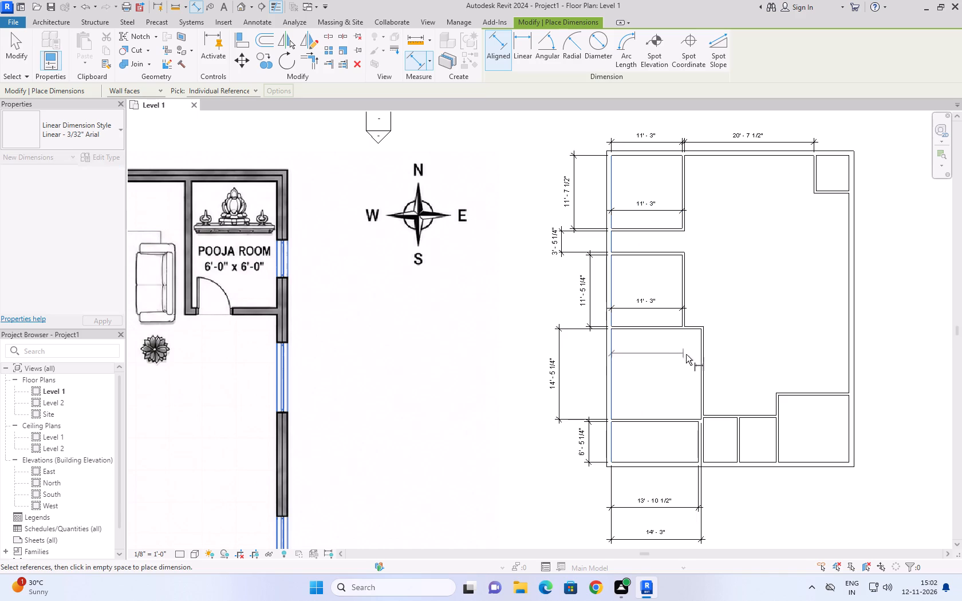
{"action": "left_click", "coordinate": [700, 363]}
{"action": "left_click", "coordinate": [673, 383]}
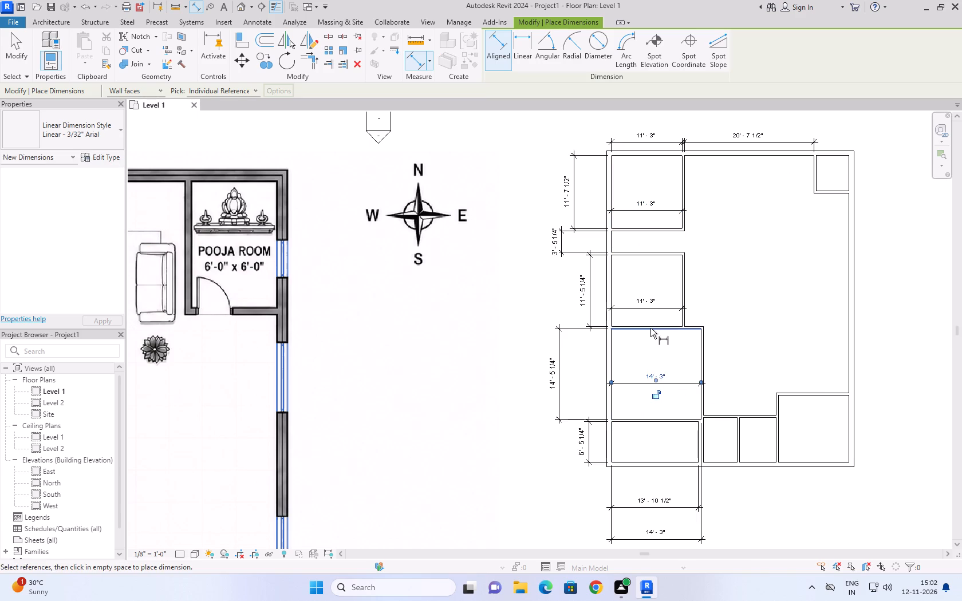
{"action": "key", "text": "Escape"}
{"action": "key", "text": "Escape"}
{"action": "key", "text": "Escape"}
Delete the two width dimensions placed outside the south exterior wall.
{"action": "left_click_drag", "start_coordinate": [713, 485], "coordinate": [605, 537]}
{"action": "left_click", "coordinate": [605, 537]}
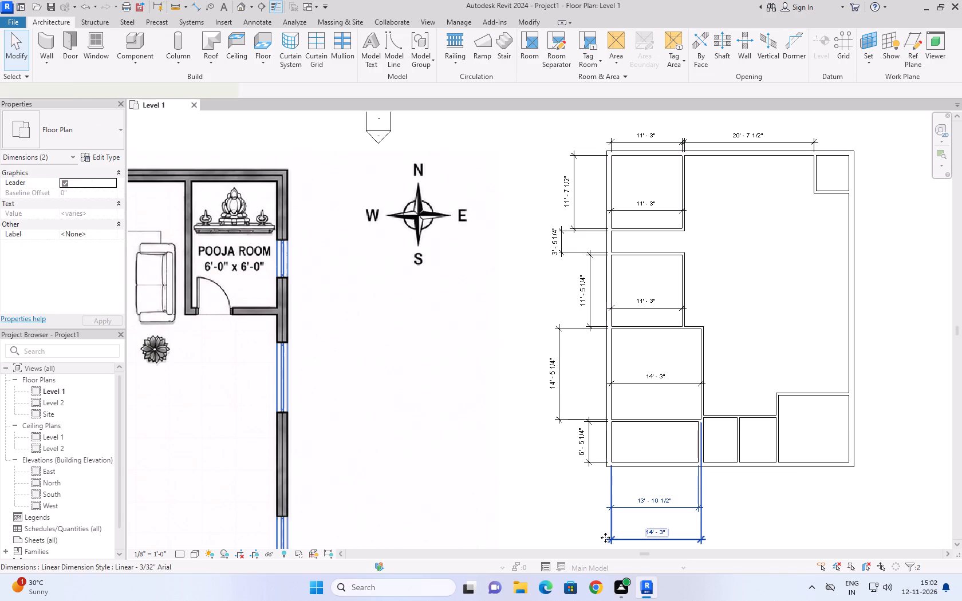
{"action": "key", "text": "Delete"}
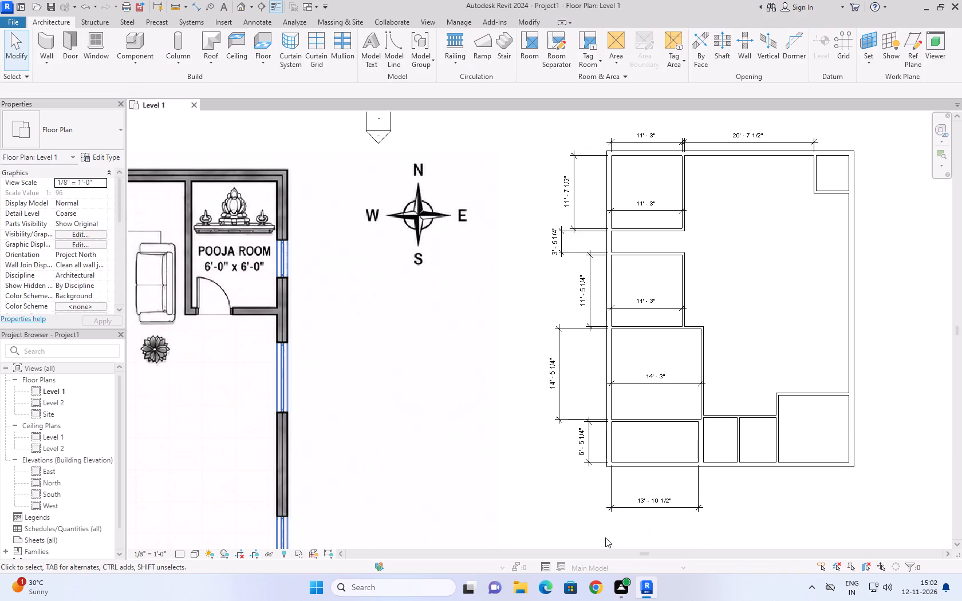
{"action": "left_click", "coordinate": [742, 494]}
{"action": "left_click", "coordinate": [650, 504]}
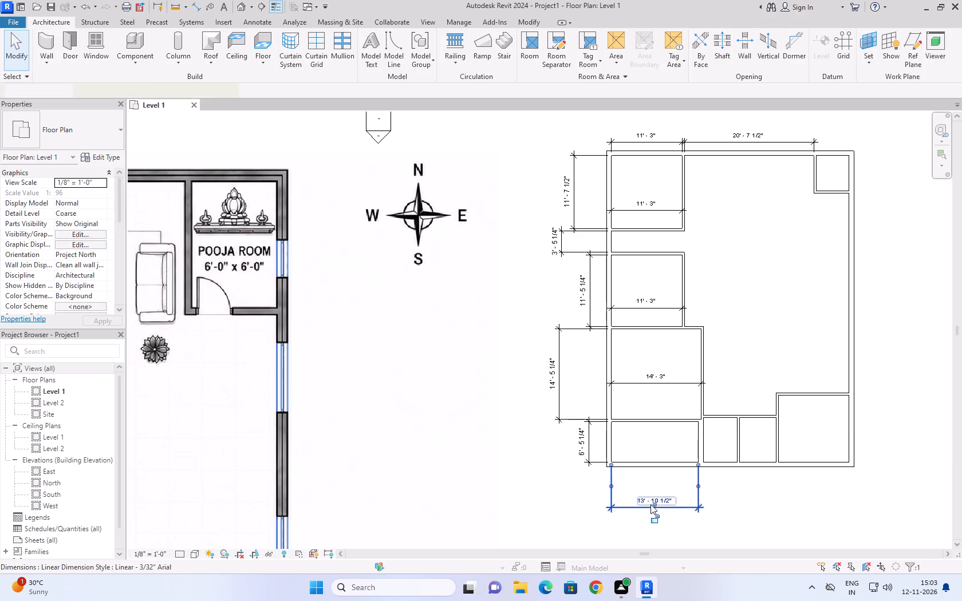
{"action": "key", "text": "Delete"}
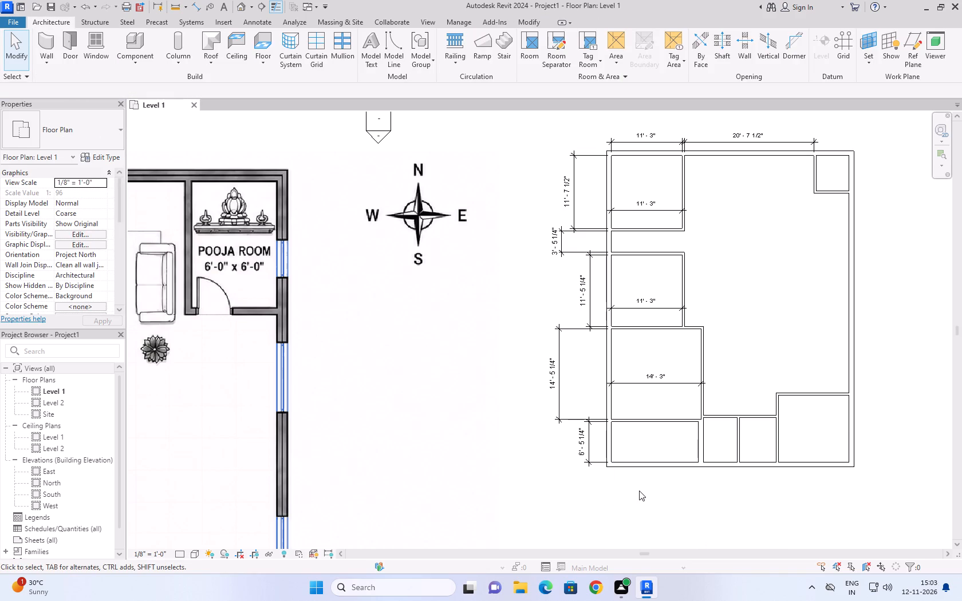
Compare the modelled plan's dimensioned rooms with the room sizes labelled on the reference image.
{"action": "scroll", "coordinate": [639, 491], "scroll_direction": "down", "scroll_amount": 7}
{"action": "scroll", "coordinate": [602, 460], "scroll_direction": "down", "scroll_amount": 4}
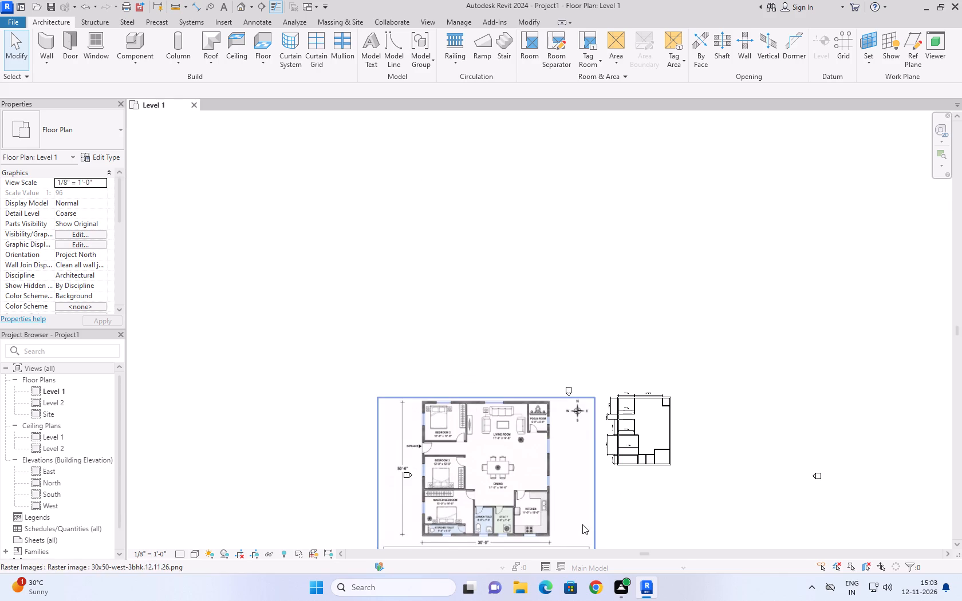
{"action": "scroll", "coordinate": [612, 318], "scroll_direction": "down", "scroll_amount": 3}
{"action": "scroll", "coordinate": [618, 451], "scroll_direction": "up", "scroll_amount": 10}
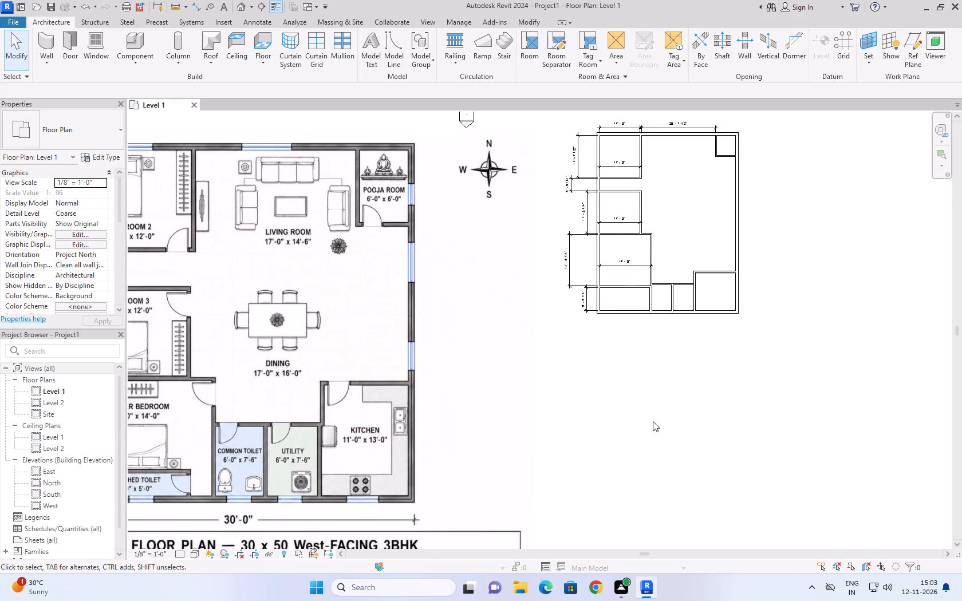
{"action": "middle_click_drag", "start_coordinate": [655, 422], "coordinate": [674, 481]}
{"action": "scroll", "coordinate": [529, 323], "scroll_direction": "down", "scroll_amount": 3}
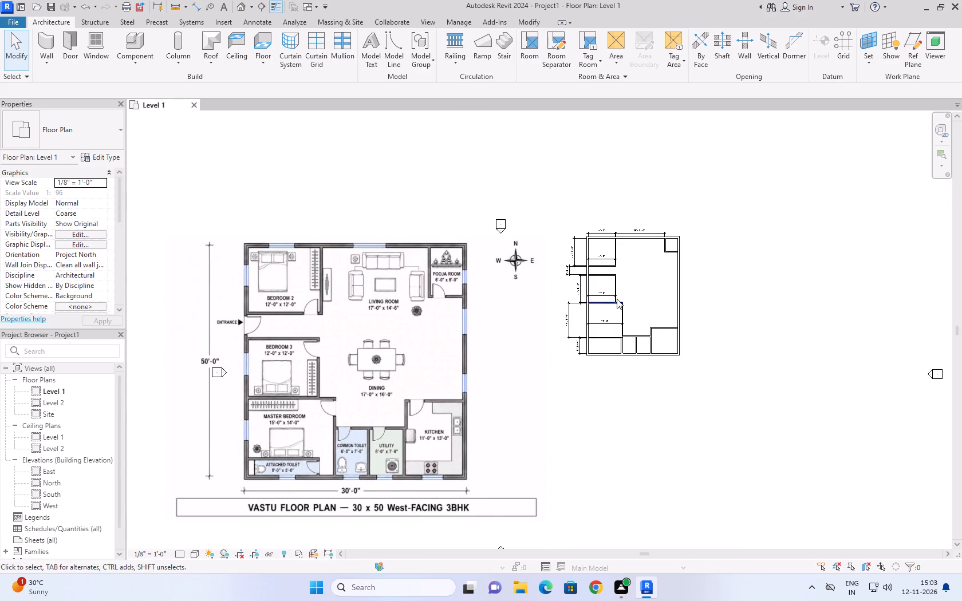
{"action": "scroll", "coordinate": [585, 271], "scroll_direction": "up", "scroll_amount": 7}
{"action": "middle_click_drag", "start_coordinate": [669, 209], "coordinate": [676, 226]}
{"action": "scroll", "coordinate": [676, 226], "scroll_direction": "down", "scroll_amount": 7}
{"action": "scroll", "coordinate": [677, 227], "scroll_direction": "up", "scroll_amount": 6}
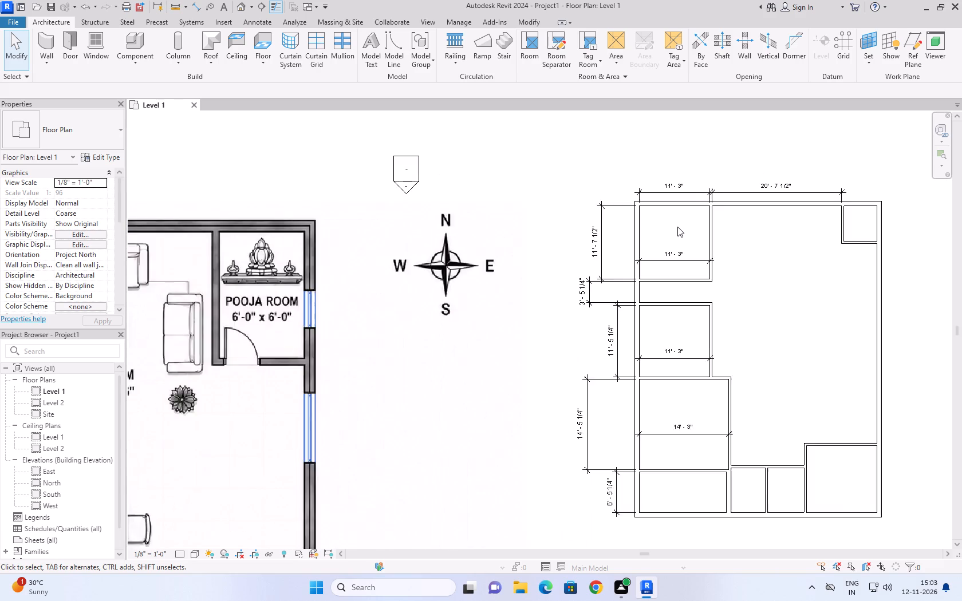
Move the north exterior wall by setting Bedroom 2's inside depth to 12'.
{"action": "scroll", "coordinate": [677, 227], "scroll_direction": "up", "scroll_amount": 5}
{"action": "left_click", "coordinate": [680, 280]}
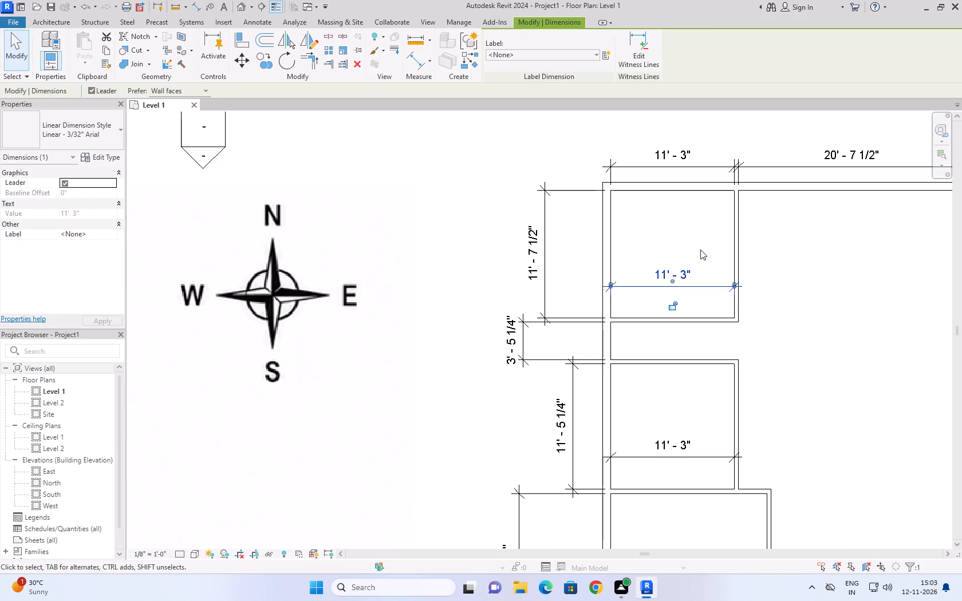
{"action": "left_click", "coordinate": [701, 183]}
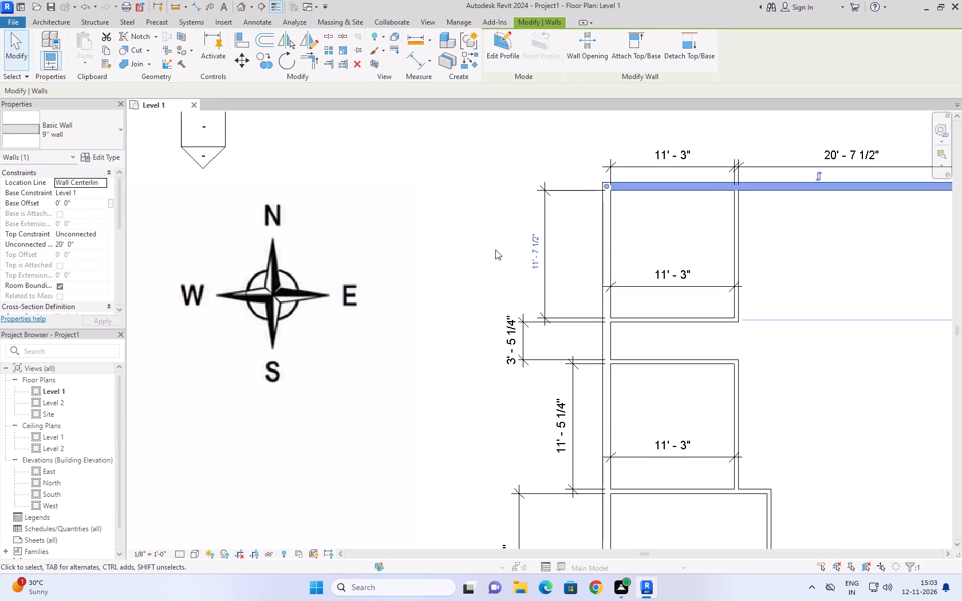
{"action": "left_click", "coordinate": [531, 256]}
{"action": "type", "text": "12"}
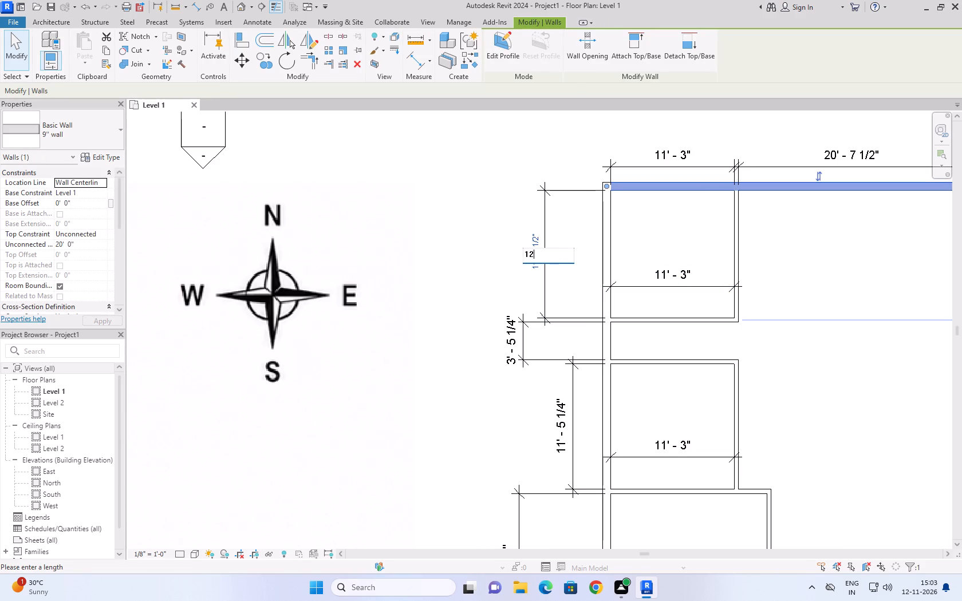
{"action": "key", "text": "apostrophe"}
{"action": "key", "text": "Return"}
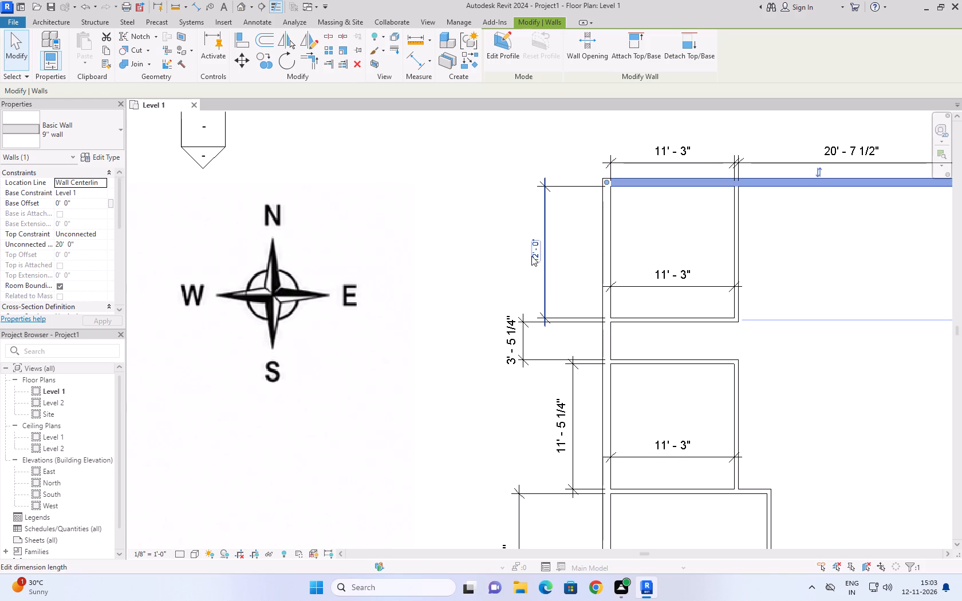
{"action": "left_click", "coordinate": [774, 272]}
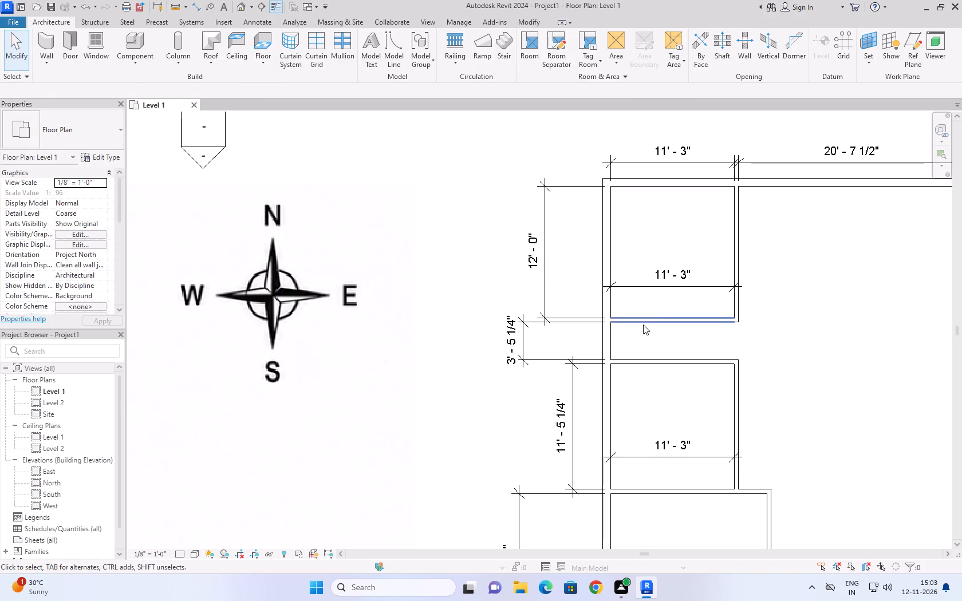
Move the west exterior wall by setting Bedroom 2's inside width to 12'.
{"action": "left_click", "coordinate": [606, 269]}
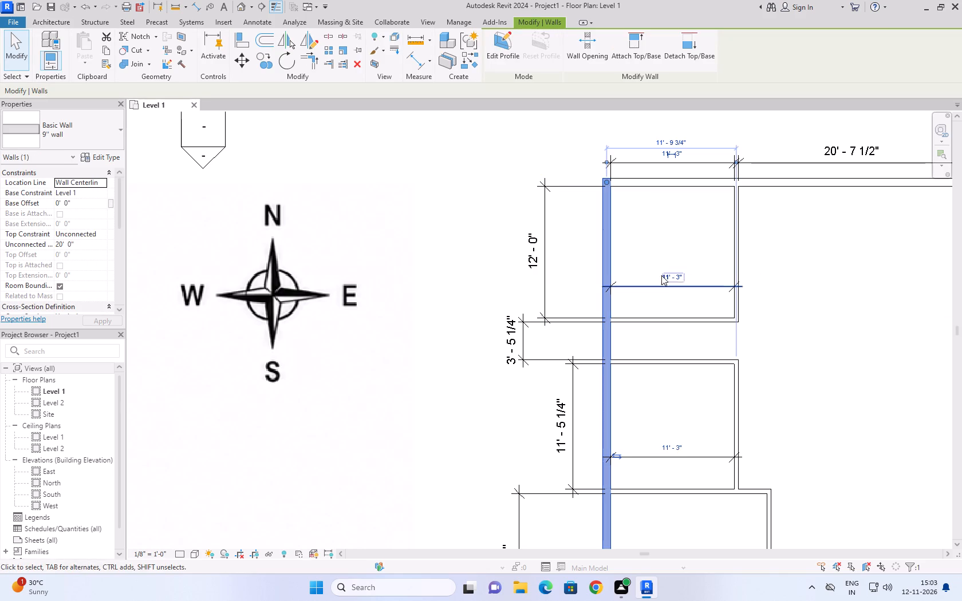
{"action": "left_click", "coordinate": [661, 275]}
{"action": "type", "text": "12'"}
{"action": "key", "text": "Return"}
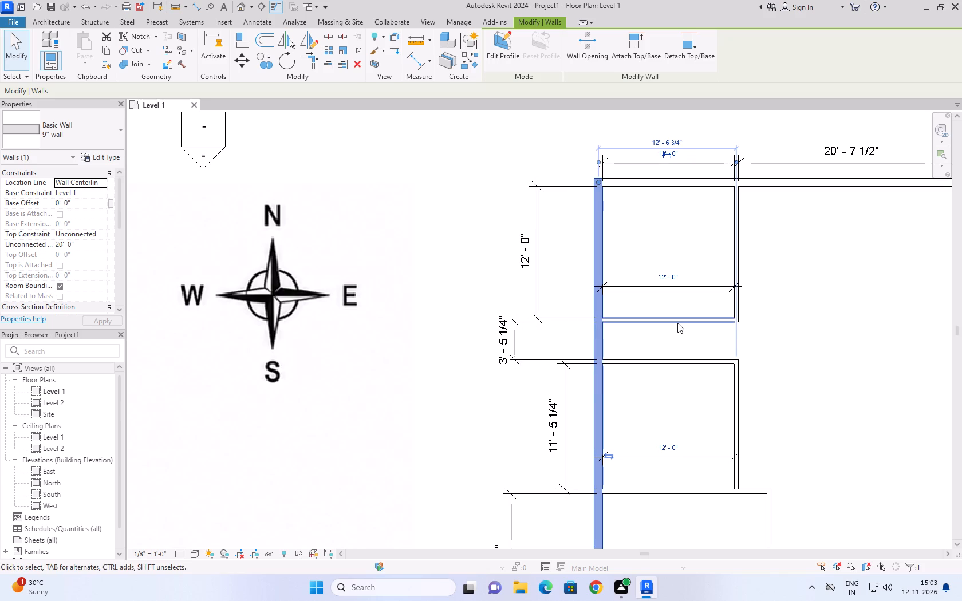
{"action": "scroll", "coordinate": [677, 323], "scroll_direction": "down", "scroll_amount": 4}
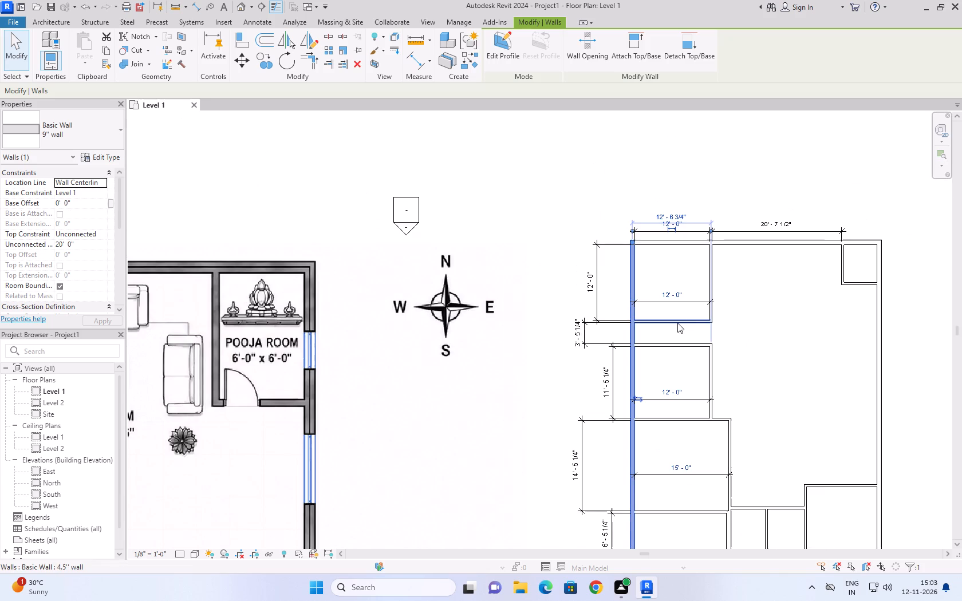
{"action": "left_click", "coordinate": [734, 292]}
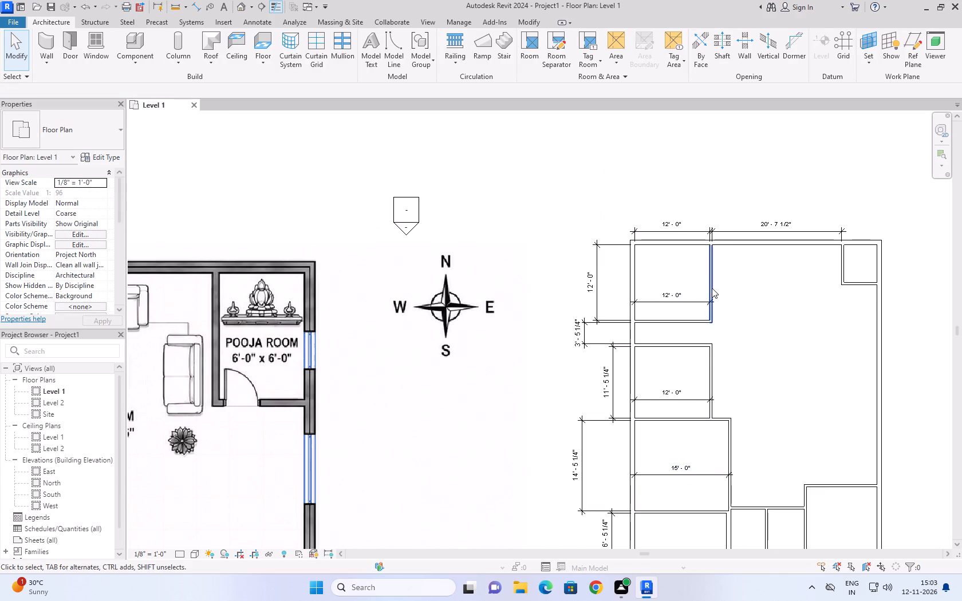
Move the pooja room's west partition by setting its distance from the east exterior wall to 6'.
{"action": "left_click", "coordinate": [712, 288]}
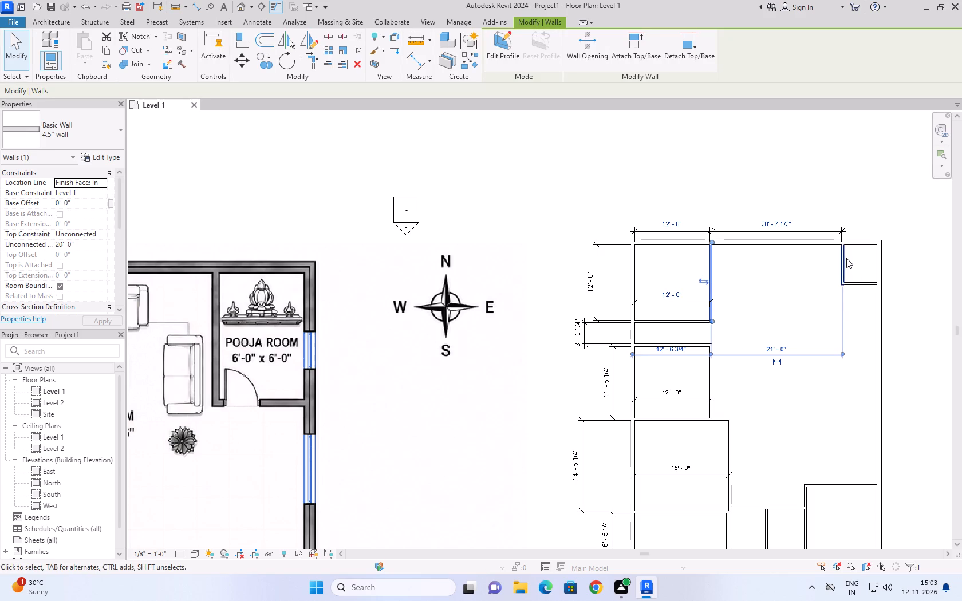
{"action": "left_click", "coordinate": [844, 256]}
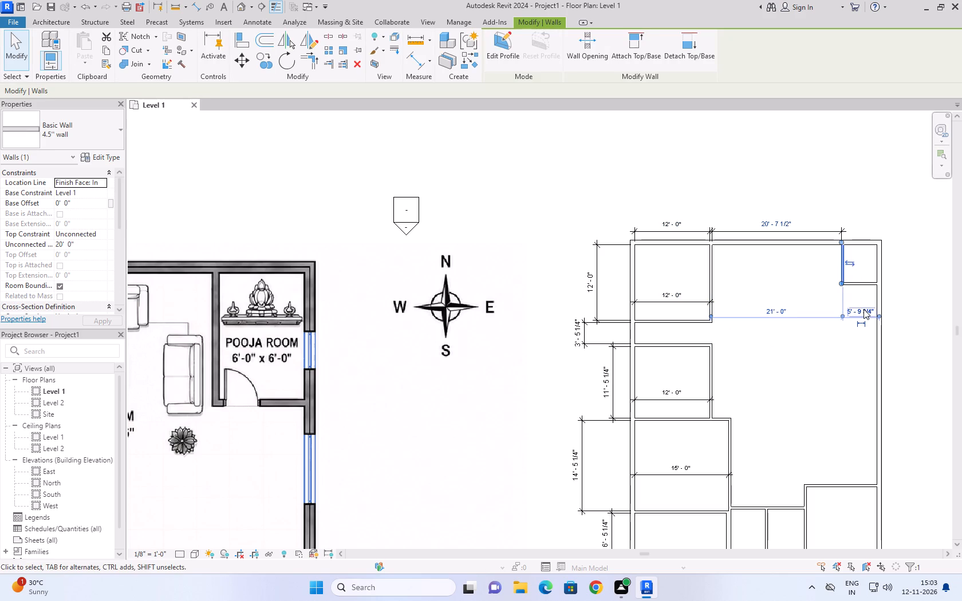
{"action": "left_click", "coordinate": [864, 309]}
{"action": "type", "text": "6'"}
{"action": "key", "text": "Return"}
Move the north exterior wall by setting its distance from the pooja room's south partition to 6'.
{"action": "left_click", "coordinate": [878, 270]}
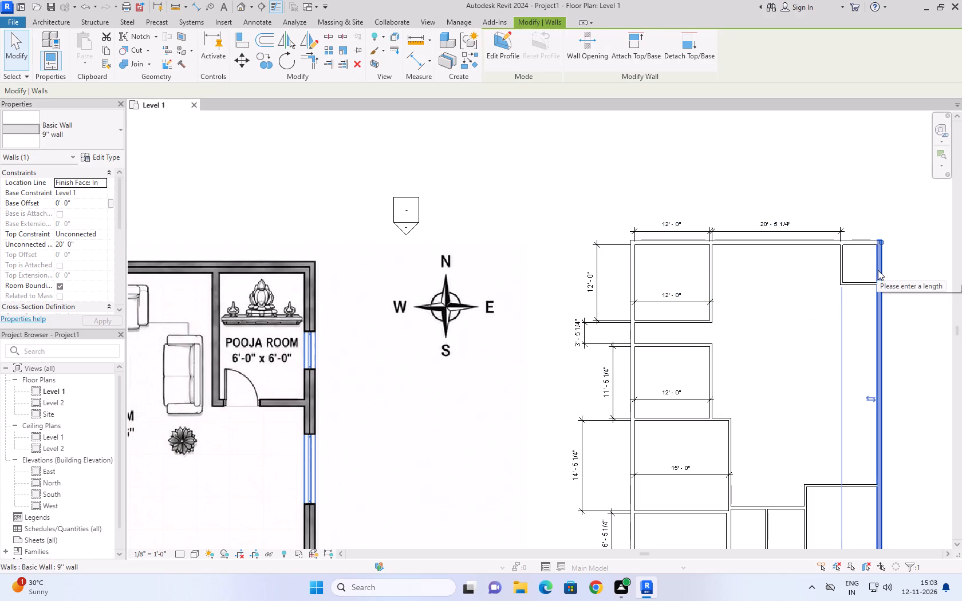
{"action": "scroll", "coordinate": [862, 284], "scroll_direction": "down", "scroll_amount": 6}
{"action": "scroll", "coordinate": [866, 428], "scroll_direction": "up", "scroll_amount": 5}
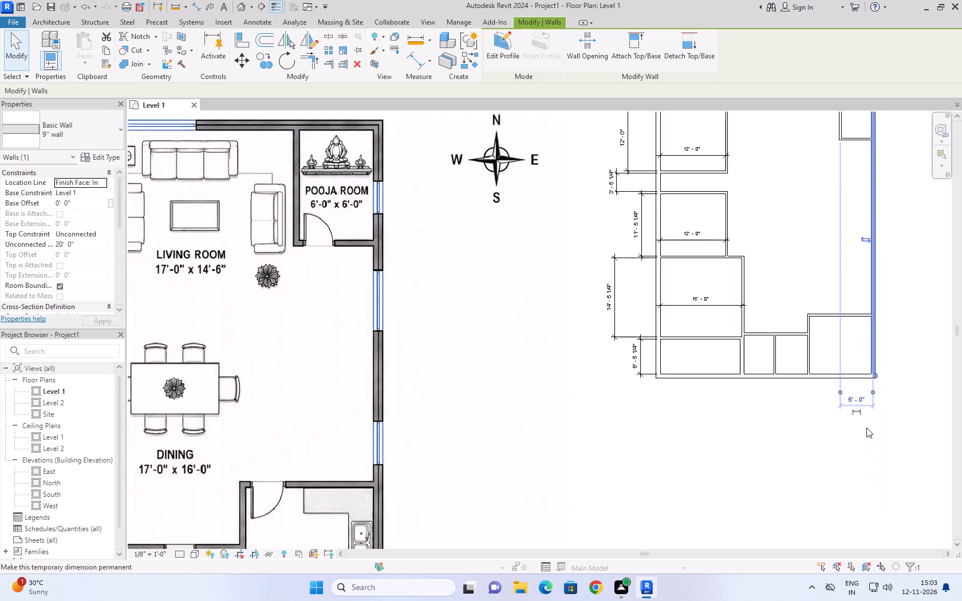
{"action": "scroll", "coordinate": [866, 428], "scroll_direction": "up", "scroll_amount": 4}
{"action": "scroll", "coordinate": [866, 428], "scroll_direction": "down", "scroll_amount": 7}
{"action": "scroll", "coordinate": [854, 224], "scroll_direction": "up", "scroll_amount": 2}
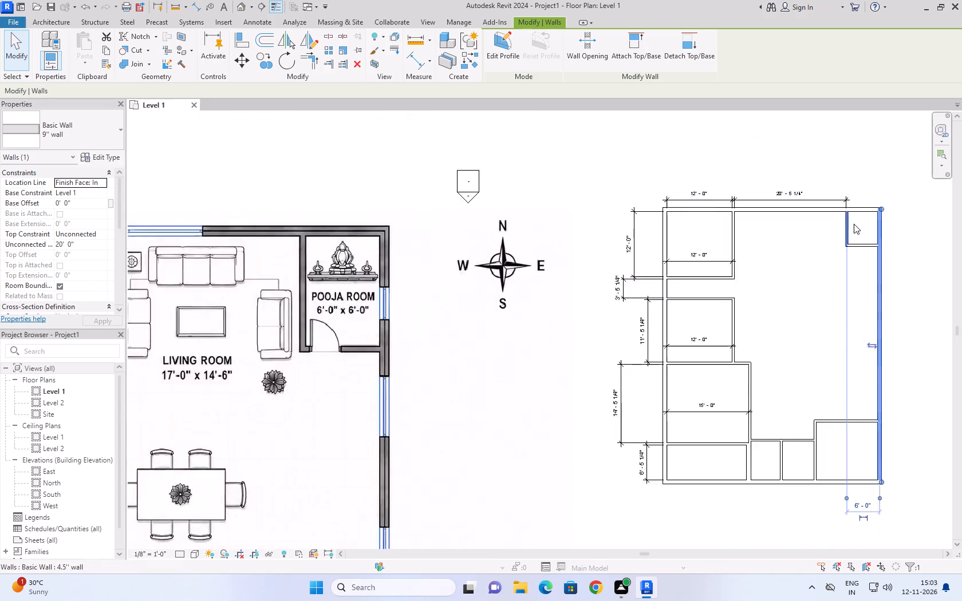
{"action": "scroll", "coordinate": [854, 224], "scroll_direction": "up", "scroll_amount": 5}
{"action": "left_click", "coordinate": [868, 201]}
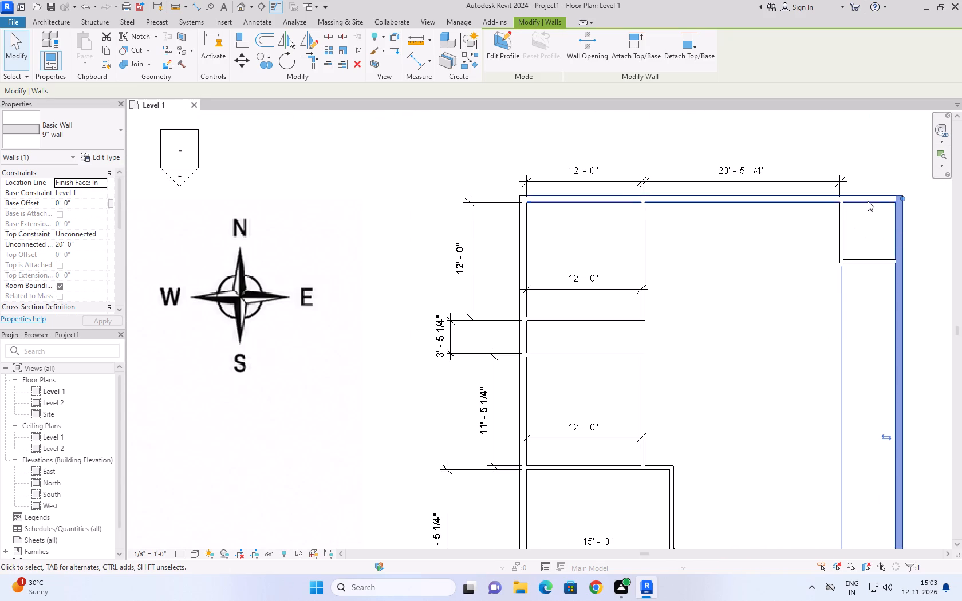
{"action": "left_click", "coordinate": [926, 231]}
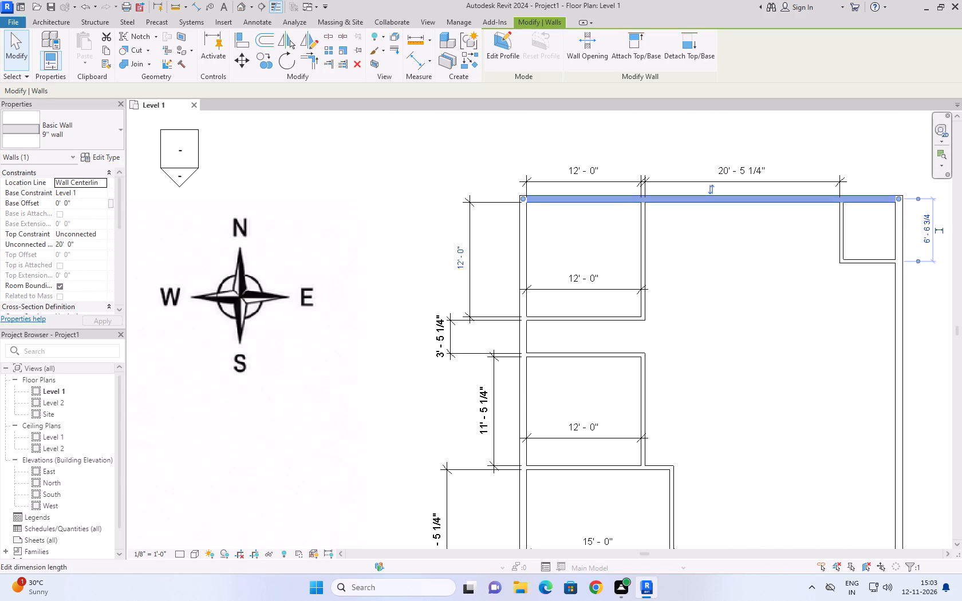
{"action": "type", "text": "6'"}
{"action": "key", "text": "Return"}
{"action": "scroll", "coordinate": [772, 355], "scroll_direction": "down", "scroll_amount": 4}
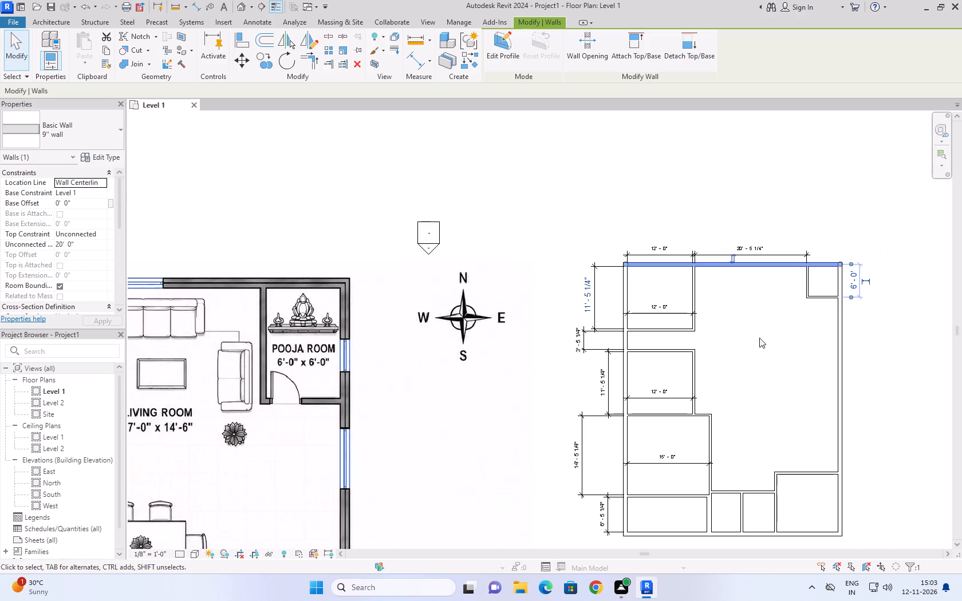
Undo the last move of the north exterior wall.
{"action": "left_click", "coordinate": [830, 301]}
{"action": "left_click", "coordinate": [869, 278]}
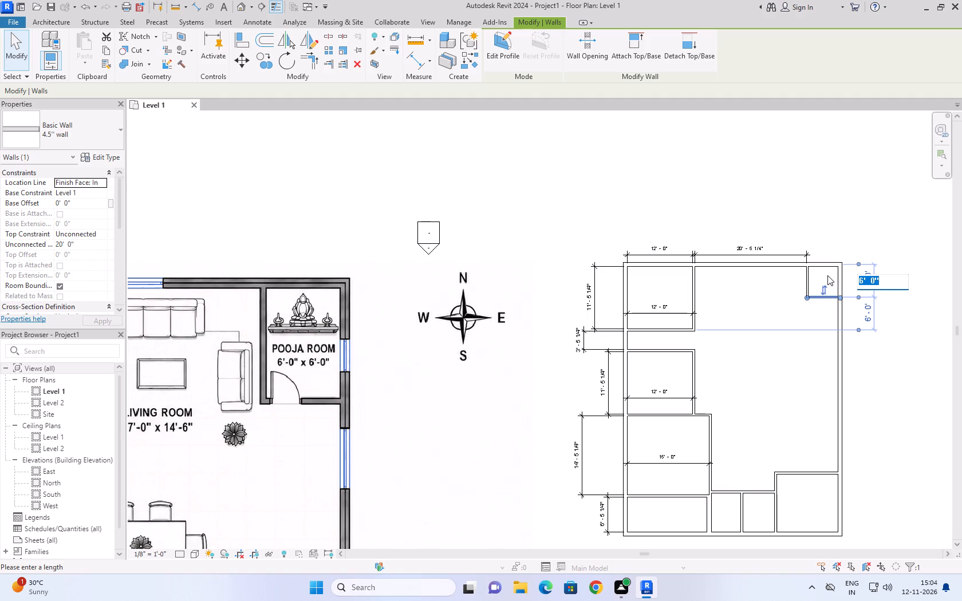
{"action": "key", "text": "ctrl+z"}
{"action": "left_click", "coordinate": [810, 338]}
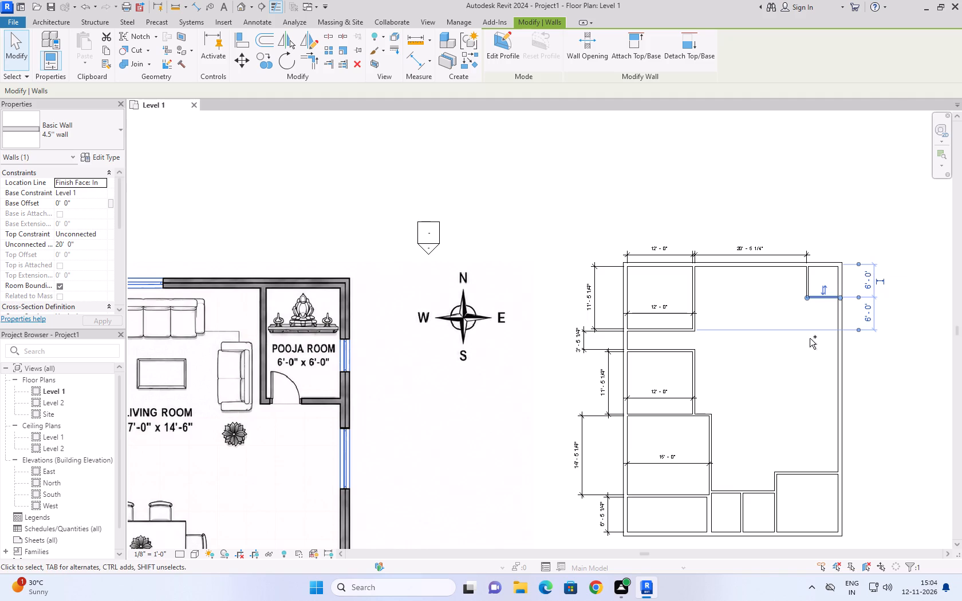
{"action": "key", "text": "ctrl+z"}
Move the pooja room's south partition by setting its distance from the north exterior wall to 6'.
{"action": "left_click", "coordinate": [861, 262]}
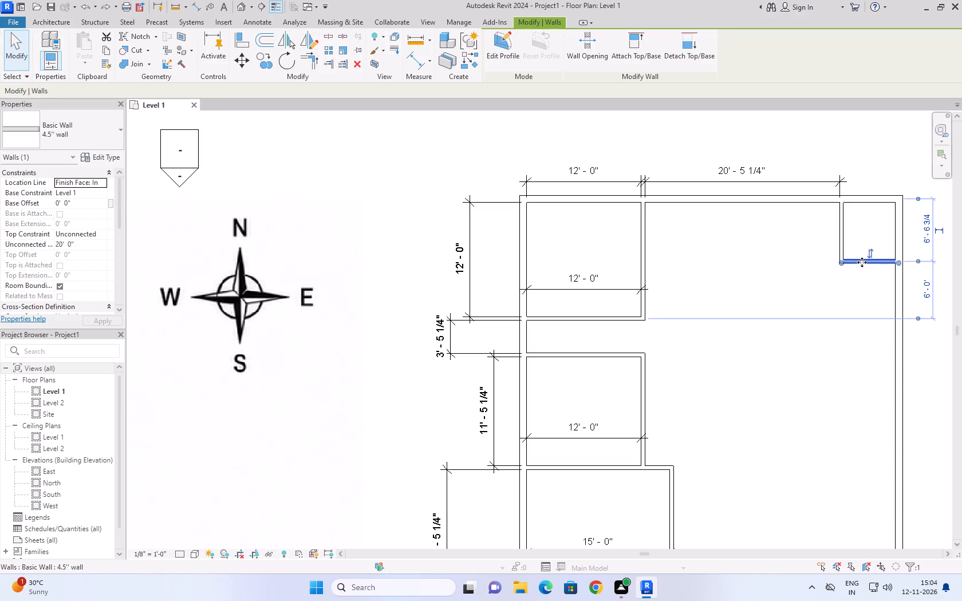
{"action": "middle_click_drag", "start_coordinate": [846, 304], "coordinate": [742, 342]}
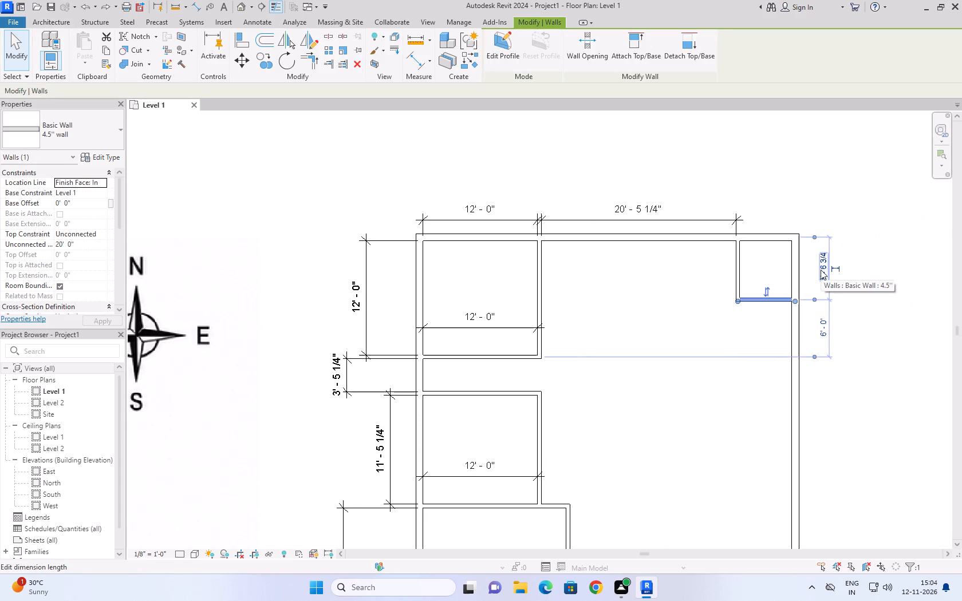
{"action": "left_click", "coordinate": [821, 270]}
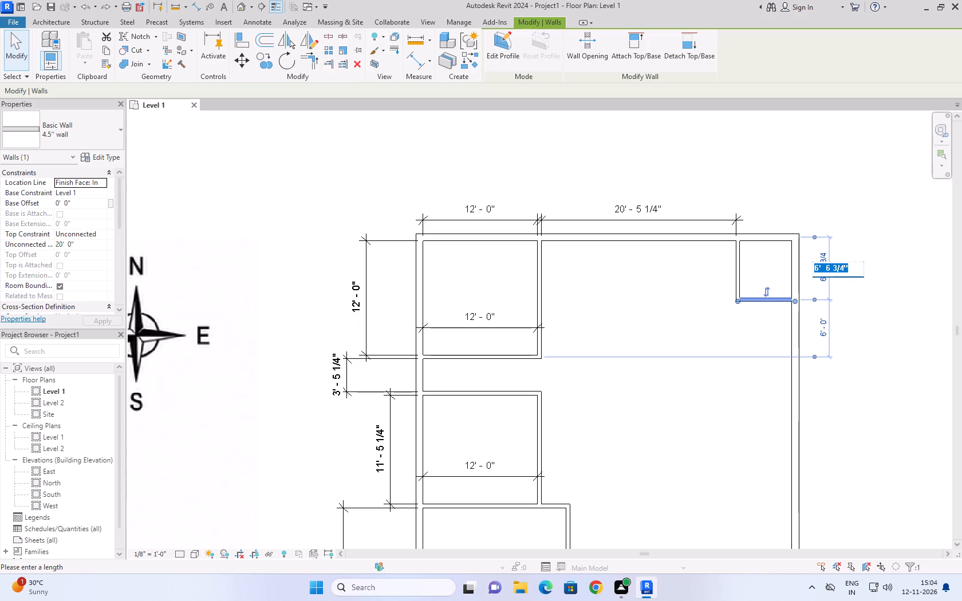
{"action": "type", "text": "6'"}
{"action": "key", "text": "Return"}
{"action": "scroll", "coordinate": [690, 361], "scroll_direction": "down", "scroll_amount": 4}
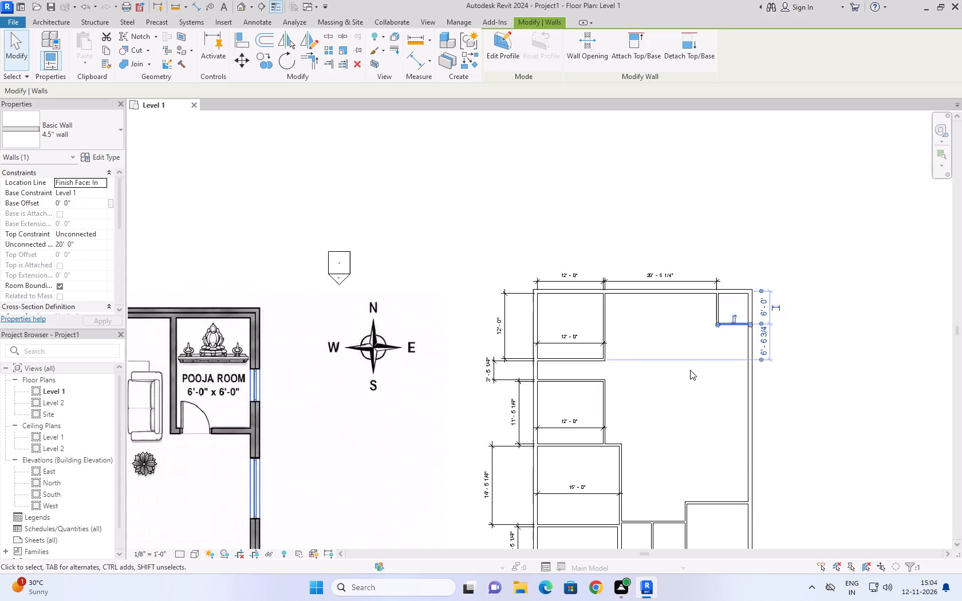
{"action": "scroll", "coordinate": [802, 325], "scroll_direction": "down", "scroll_amount": 2}
{"action": "scroll", "coordinate": [793, 396], "scroll_direction": "up", "scroll_amount": 4}
{"action": "left_click", "coordinate": [793, 396]}
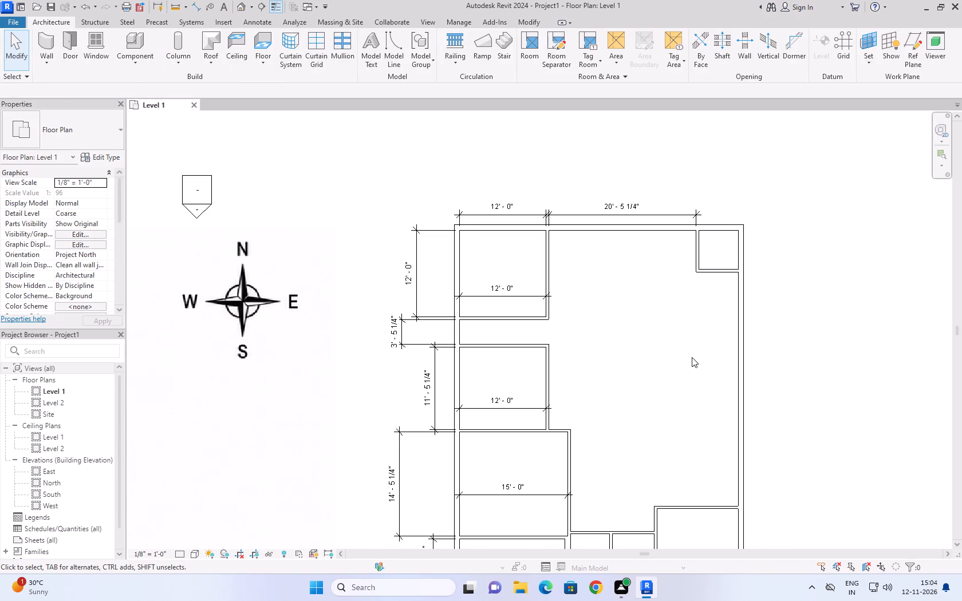
Set the clear depth of the narrow space south of Bedroom 2 to 4' by moving its south wall.
{"action": "scroll", "coordinate": [648, 343], "scroll_direction": "down", "scroll_amount": 2}
{"action": "scroll", "coordinate": [661, 392], "scroll_direction": "down", "scroll_amount": 2}
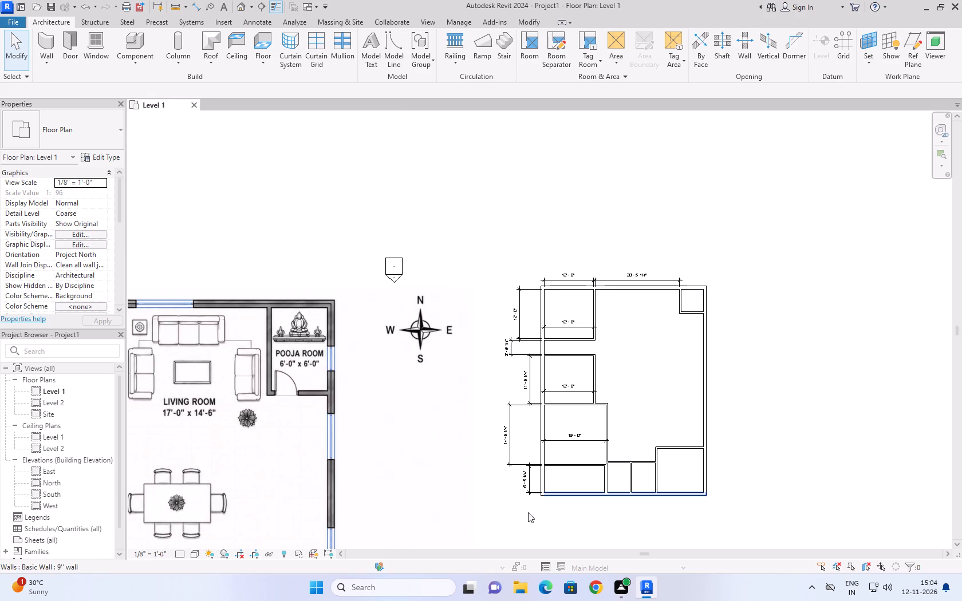
{"action": "scroll", "coordinate": [578, 366], "scroll_direction": "up", "scroll_amount": 5}
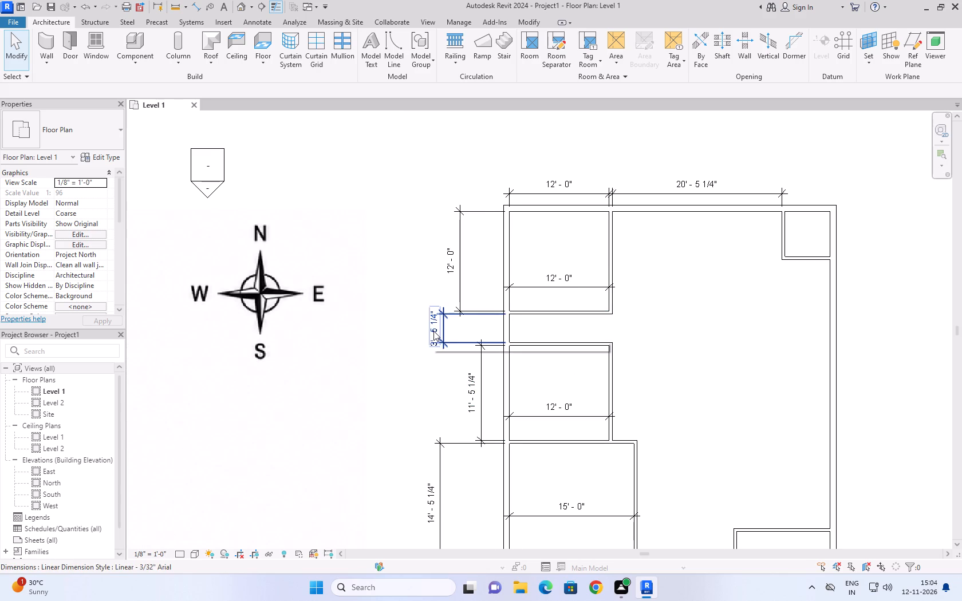
{"action": "left_click", "coordinate": [538, 346]}
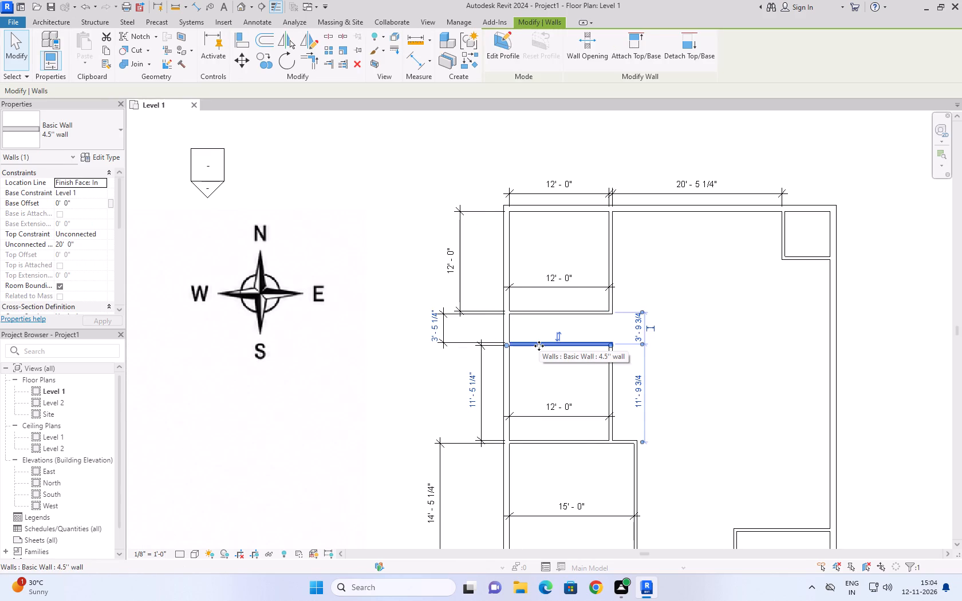
{"action": "left_click", "coordinate": [443, 330]}
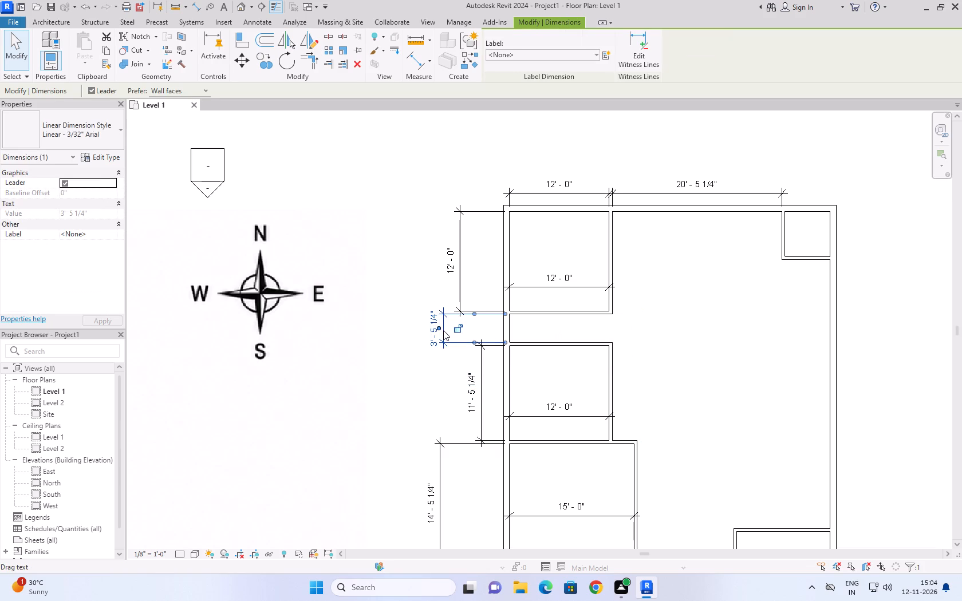
{"action": "left_click", "coordinate": [529, 343]}
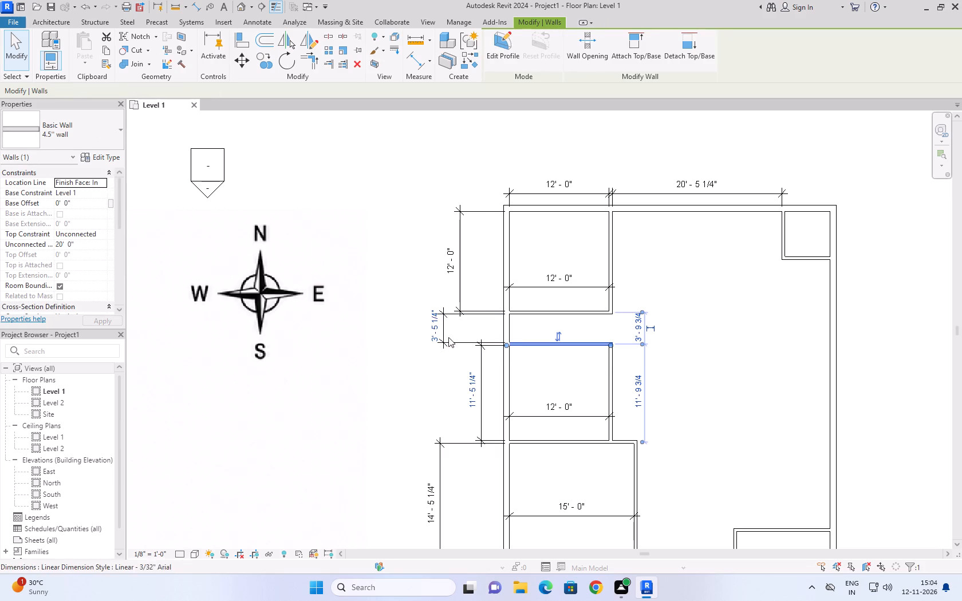
{"action": "left_click", "coordinate": [435, 326]}
{"action": "type", "text": "4'"}
{"action": "key", "text": "Return"}
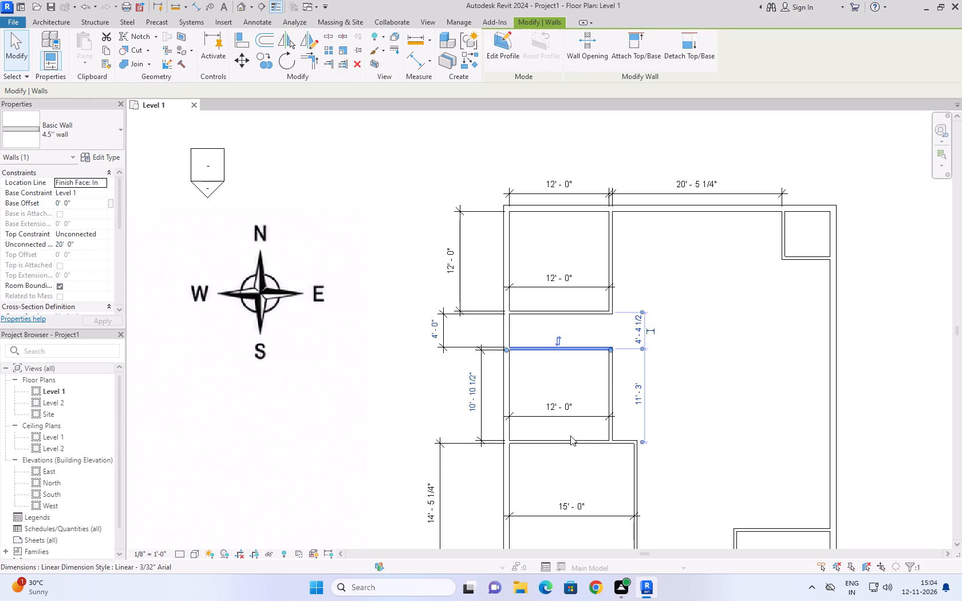
Move the south wall of the middle west bedroom by setting its distance from that room's north wall to 12'.
{"action": "left_click", "coordinate": [571, 440]}
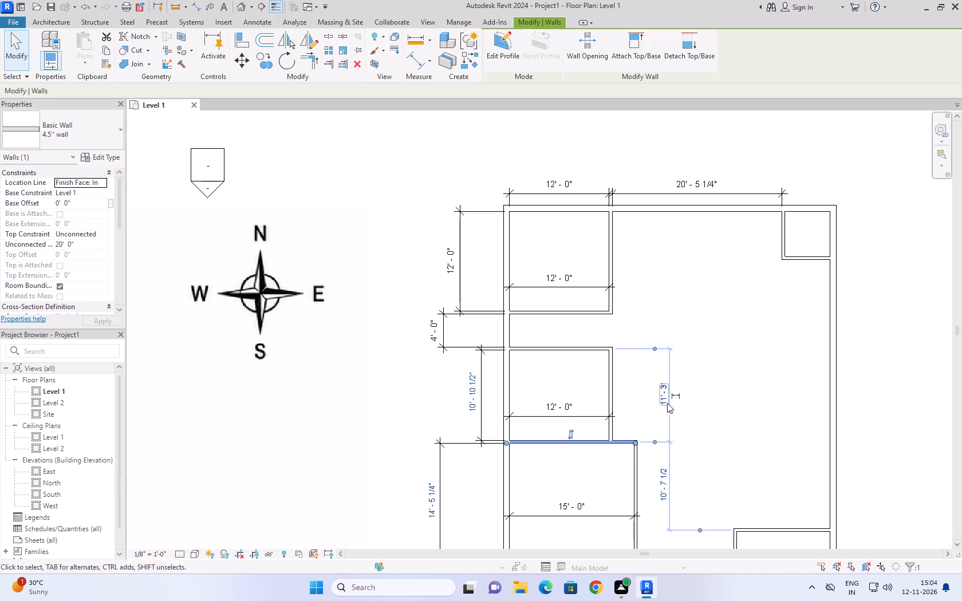
{"action": "left_click", "coordinate": [664, 388]}
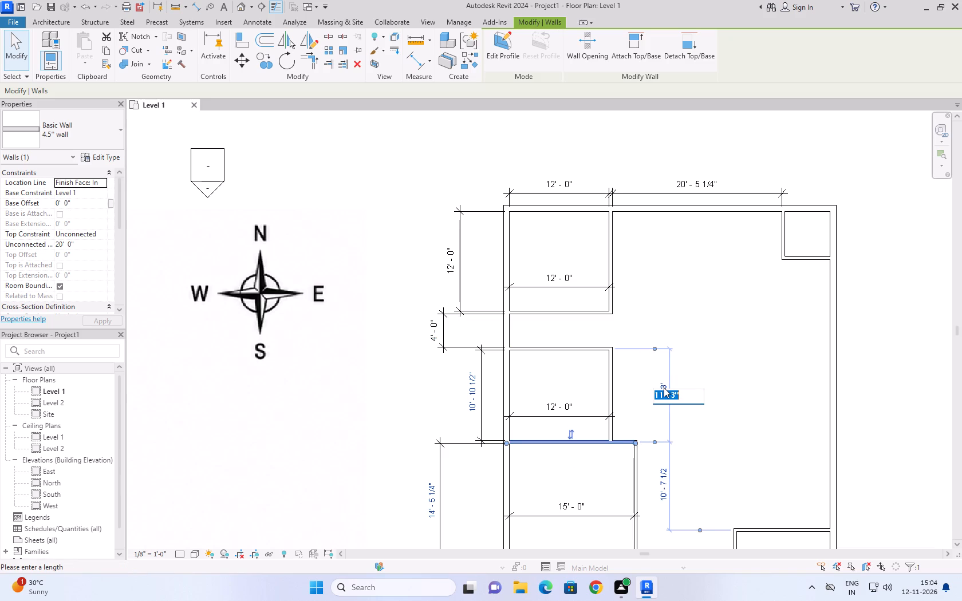
{"action": "type", "text": "12'"}
{"action": "key", "text": "Return"}
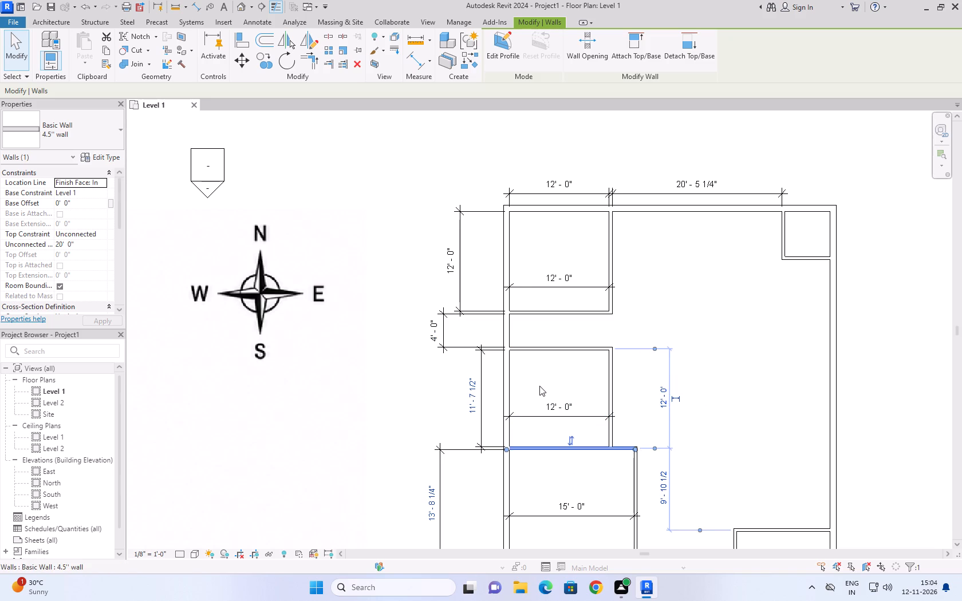
Move the middle west bedroom's north wall by setting its centre-to-centre distance from Bedroom 2's south wall to 4'.
{"action": "left_click", "coordinate": [610, 390]}
{"action": "left_click", "coordinate": [470, 405]}
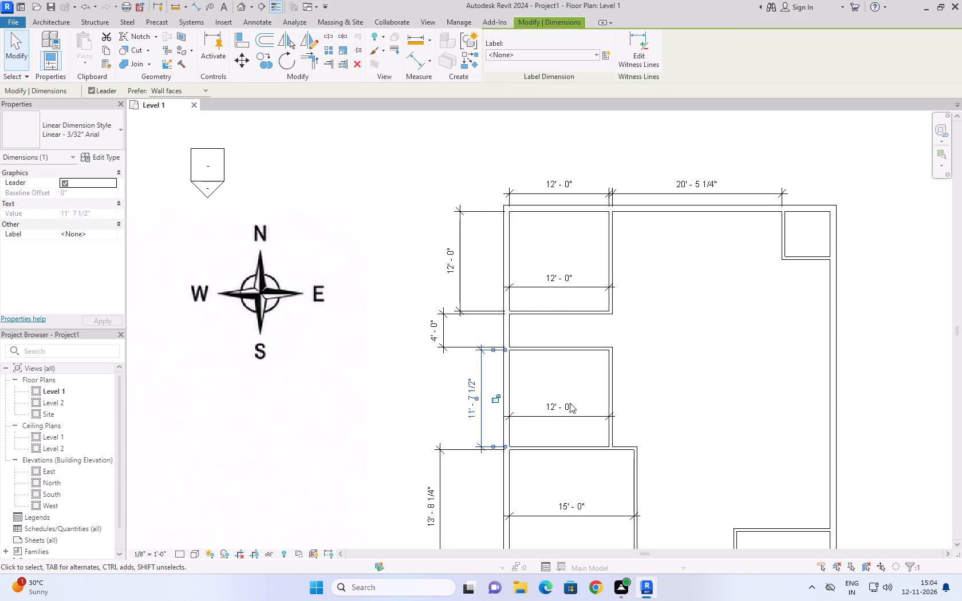
{"action": "left_click", "coordinate": [570, 446]}
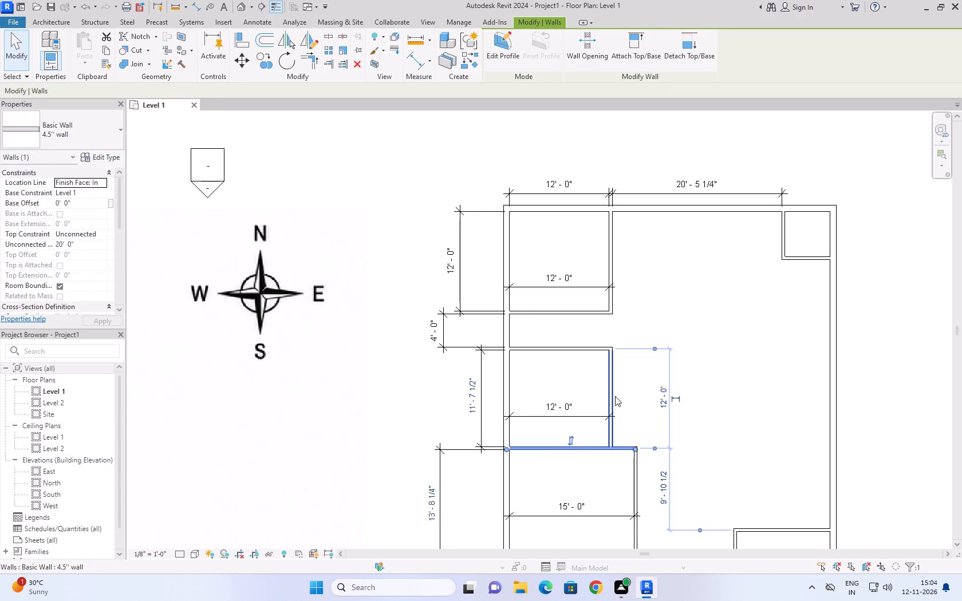
{"action": "left_click", "coordinate": [582, 349]}
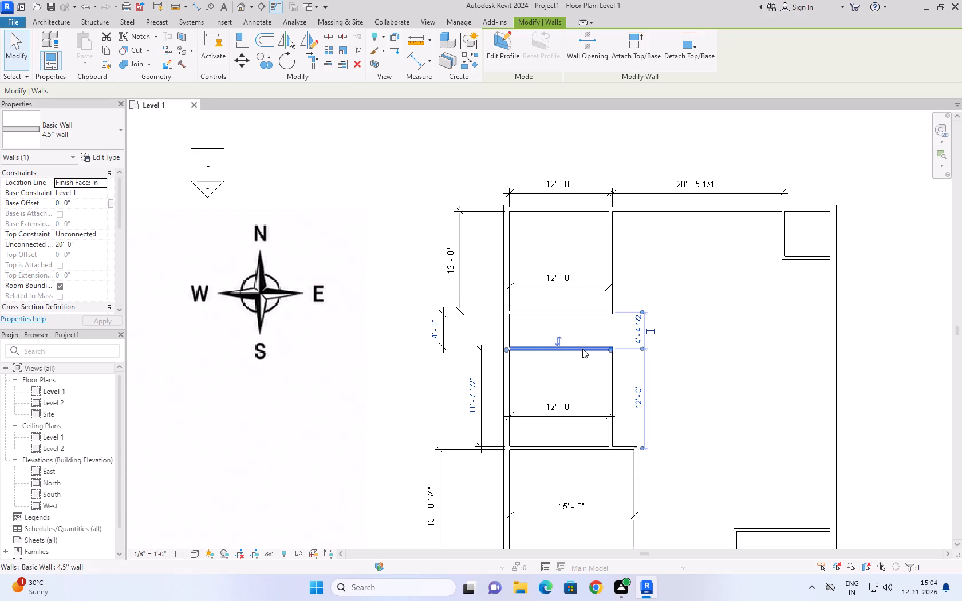
{"action": "left_click", "coordinate": [638, 331]}
{"action": "type", "text": "4'"}
{"action": "key", "text": "Return"}
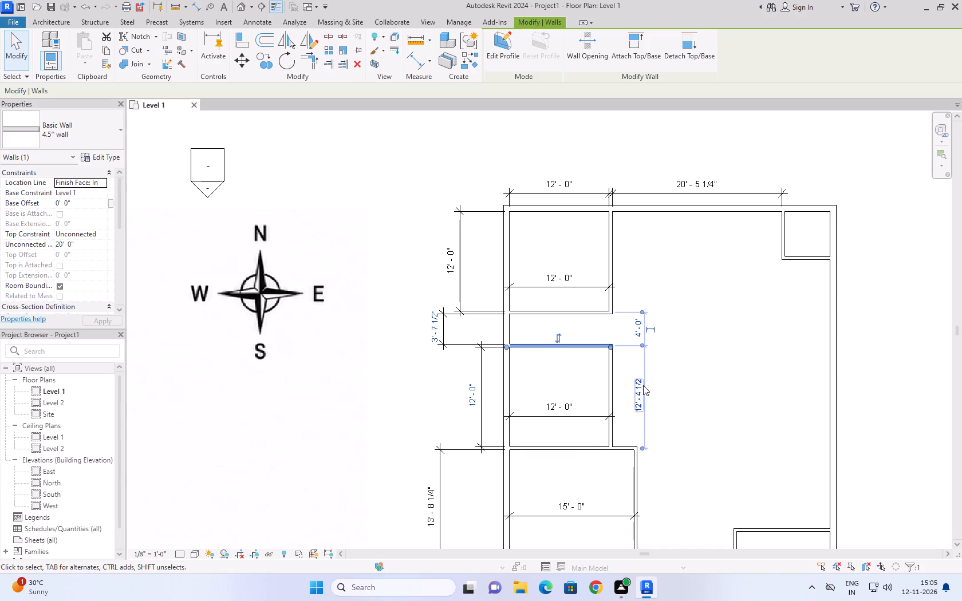
{"action": "scroll", "coordinate": [546, 396], "scroll_direction": "up", "scroll_amount": 5}
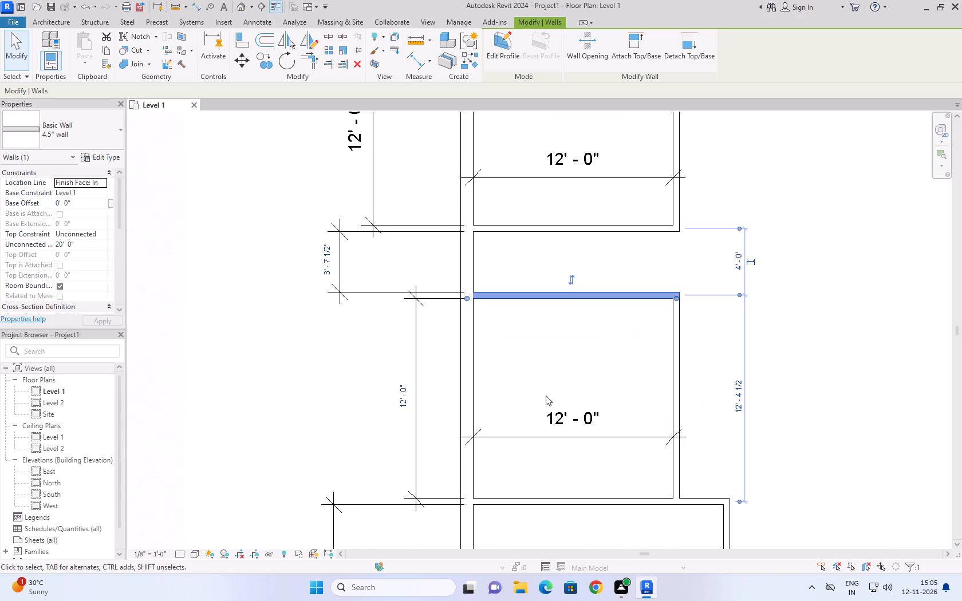
{"action": "scroll", "coordinate": [689, 295], "scroll_direction": "up", "scroll_amount": 4}
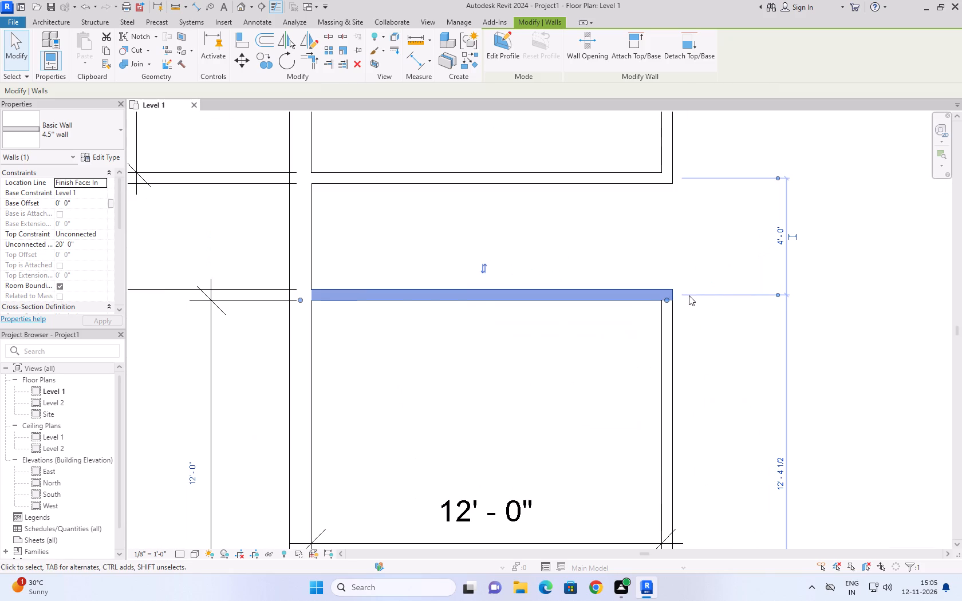
{"action": "scroll", "coordinate": [592, 349], "scroll_direction": "down", "scroll_amount": 3}
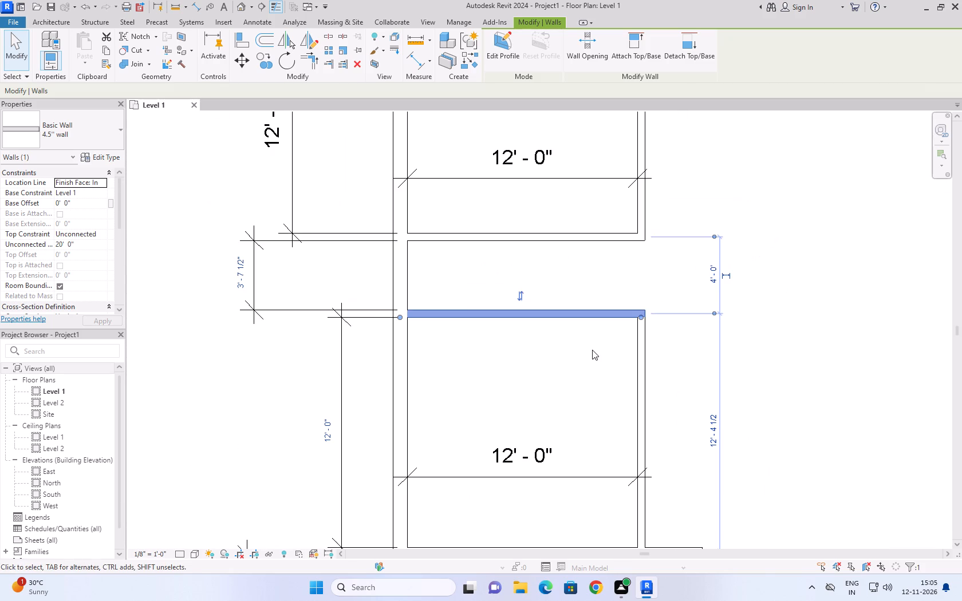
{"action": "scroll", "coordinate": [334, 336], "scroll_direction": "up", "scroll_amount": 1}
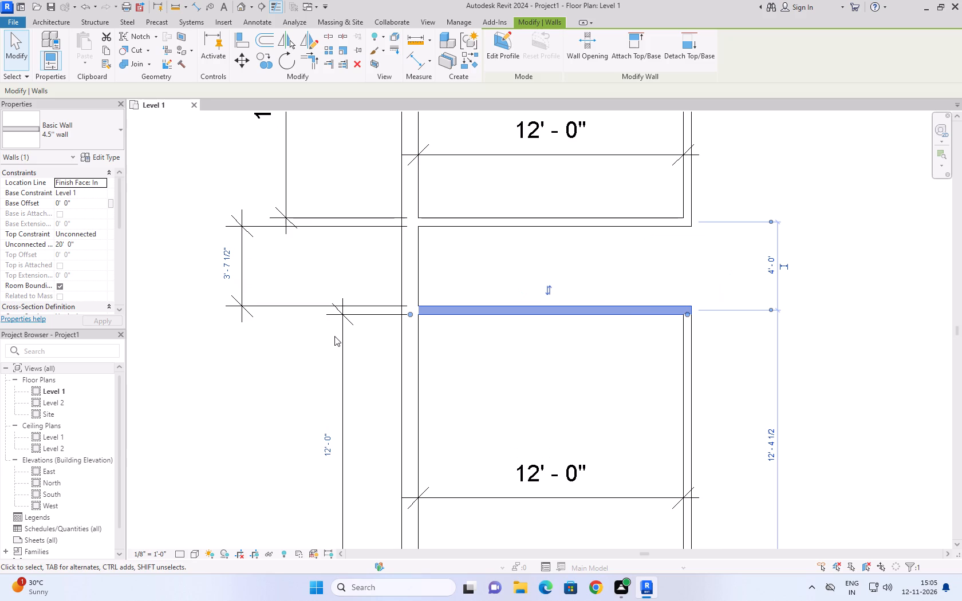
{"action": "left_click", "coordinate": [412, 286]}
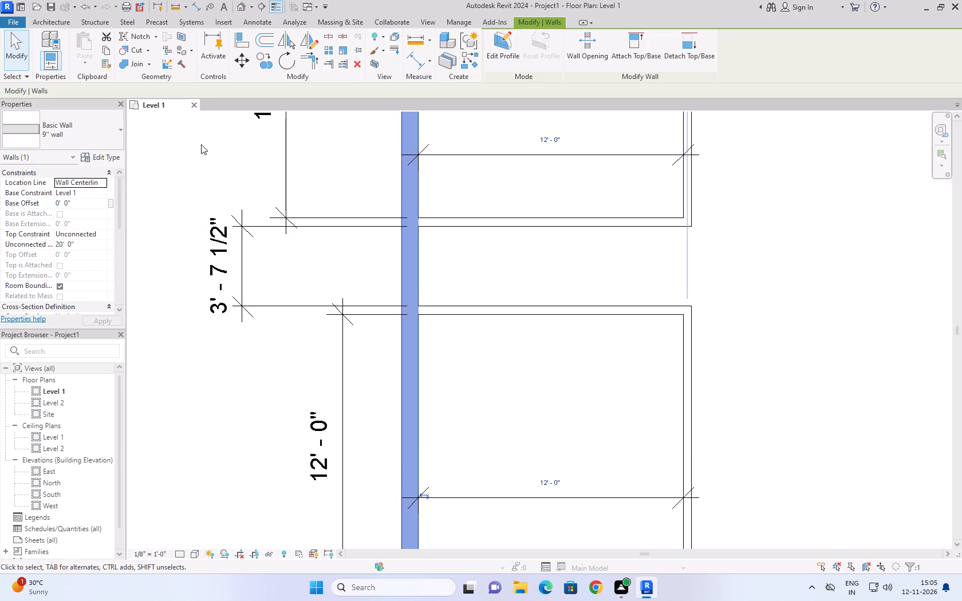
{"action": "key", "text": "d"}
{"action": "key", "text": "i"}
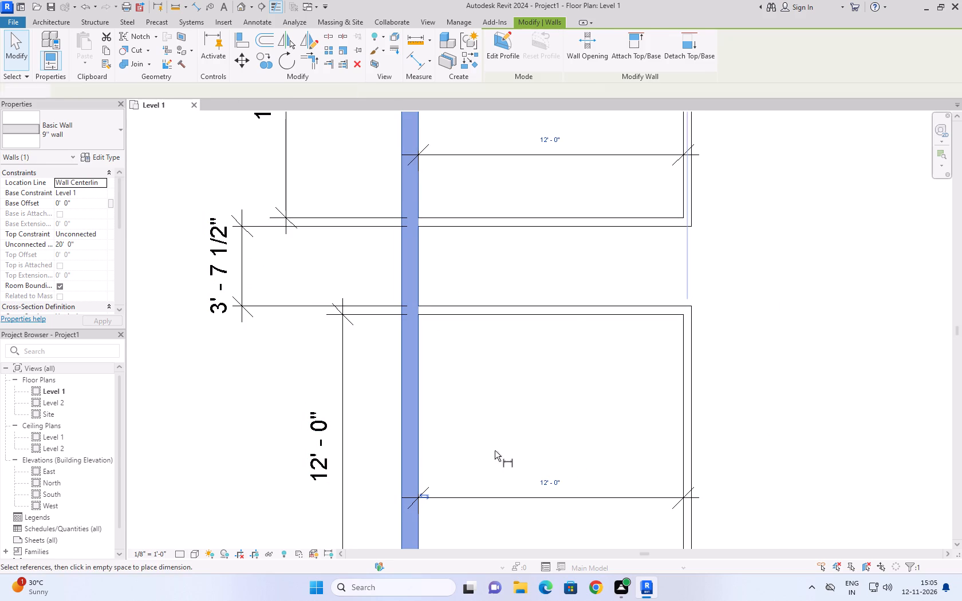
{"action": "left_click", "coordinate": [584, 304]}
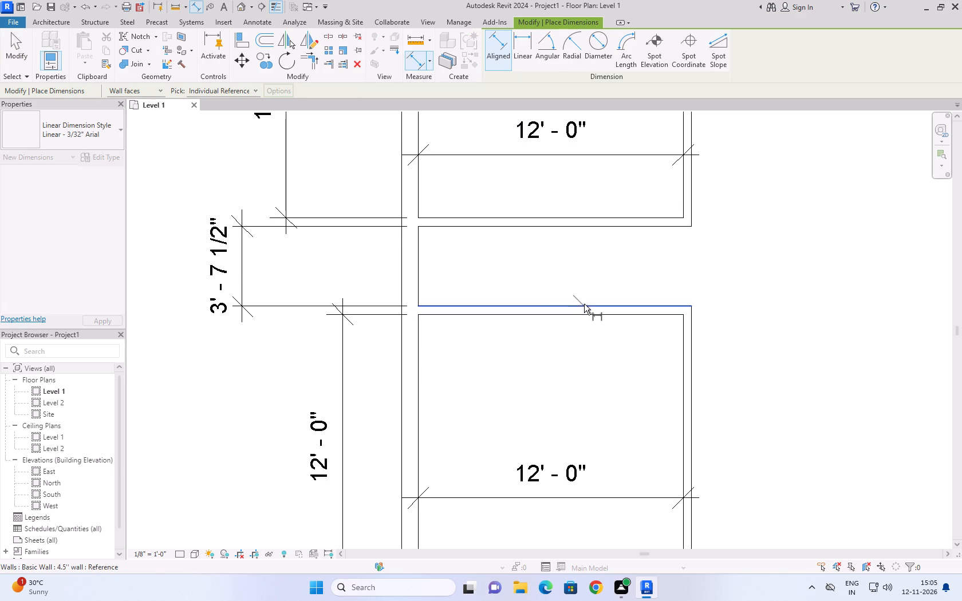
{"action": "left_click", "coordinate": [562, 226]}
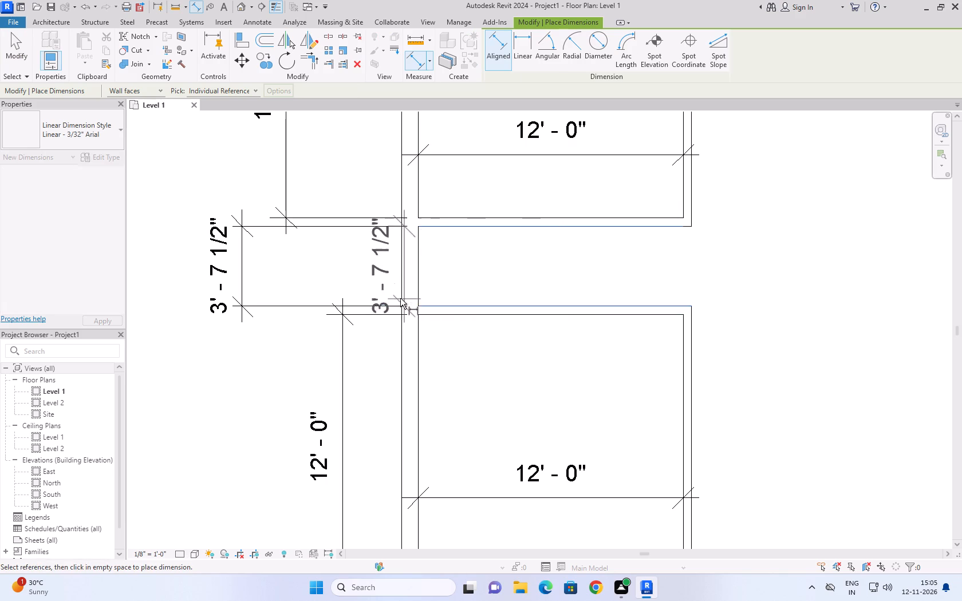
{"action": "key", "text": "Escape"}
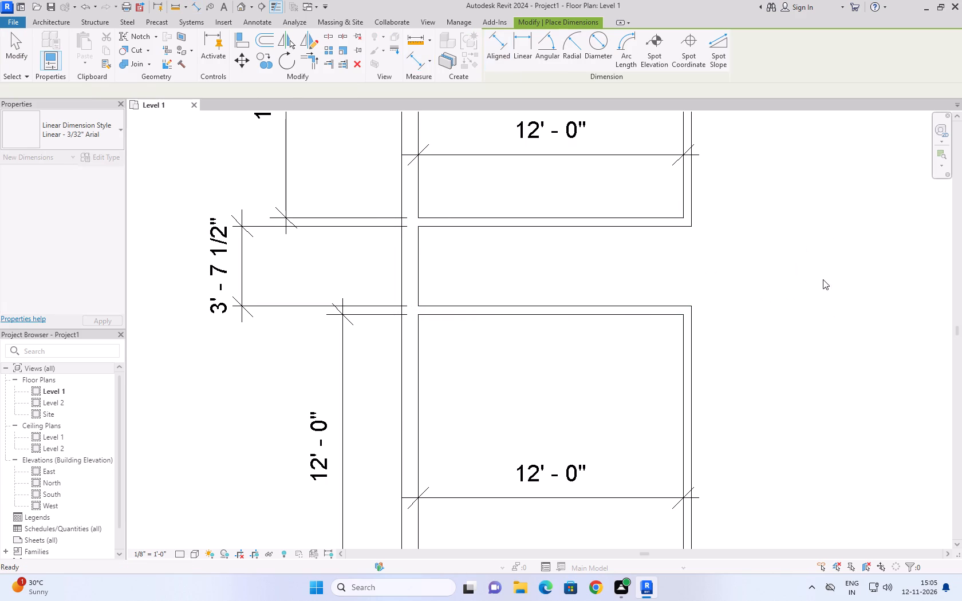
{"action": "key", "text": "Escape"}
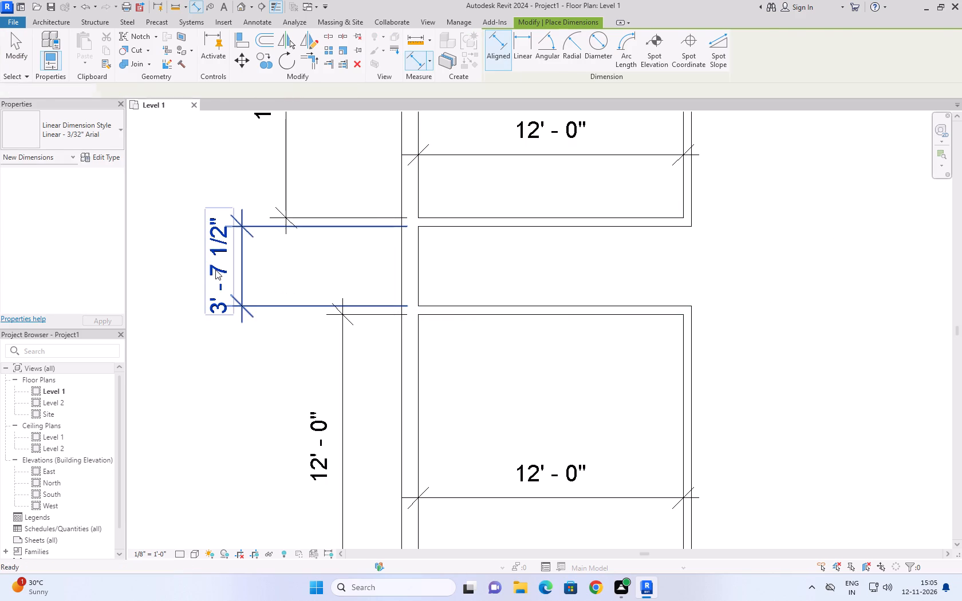
Set the clear face-to-face depth between Bedroom 2 and the middle west bedroom to 4' by moving the latter's north wall.
{"action": "left_click", "coordinate": [215, 270]}
{"action": "key", "text": "Escape"}
{"action": "left_click", "coordinate": [450, 309]}
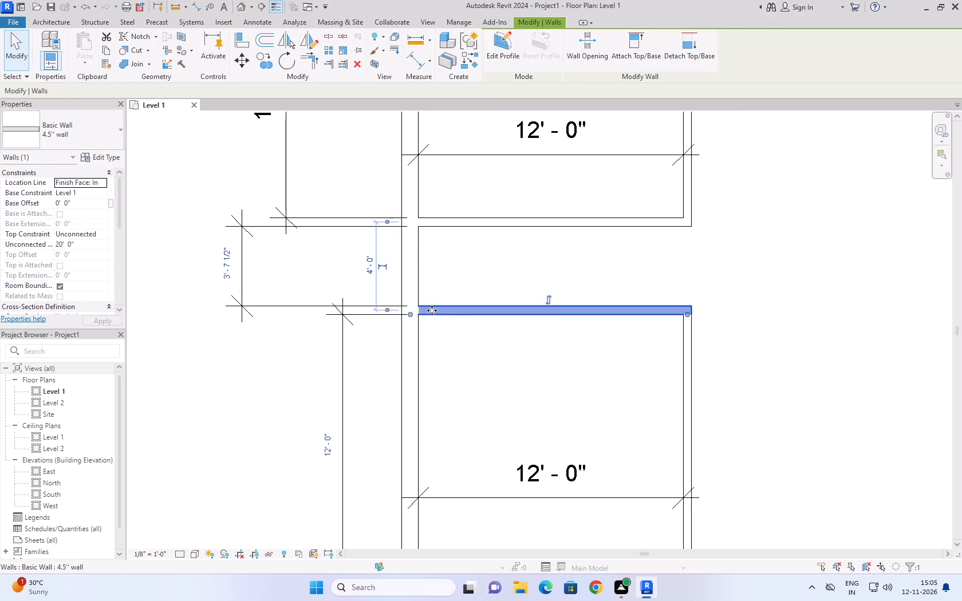
{"action": "left_click", "coordinate": [227, 264]}
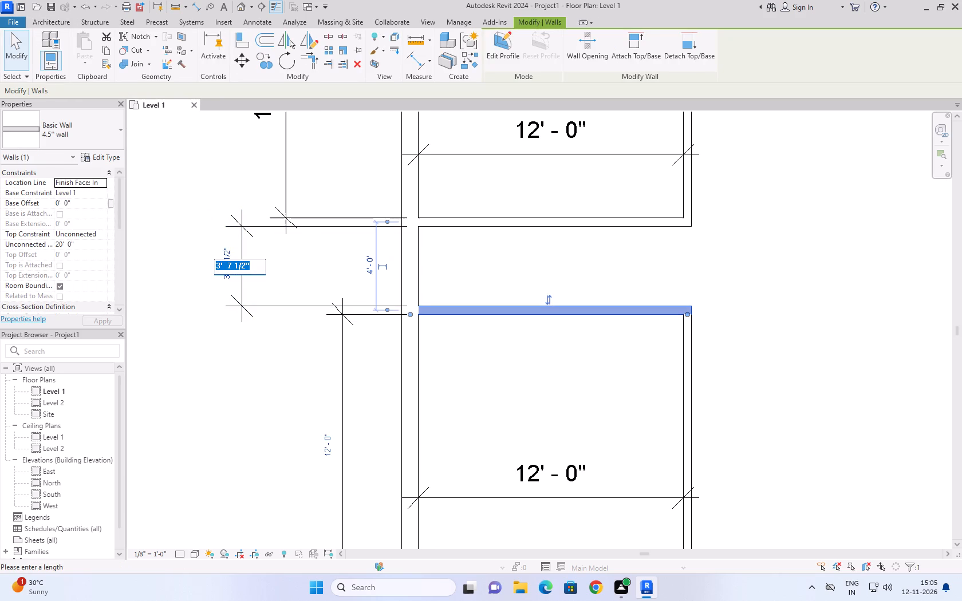
{"action": "type", "text": "4'"}
{"action": "key", "text": "Return"}
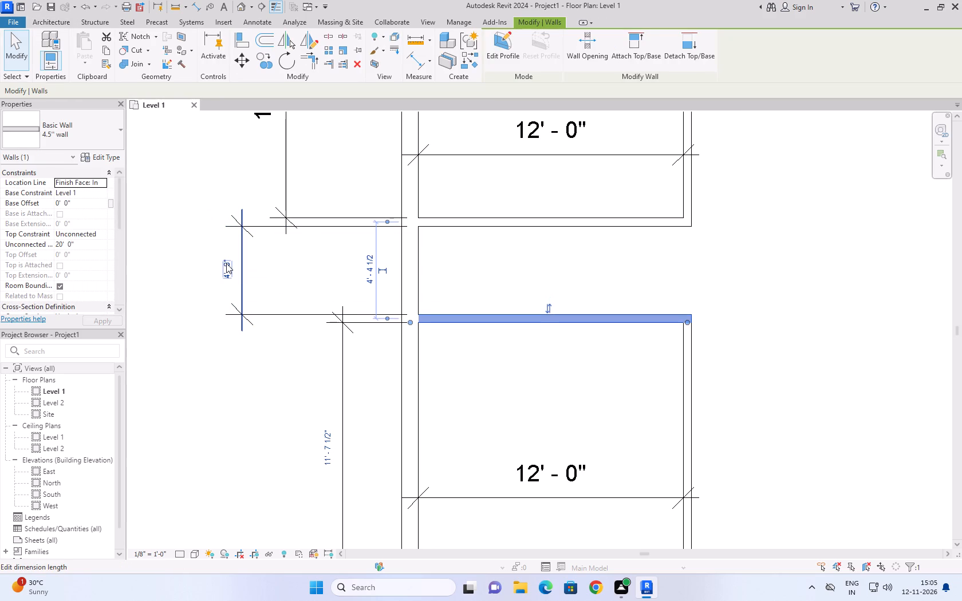
{"action": "key", "text": "Escape"}
{"action": "key", "text": "Escape"}
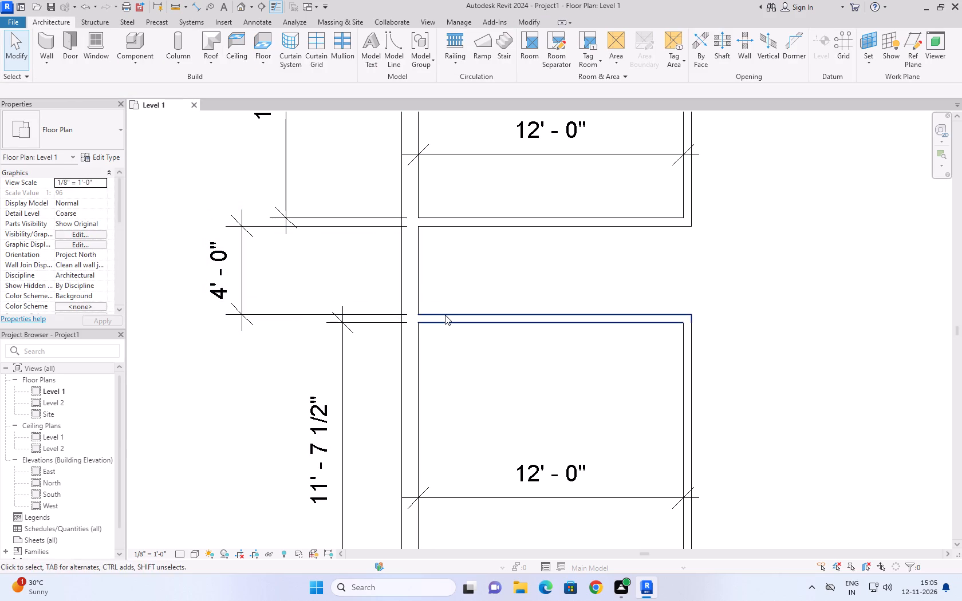
Compare the aligned dimension across the narrow space south of Bedroom 2 with the temporary dimensions of its two bounding walls.
{"action": "left_click", "coordinate": [445, 315]}
{"action": "key", "text": "Escape"}
{"action": "key", "text": "d"}
{"action": "key", "text": "i"}
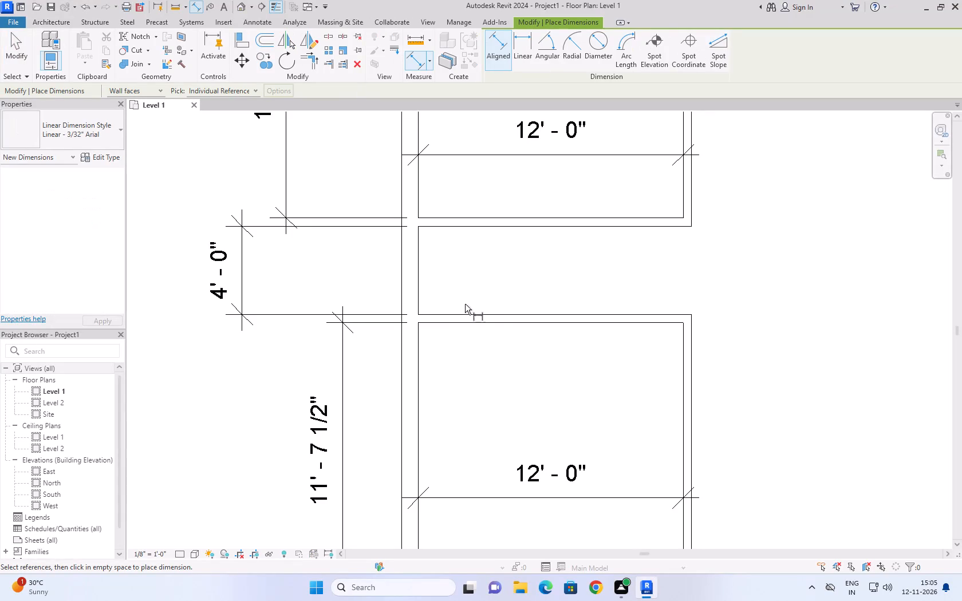
{"action": "left_click", "coordinate": [469, 314]}
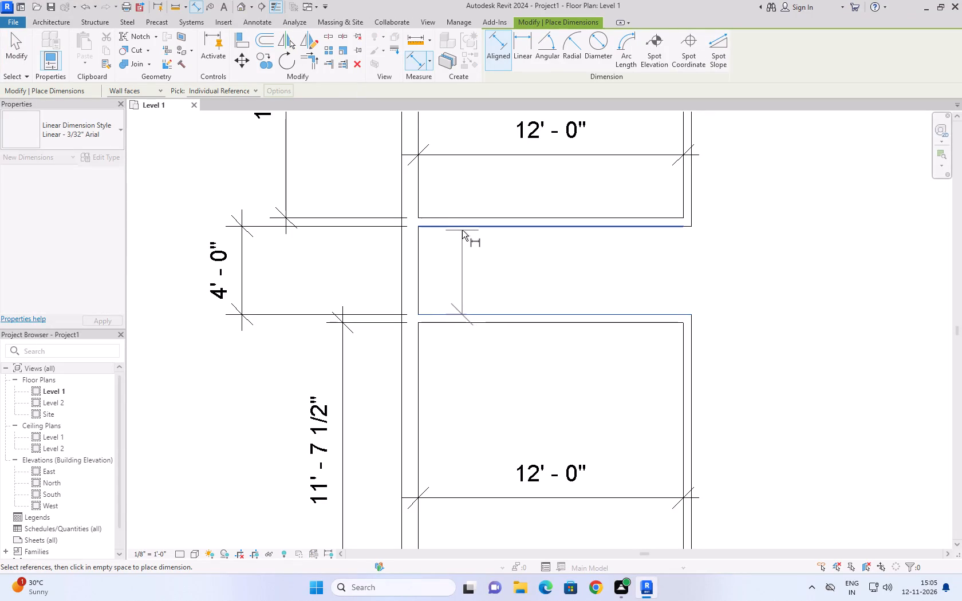
{"action": "left_click", "coordinate": [462, 228]}
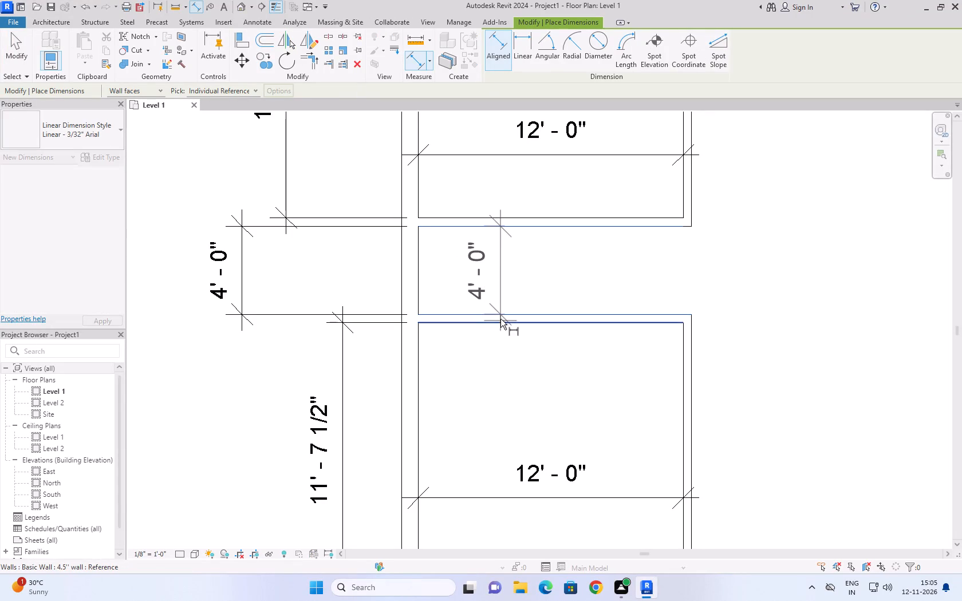
{"action": "key", "text": "Escape"}
{"action": "key", "text": "Escape"}
{"action": "left_click", "coordinate": [490, 322]}
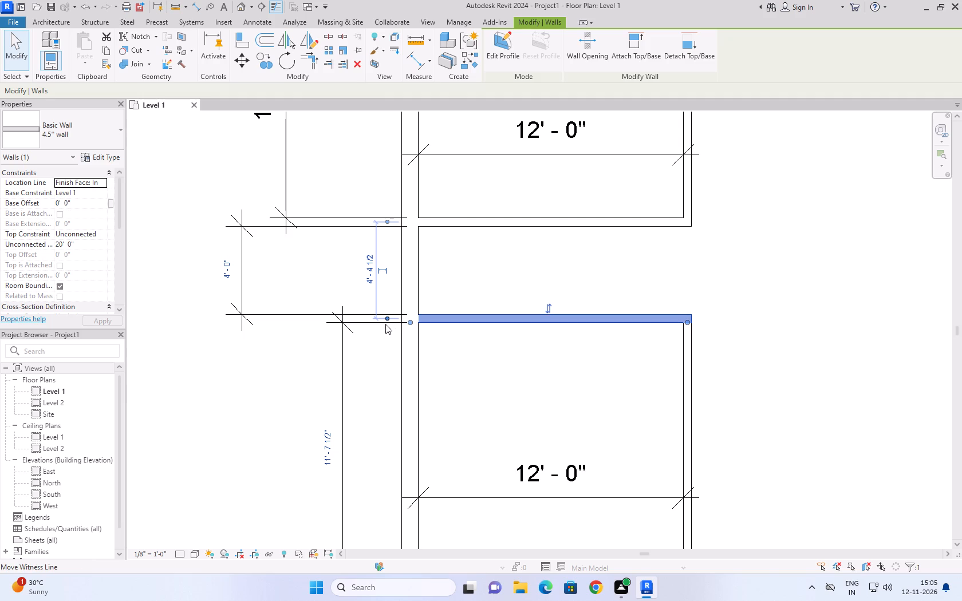
{"action": "scroll", "coordinate": [401, 305], "scroll_direction": "up", "scroll_amount": 5}
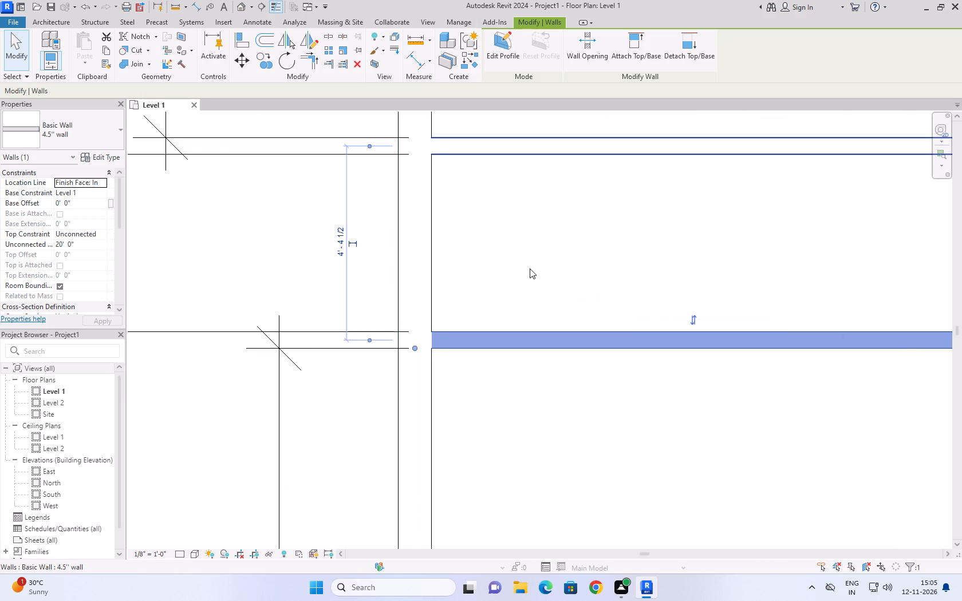
{"action": "scroll", "coordinate": [523, 278], "scroll_direction": "down", "scroll_amount": 1}
{"action": "left_click", "coordinate": [295, 277]}
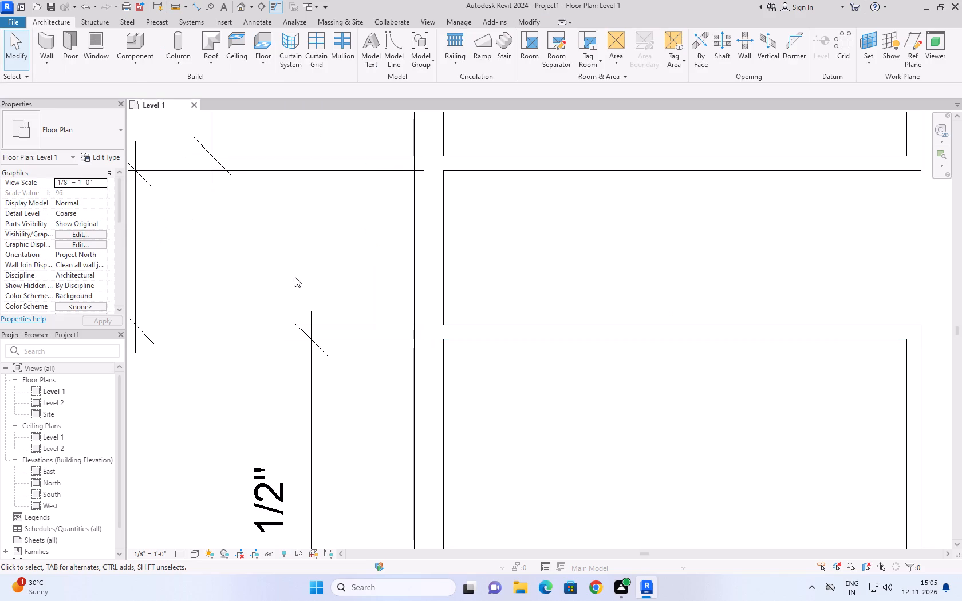
{"action": "left_click", "coordinate": [465, 167]}
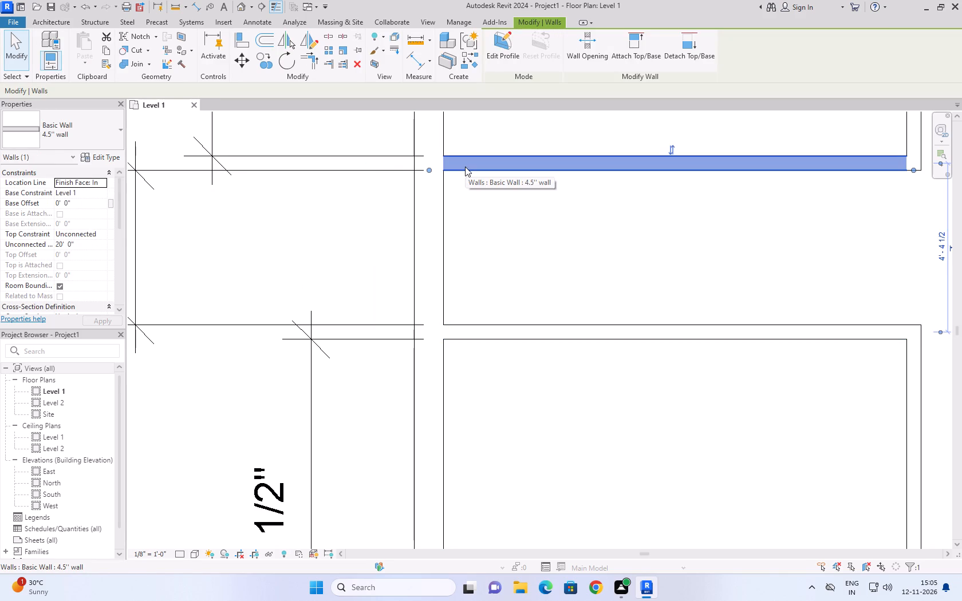
{"action": "left_click", "coordinate": [332, 270]}
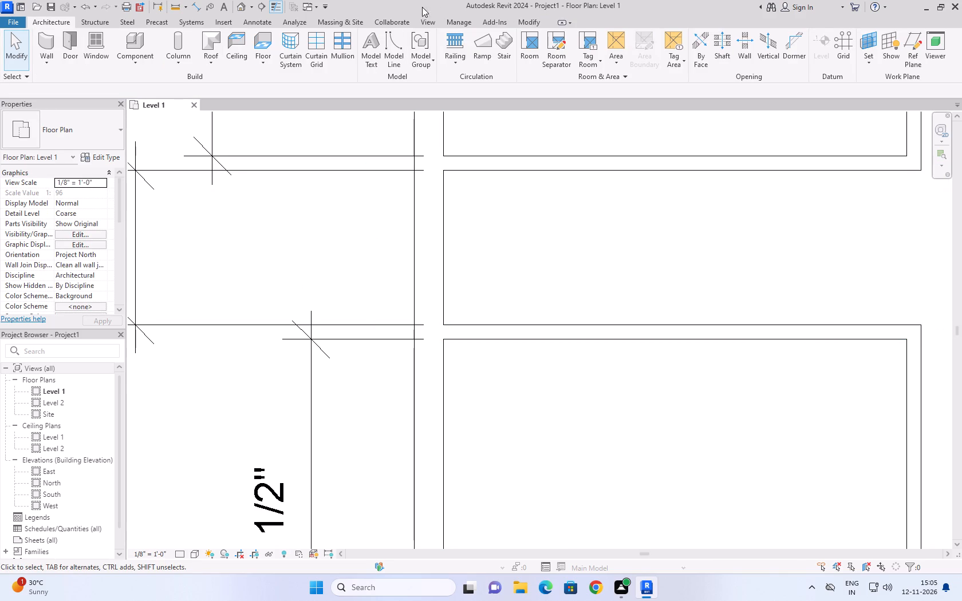
Set temporary dimensions to measure from faces for walls and from openings for doors and windows.
{"action": "left_click", "coordinate": [405, 17]}
{"action": "left_click", "coordinate": [405, 17]}
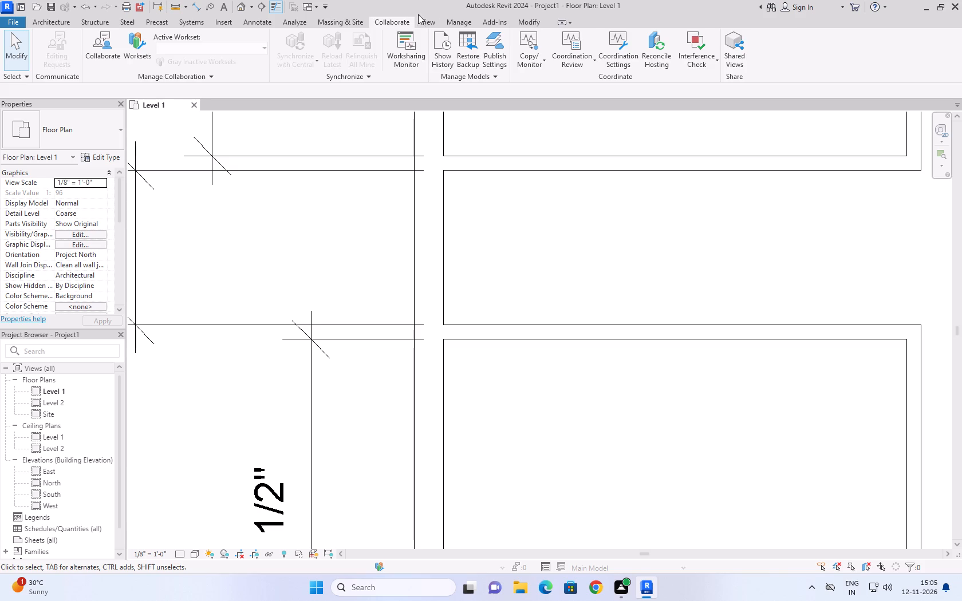
{"action": "left_click", "coordinate": [423, 17]}
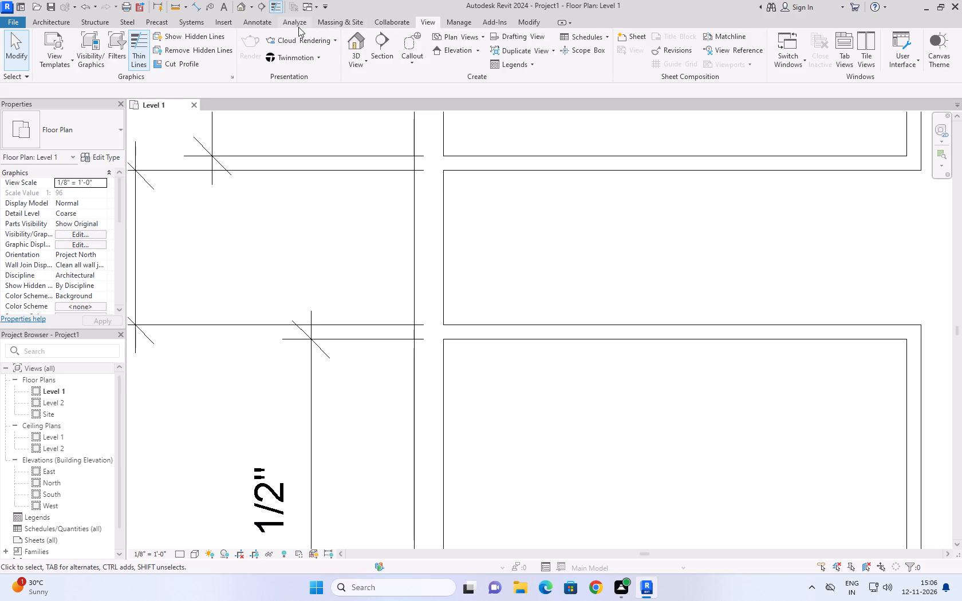
{"action": "left_click", "coordinate": [298, 27]}
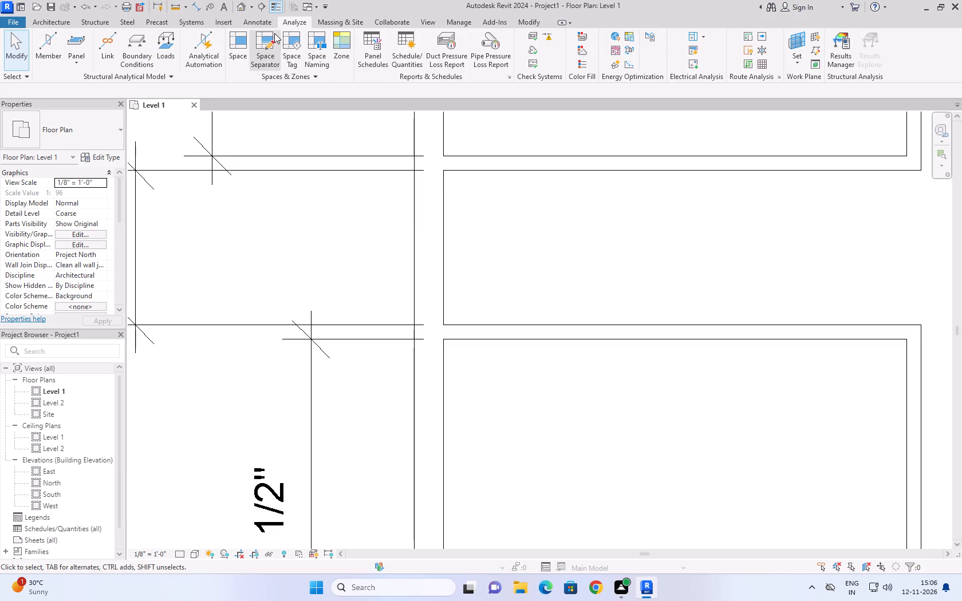
{"action": "left_click", "coordinate": [425, 22]}
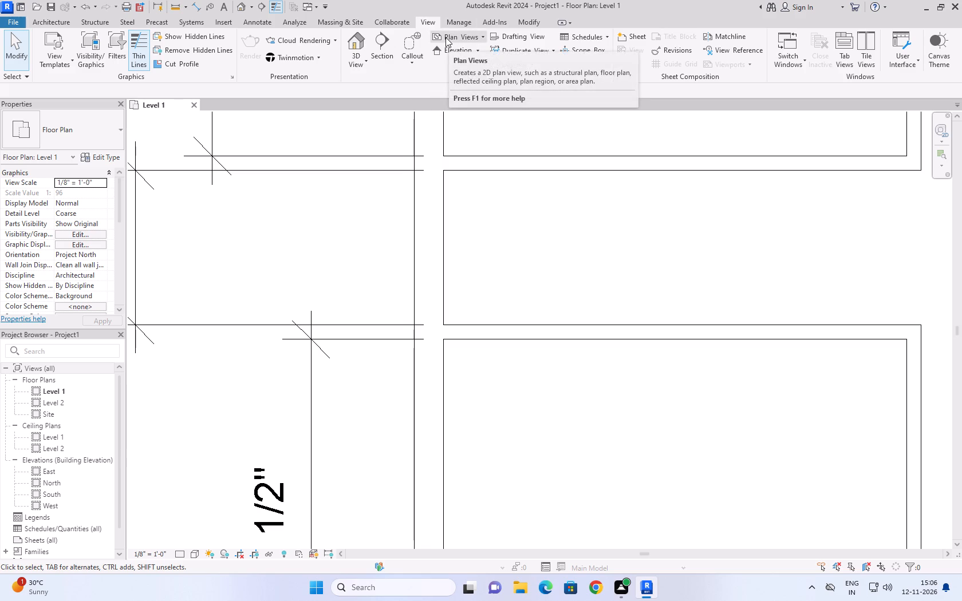
{"action": "left_click", "coordinate": [447, 19]}
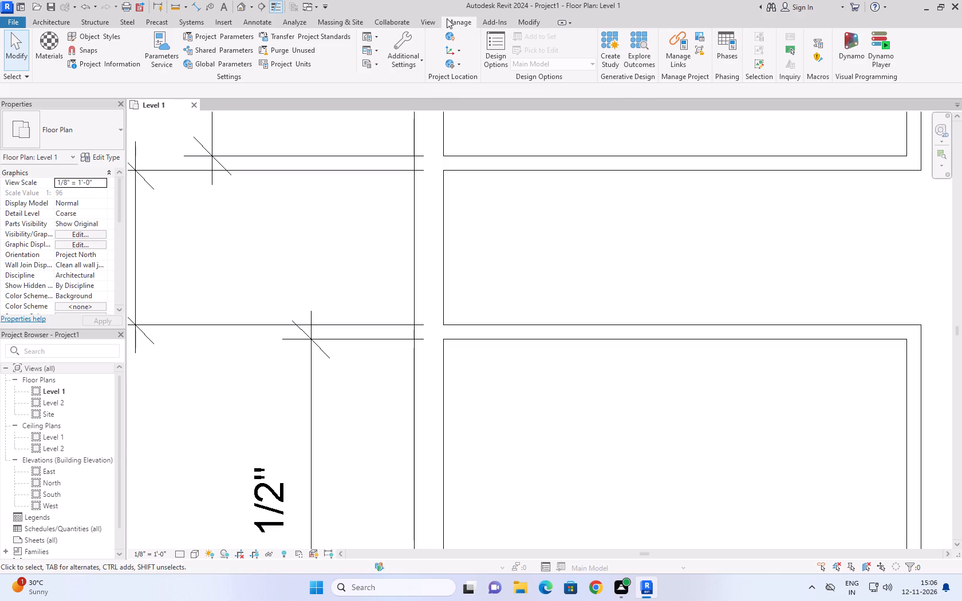
{"action": "left_click", "coordinate": [403, 46]}
{"action": "left_click", "coordinate": [468, 207]}
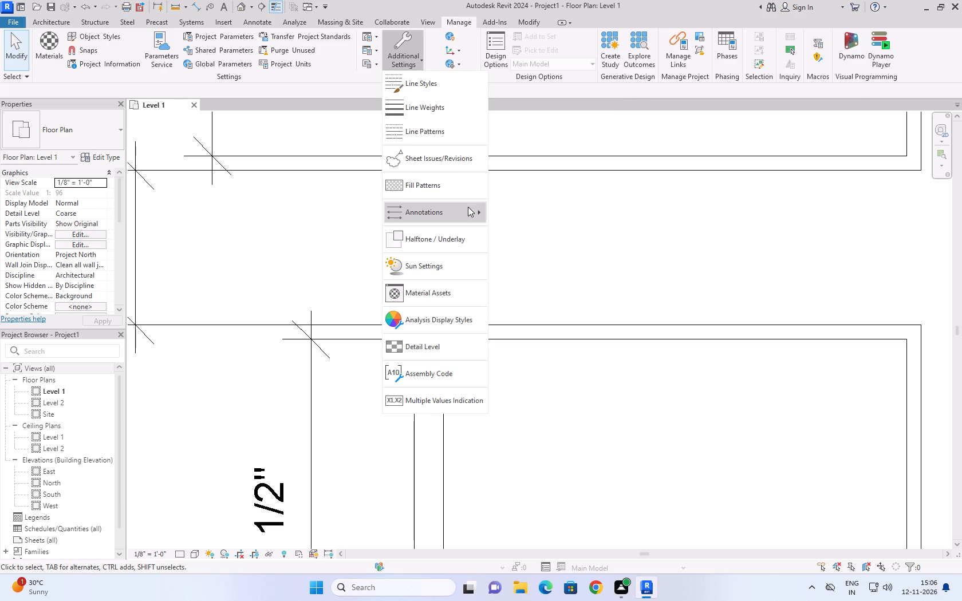
{"action": "left_click", "coordinate": [527, 229]}
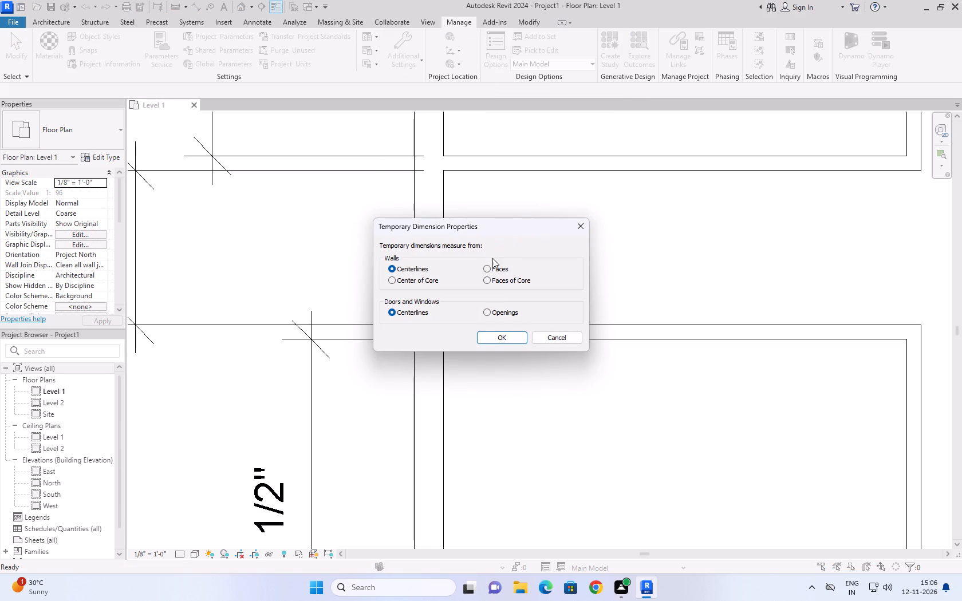
{"action": "left_click", "coordinate": [486, 268]}
{"action": "left_click", "coordinate": [484, 309]}
{"action": "left_click", "coordinate": [494, 343]}
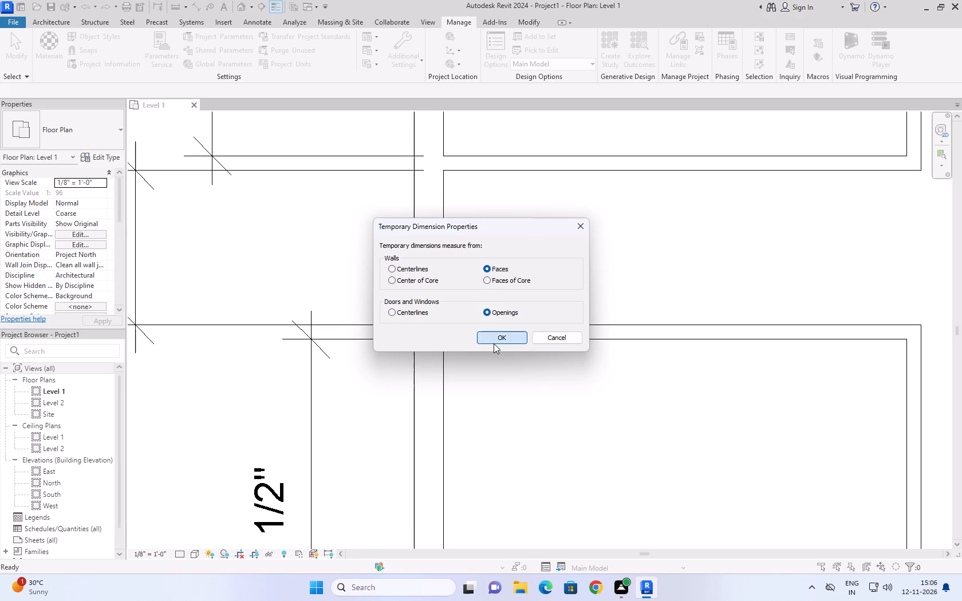
Delete the north-south depth dimensions beside the middle west bedroom and the 15'-wide room directly south of it.
{"action": "scroll", "coordinate": [464, 253], "scroll_direction": "down", "scroll_amount": 10}
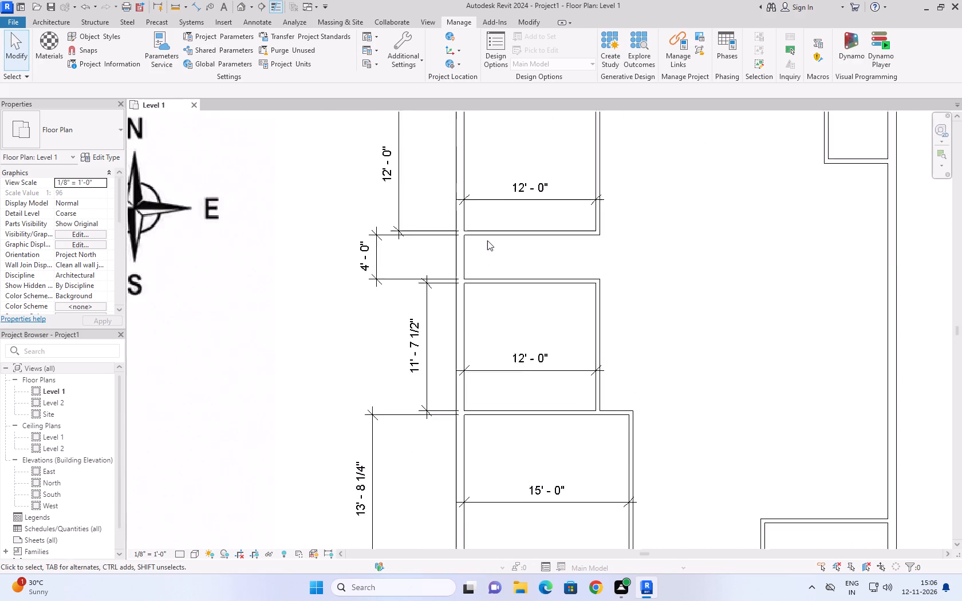
{"action": "scroll", "coordinate": [488, 441], "scroll_direction": "up", "scroll_amount": 4}
{"action": "scroll", "coordinate": [484, 314], "scroll_direction": "up", "scroll_amount": 4}
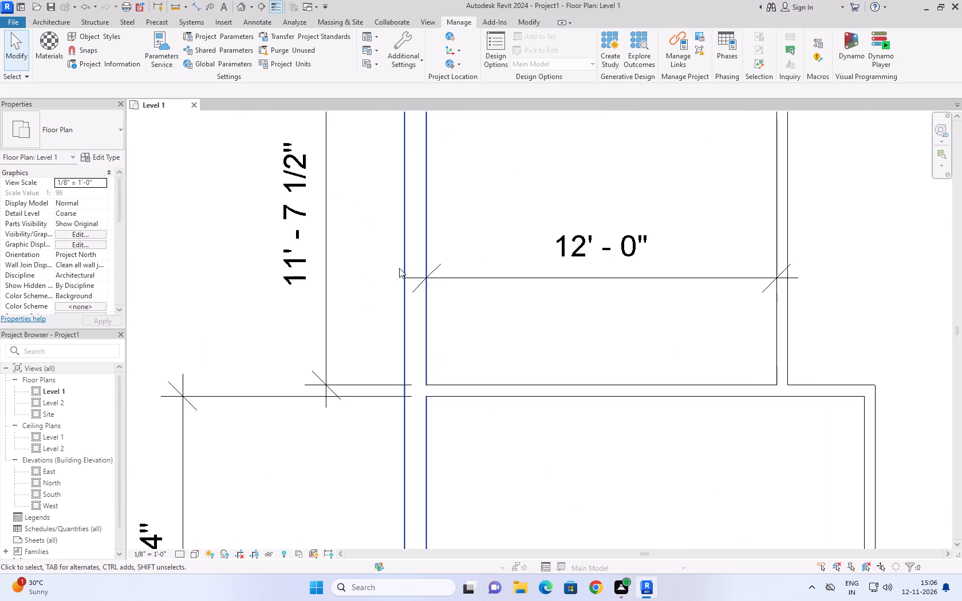
{"action": "scroll", "coordinate": [381, 319], "scroll_direction": "down", "scroll_amount": 4}
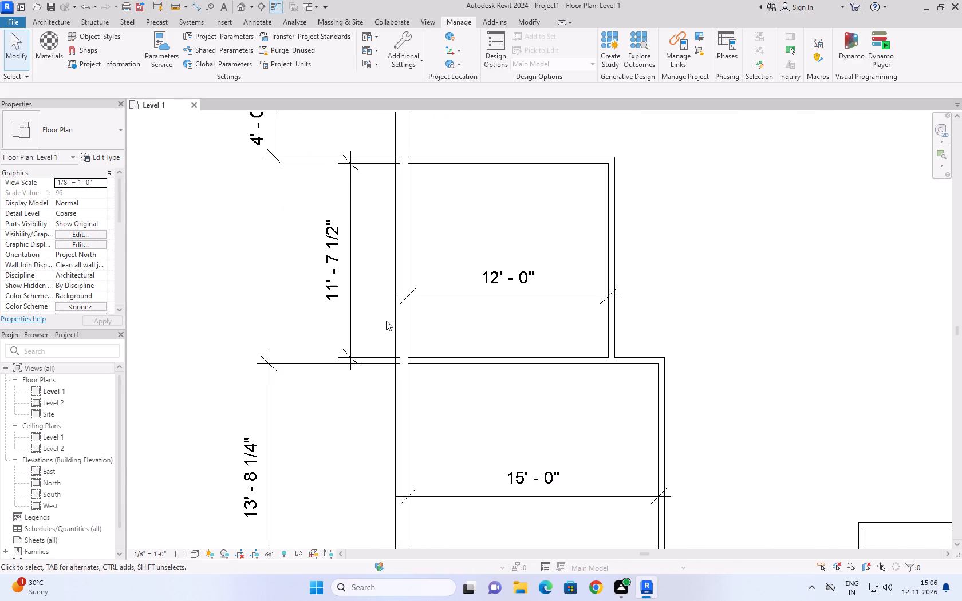
{"action": "key", "text": "Escape"}
{"action": "key", "text": "Escape"}
{"action": "key", "text": "Escape"}
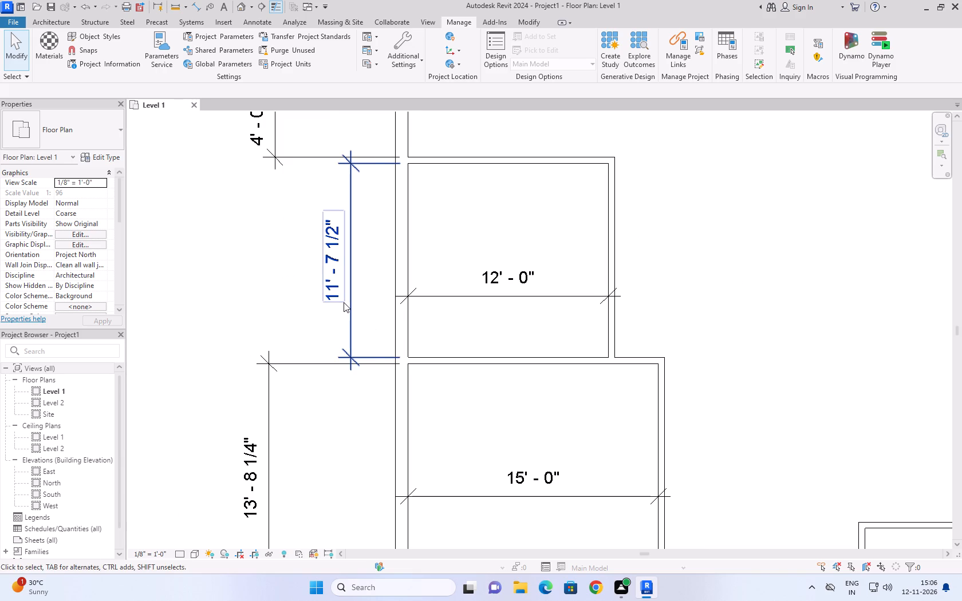
{"action": "left_click", "coordinate": [344, 302]}
{"action": "key", "text": "Delete"}
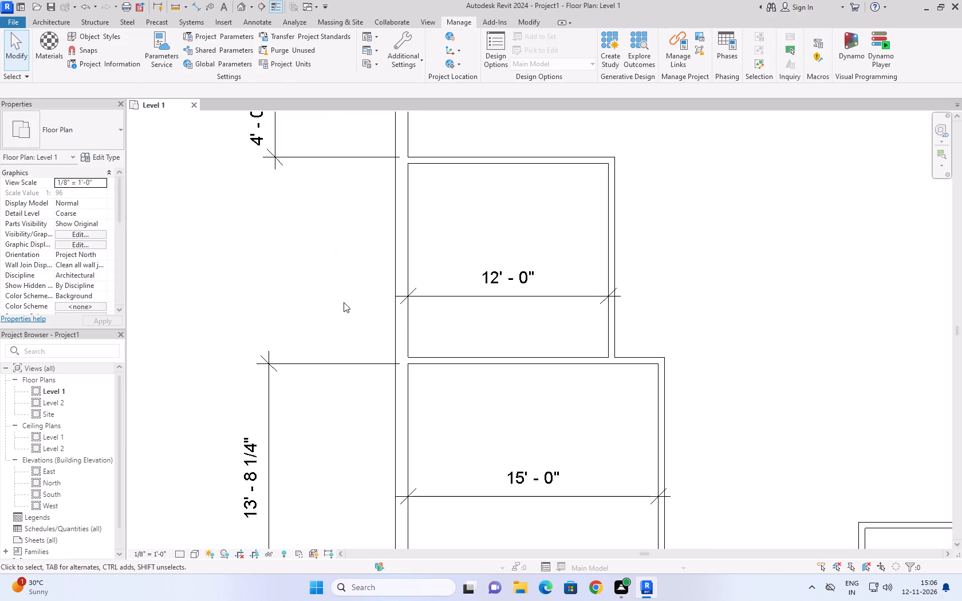
{"action": "left_click", "coordinate": [335, 365]}
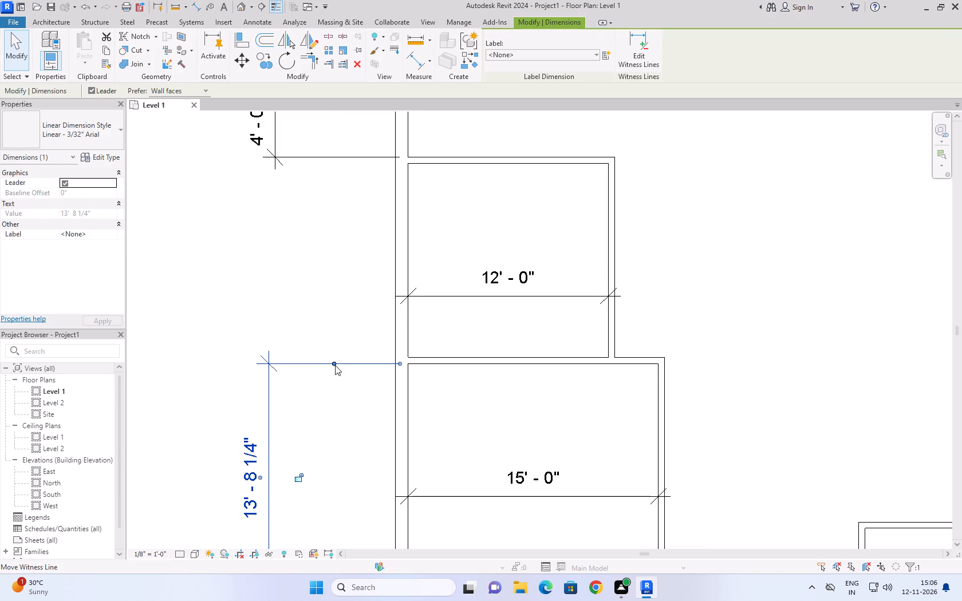
{"action": "key", "text": "Delete"}
Delete the north-south depth dimension beside the southwest corner room.
{"action": "scroll", "coordinate": [302, 247], "scroll_direction": "down", "scroll_amount": 6}
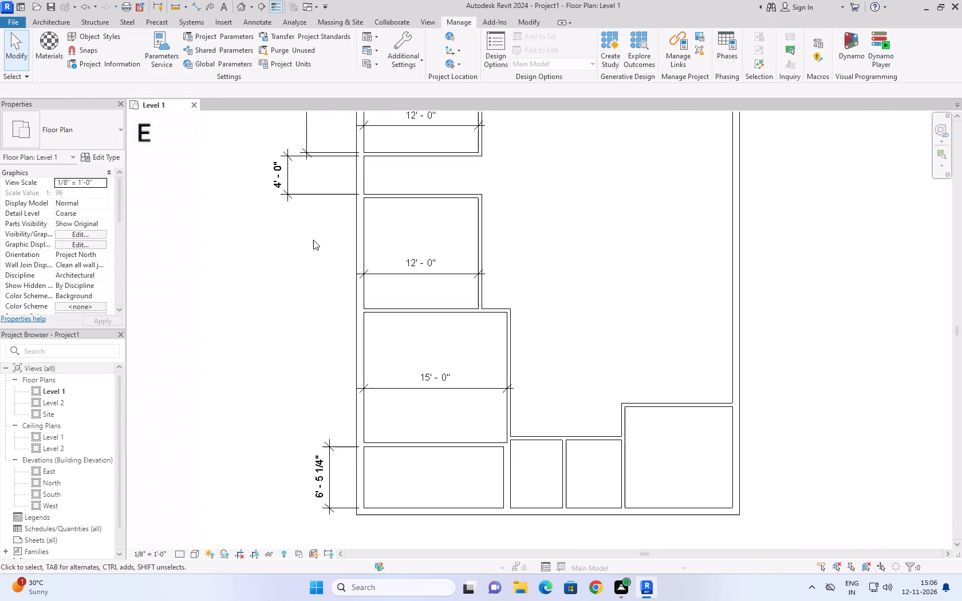
{"action": "scroll", "coordinate": [313, 240], "scroll_direction": "down", "scroll_amount": 3}
{"action": "scroll", "coordinate": [318, 377], "scroll_direction": "up", "scroll_amount": 10}
{"action": "left_click", "coordinate": [364, 362]}
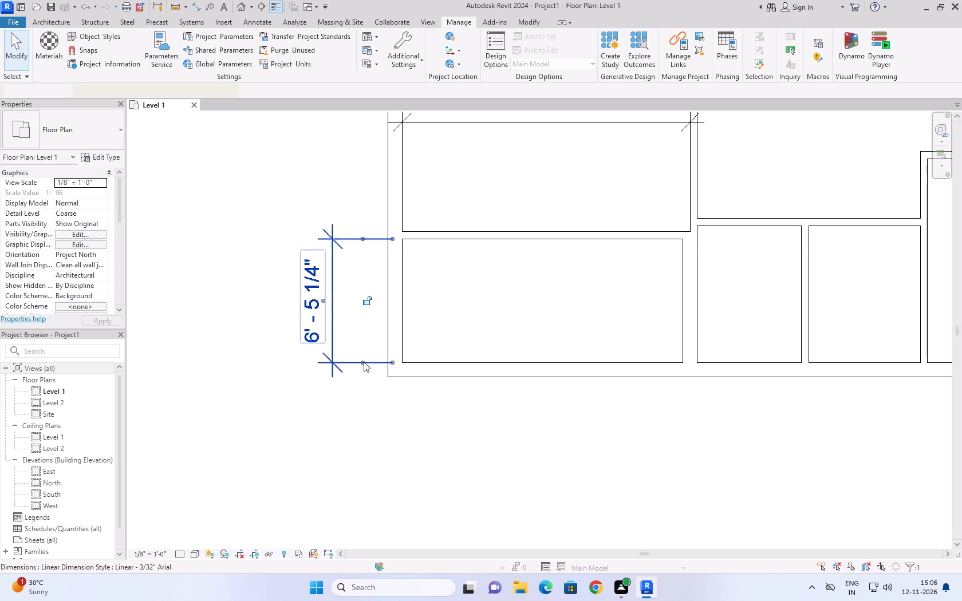
{"action": "key", "text": "Delete"}
Delete the east-west width dimensions inside the 15'-wide west room and the middle west bedroom north of it.
{"action": "scroll", "coordinate": [336, 361], "scroll_direction": "down", "scroll_amount": 5}
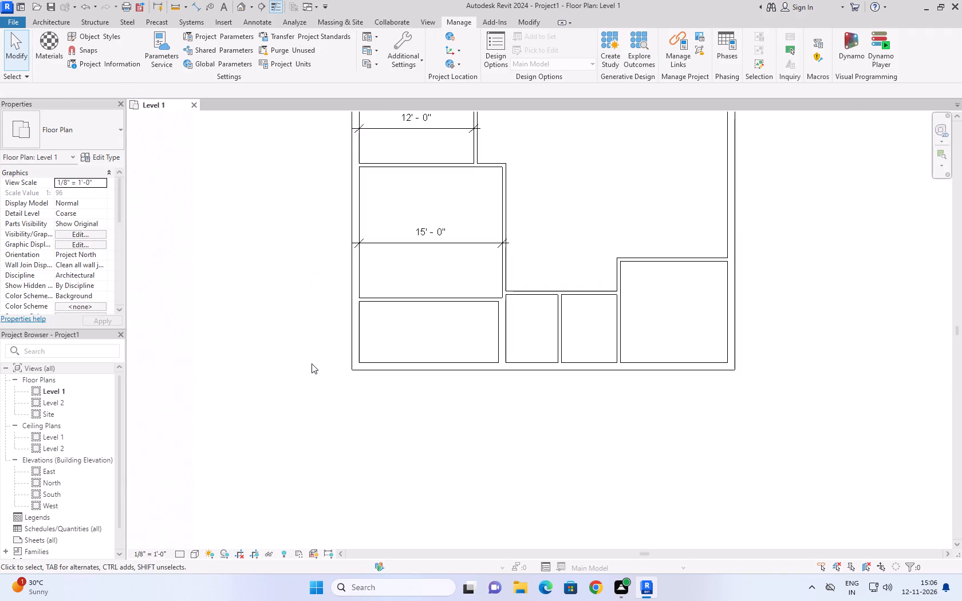
{"action": "left_click", "coordinate": [413, 242]}
{"action": "key", "text": "Delete"}
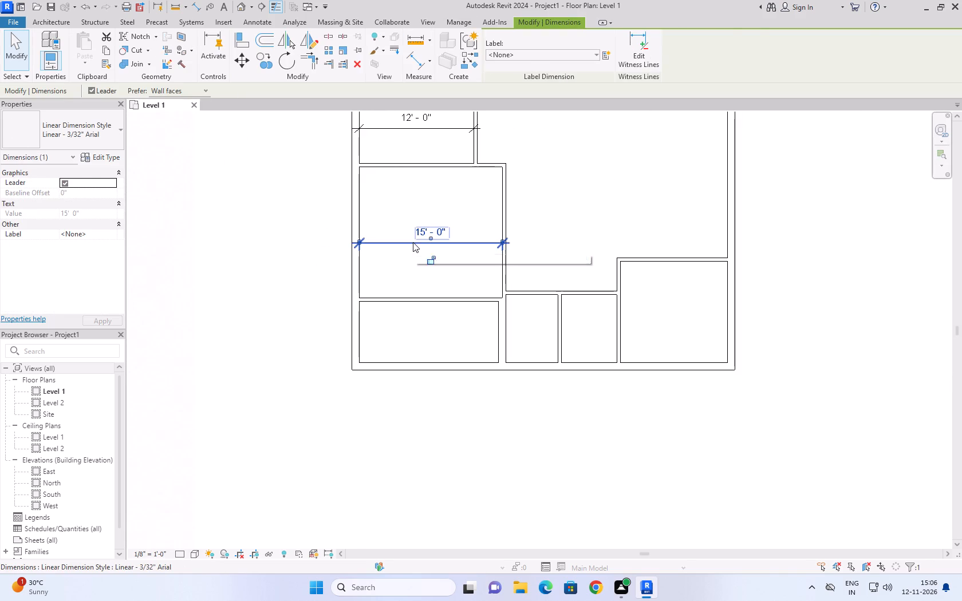
{"action": "scroll", "coordinate": [413, 242], "scroll_direction": "down", "scroll_amount": 5}
{"action": "scroll", "coordinate": [405, 156], "scroll_direction": "up", "scroll_amount": 8}
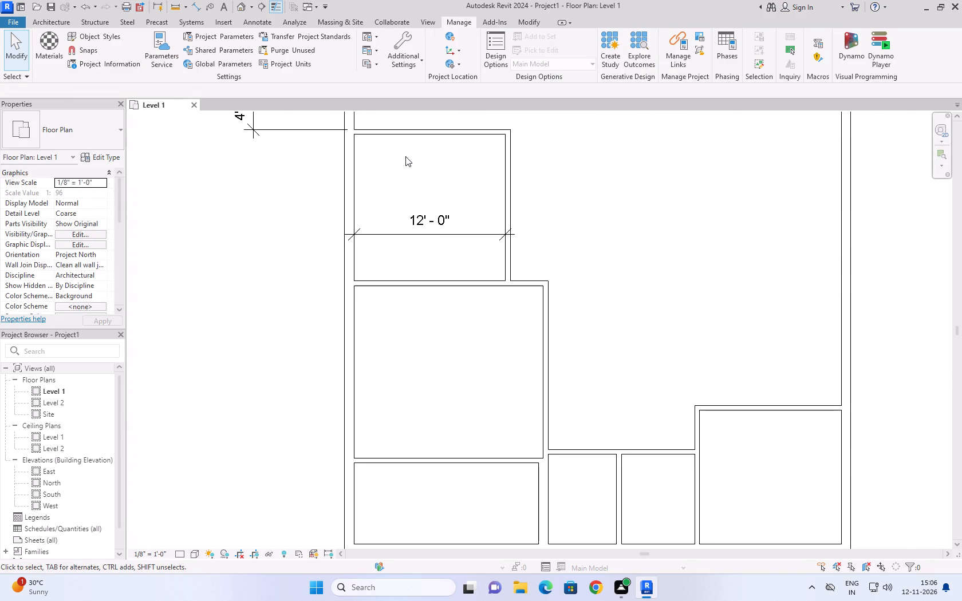
{"action": "left_click", "coordinate": [397, 246]}
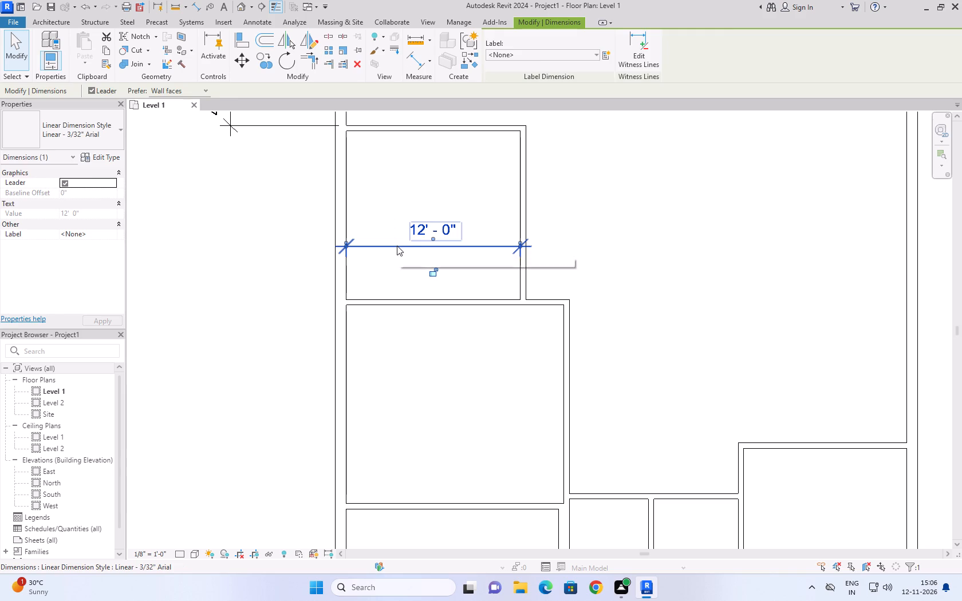
{"action": "key", "text": "Delete"}
Delete the depth dimensions beside Bedroom 2 and the narrow space south of it, plus Bedroom 2's interior width dimension.
{"action": "scroll", "coordinate": [404, 260], "scroll_direction": "down", "scroll_amount": 8}
{"action": "scroll", "coordinate": [372, 172], "scroll_direction": "up", "scroll_amount": 4}
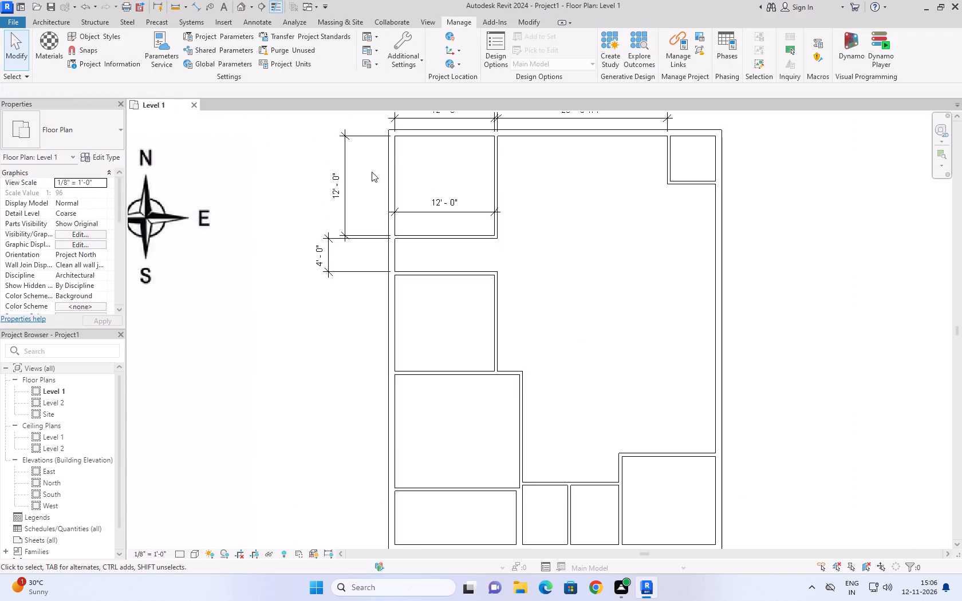
{"action": "scroll", "coordinate": [372, 172], "scroll_direction": "up", "scroll_amount": 3}
{"action": "left_click", "coordinate": [373, 274]}
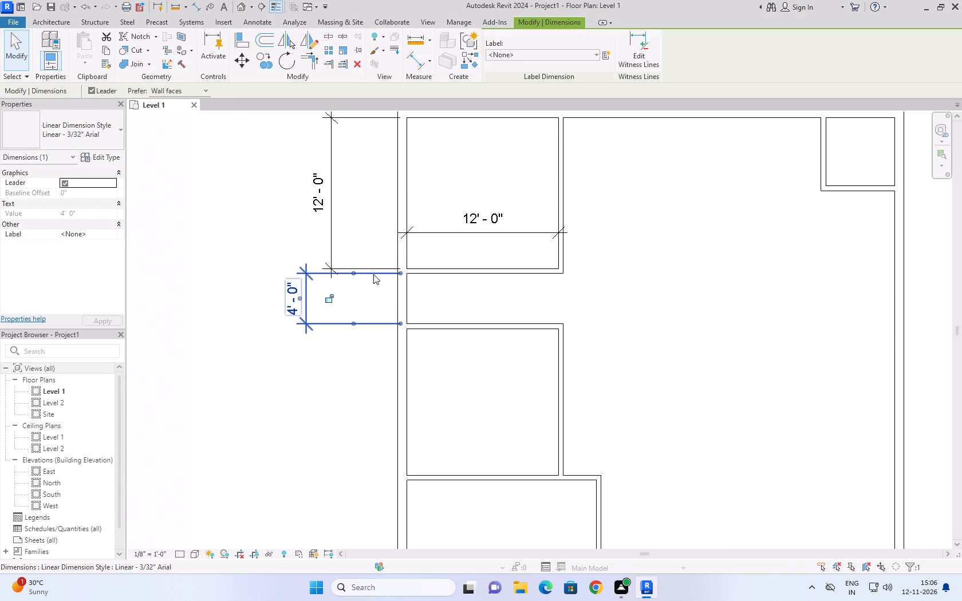
{"action": "key", "text": "Delete"}
{"action": "left_click", "coordinate": [376, 266]}
{"action": "key", "text": "Delete"}
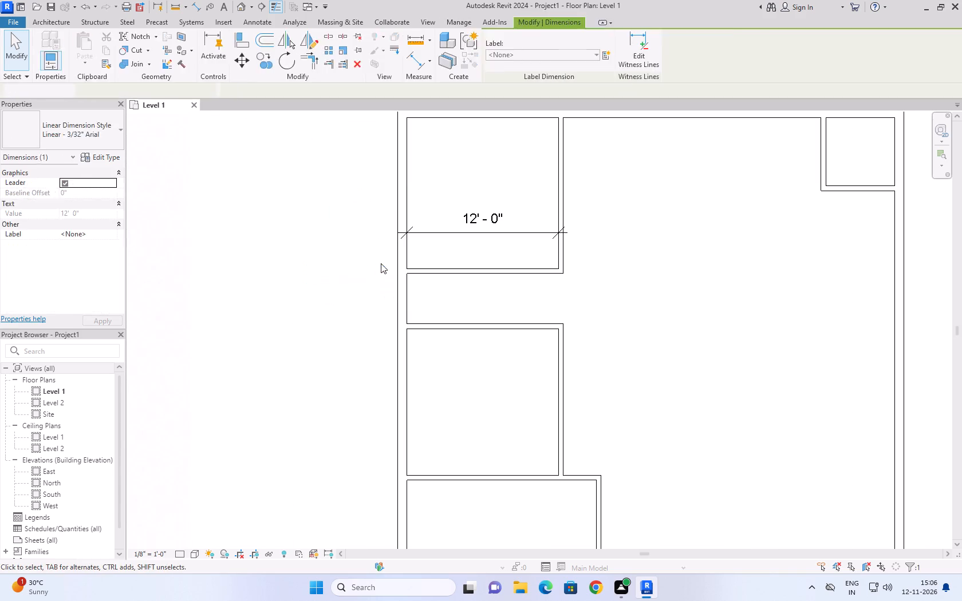
{"action": "double_click", "coordinate": [451, 232]}
{"action": "key", "text": "Delete"}
Delete the two remaining east-west dimensions above the plan's north exterior wall.
{"action": "scroll", "coordinate": [451, 211], "scroll_direction": "down", "scroll_amount": 4}
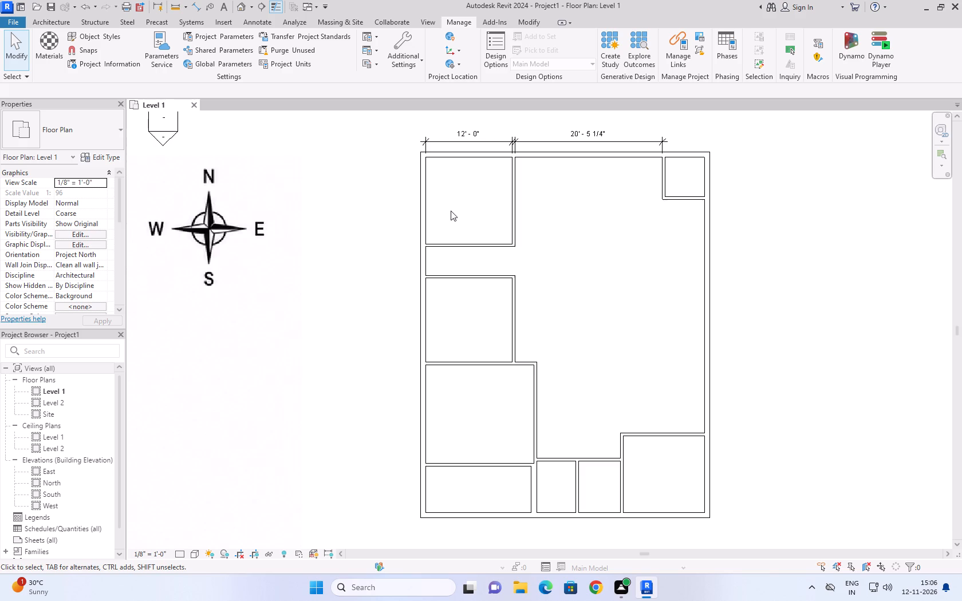
{"action": "scroll", "coordinate": [451, 211], "scroll_direction": "down", "scroll_amount": 2}
{"action": "middle_click_drag", "start_coordinate": [495, 129], "coordinate": [292, 199]}
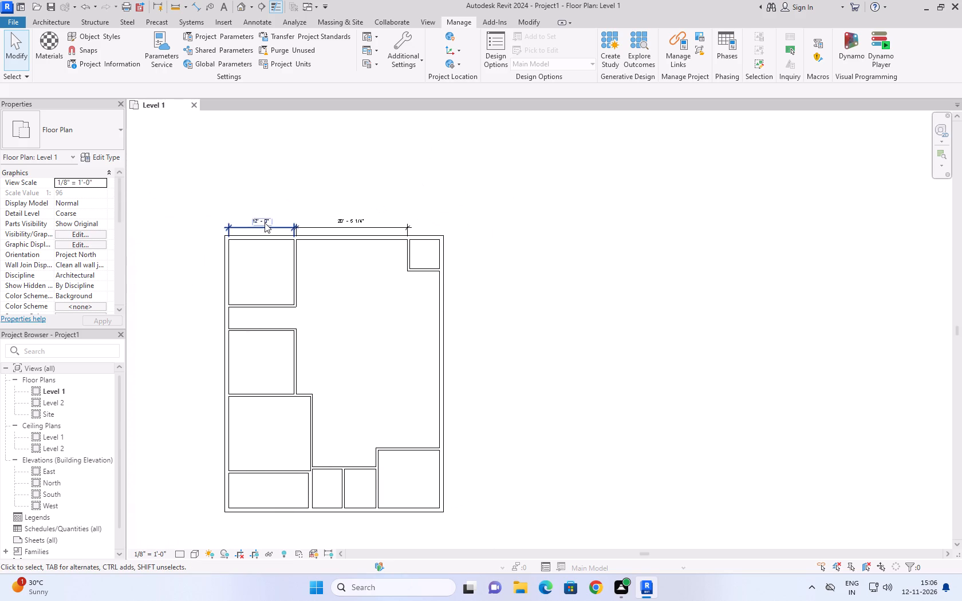
{"action": "left_click", "coordinate": [278, 224]}
{"action": "key", "text": "Delete"}
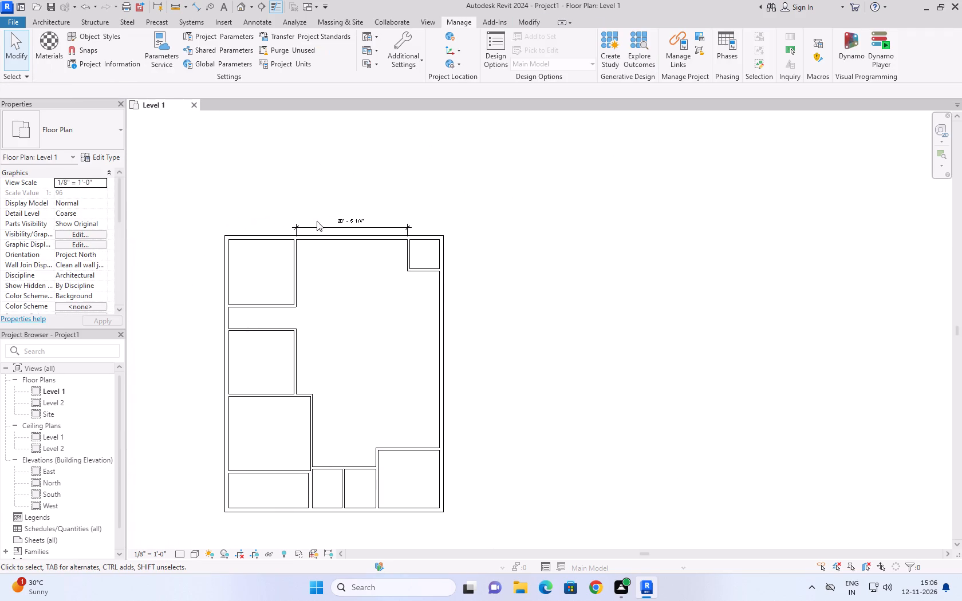
{"action": "left_click", "coordinate": [319, 226]}
{"action": "key", "text": "Delete"}
Place an aligned dimension with Wall faces references across the inner width of the room directly south of the middle west bedroom.
{"action": "scroll", "coordinate": [321, 230], "scroll_direction": "down", "scroll_amount": 3}
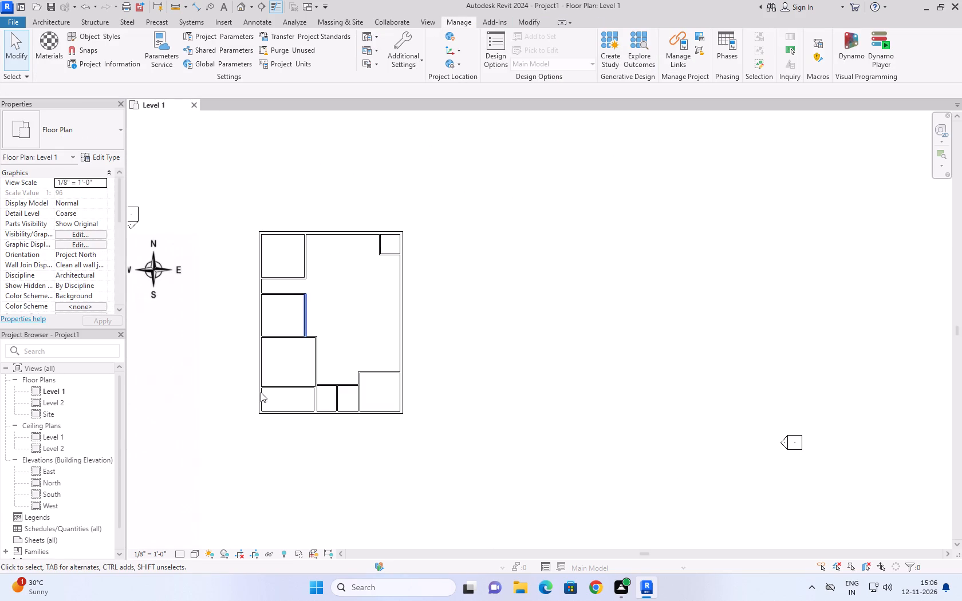
{"action": "scroll", "coordinate": [229, 448], "scroll_direction": "up", "scroll_amount": 4}
{"action": "middle_click_drag", "start_coordinate": [334, 290], "coordinate": [293, 338]}
{"action": "scroll", "coordinate": [290, 339], "scroll_direction": "down", "scroll_amount": 1}
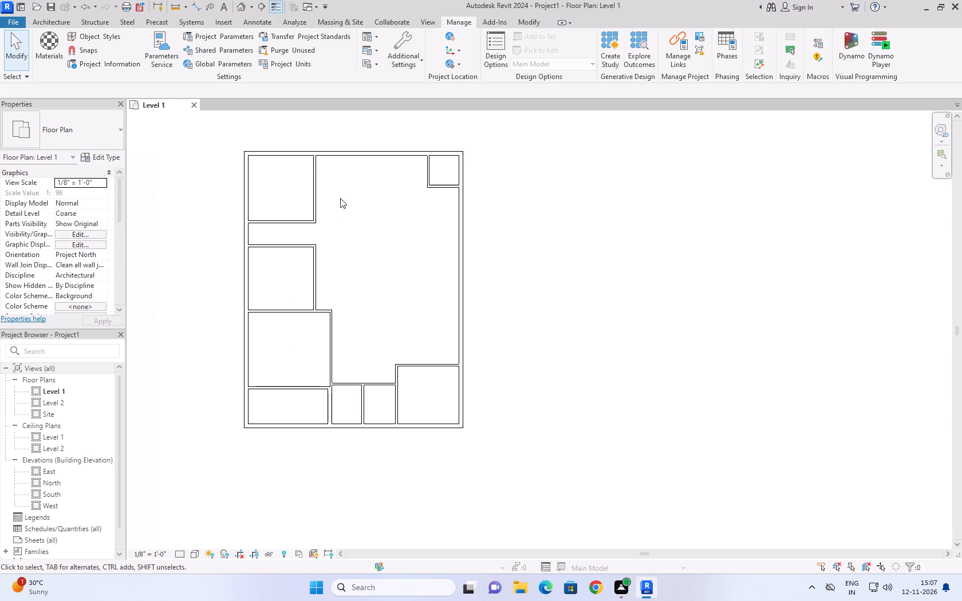
{"action": "scroll", "coordinate": [259, 310], "scroll_direction": "up", "scroll_amount": 5}
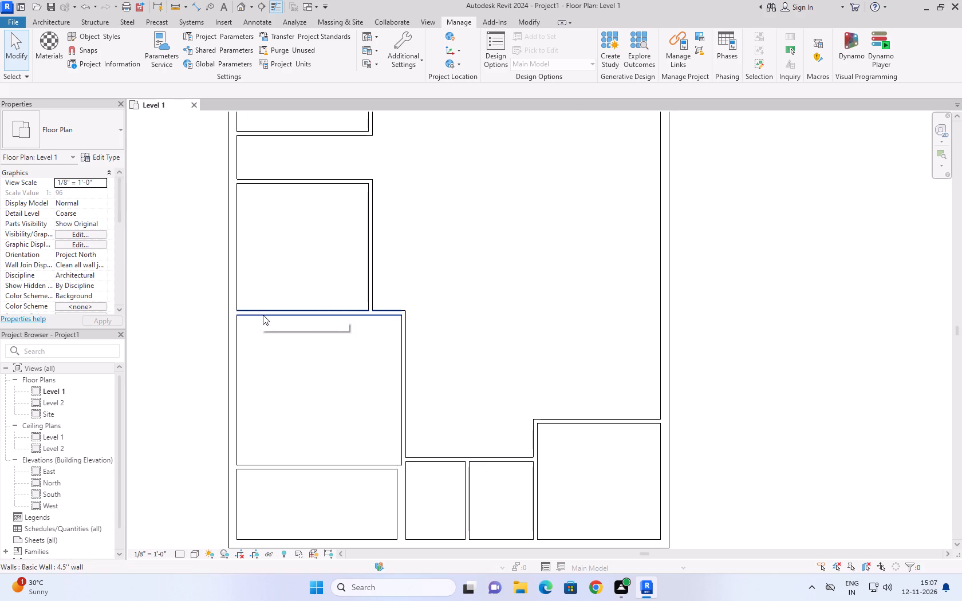
{"action": "scroll", "coordinate": [263, 315], "scroll_direction": "up", "scroll_amount": 5}
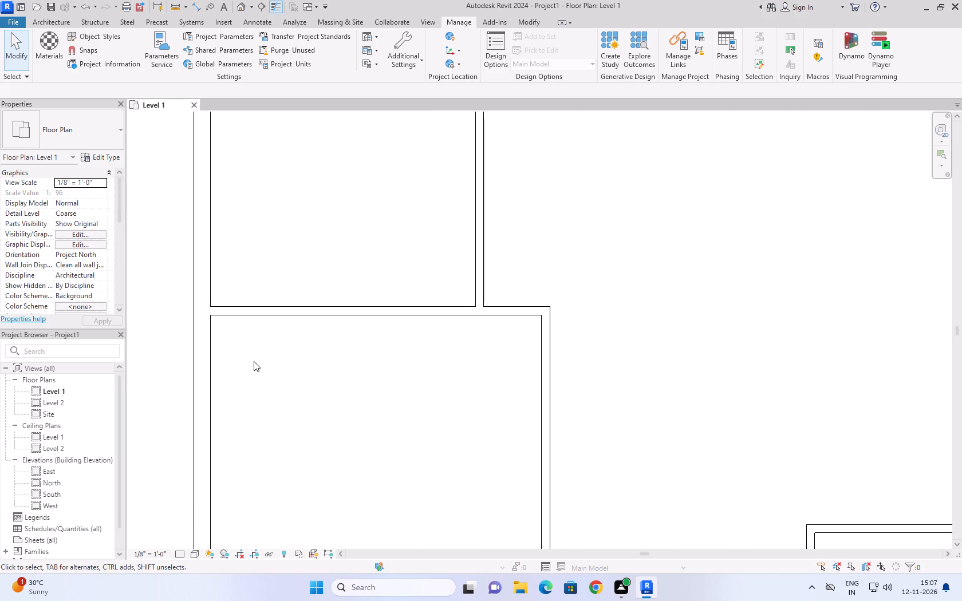
{"action": "type", "text": "di"}
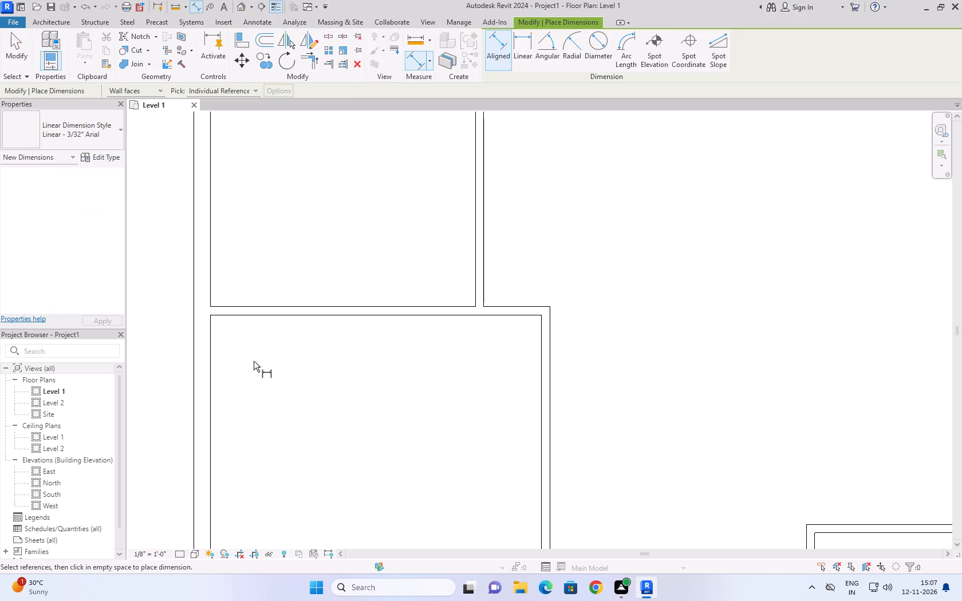
{"action": "left_click", "coordinate": [251, 92]}
{"action": "left_click", "coordinate": [251, 92]}
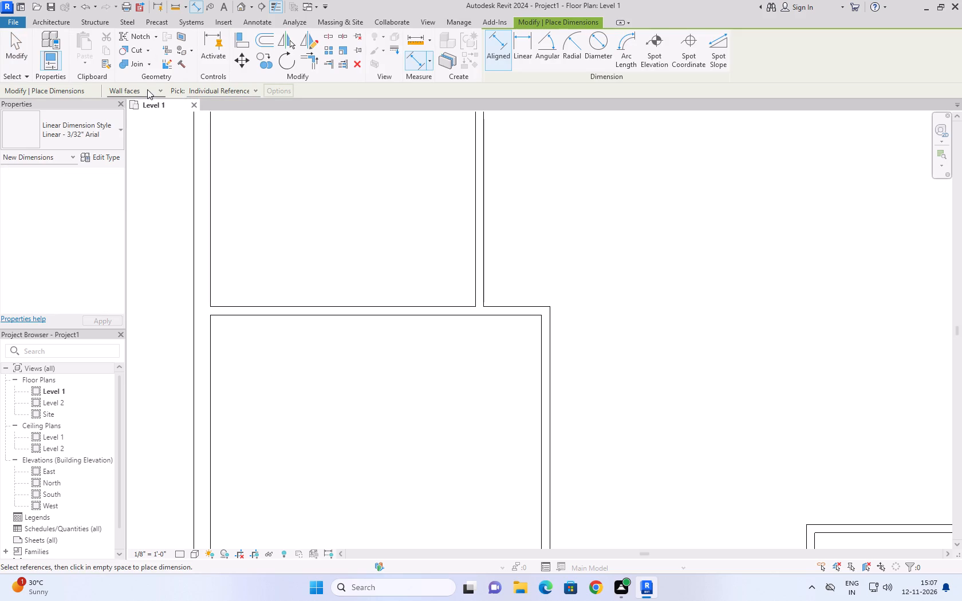
{"action": "left_click", "coordinate": [157, 90]}
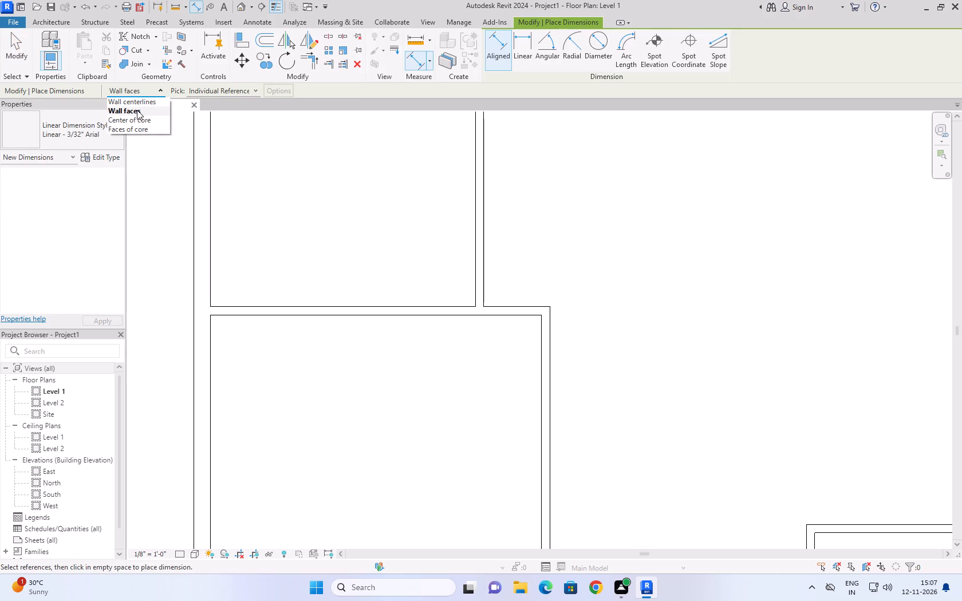
{"action": "left_click", "coordinate": [137, 110]}
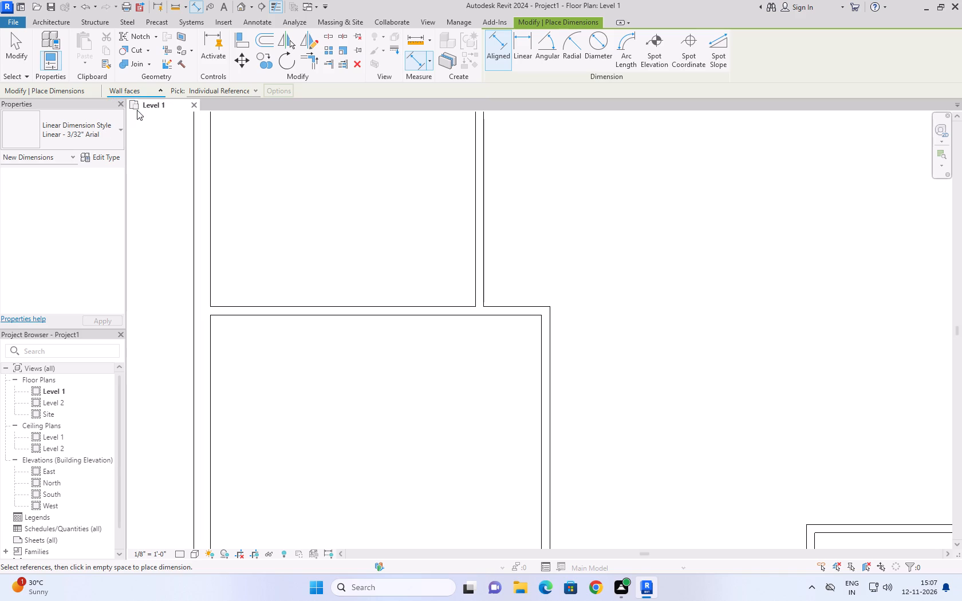
{"action": "left_click", "coordinate": [152, 93]}
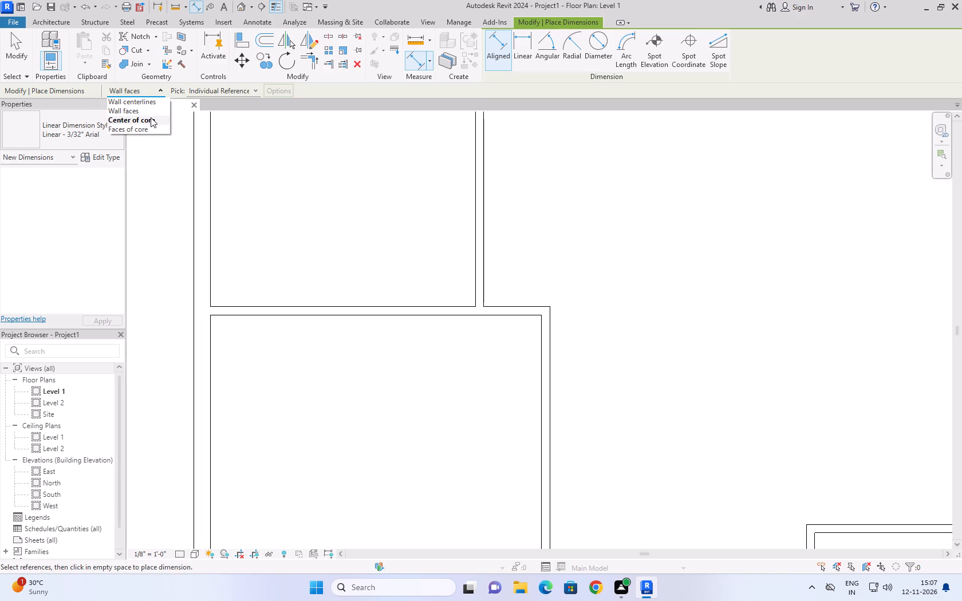
{"action": "left_click", "coordinate": [148, 112]}
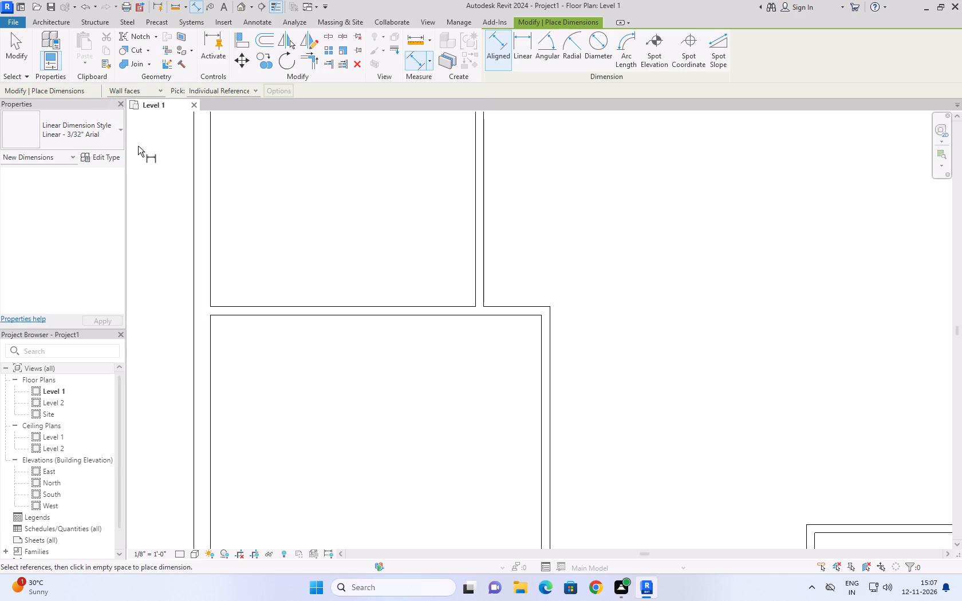
{"action": "left_click", "coordinate": [211, 380]}
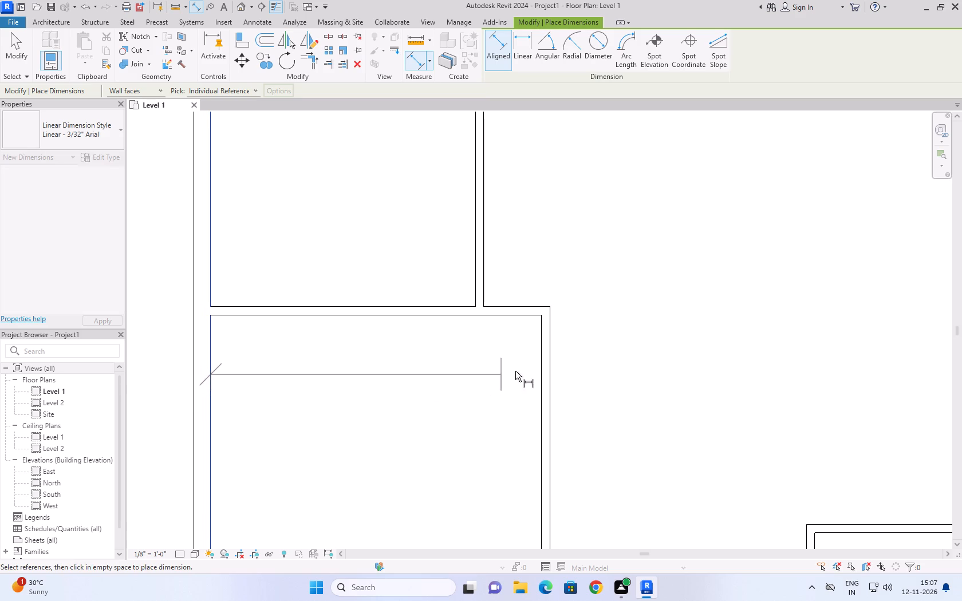
{"action": "left_click", "coordinate": [541, 359]}
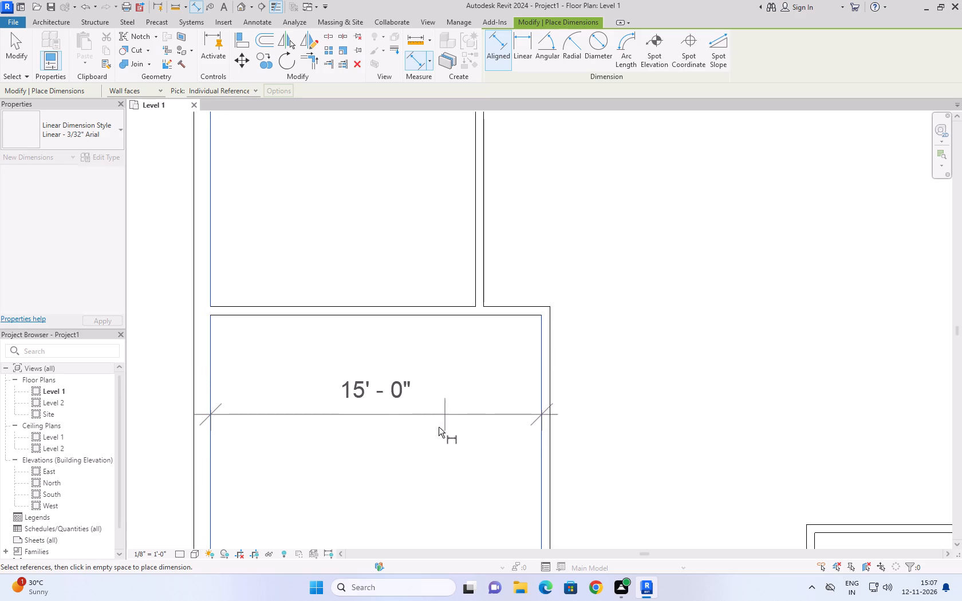
{"action": "left_click", "coordinate": [449, 390]}
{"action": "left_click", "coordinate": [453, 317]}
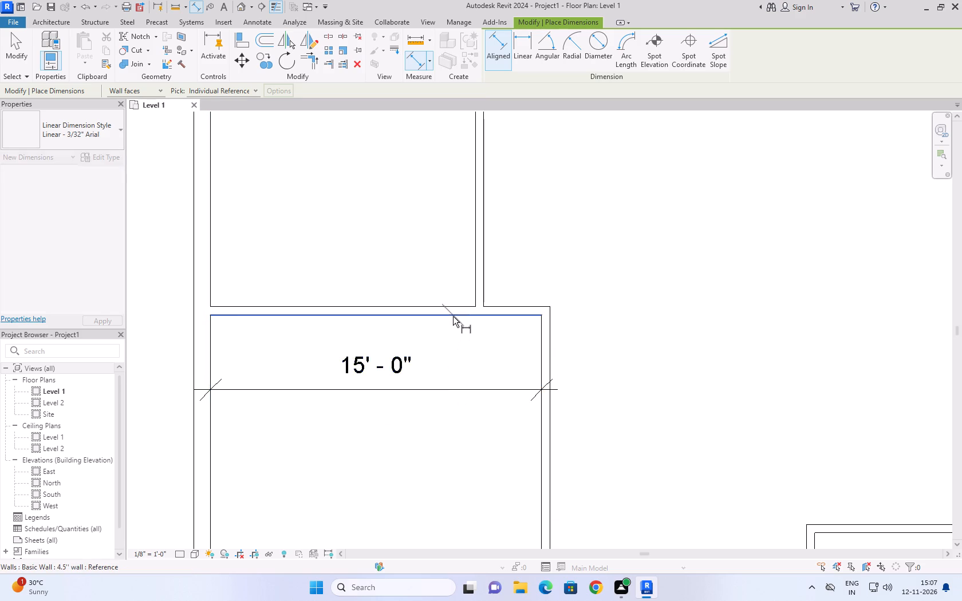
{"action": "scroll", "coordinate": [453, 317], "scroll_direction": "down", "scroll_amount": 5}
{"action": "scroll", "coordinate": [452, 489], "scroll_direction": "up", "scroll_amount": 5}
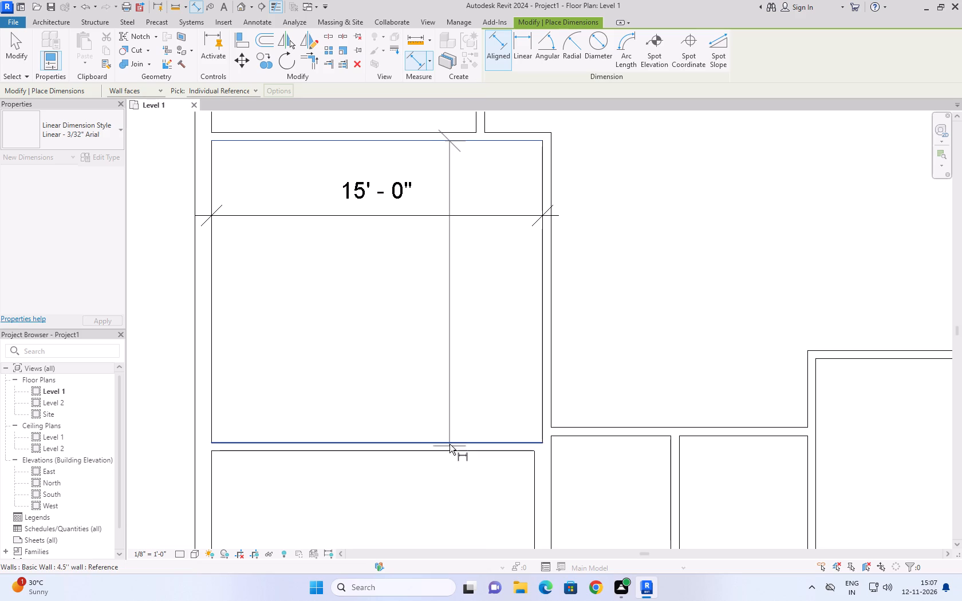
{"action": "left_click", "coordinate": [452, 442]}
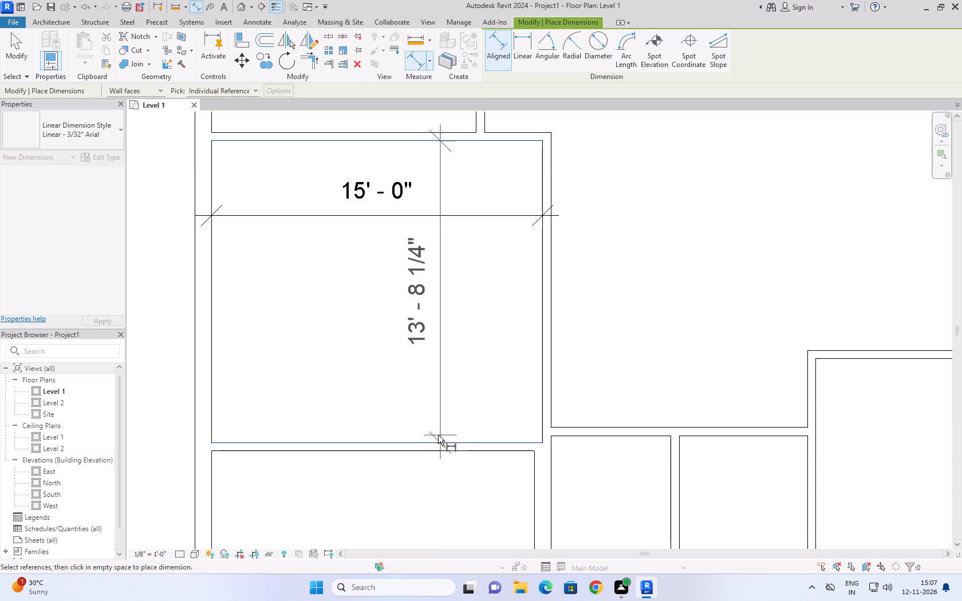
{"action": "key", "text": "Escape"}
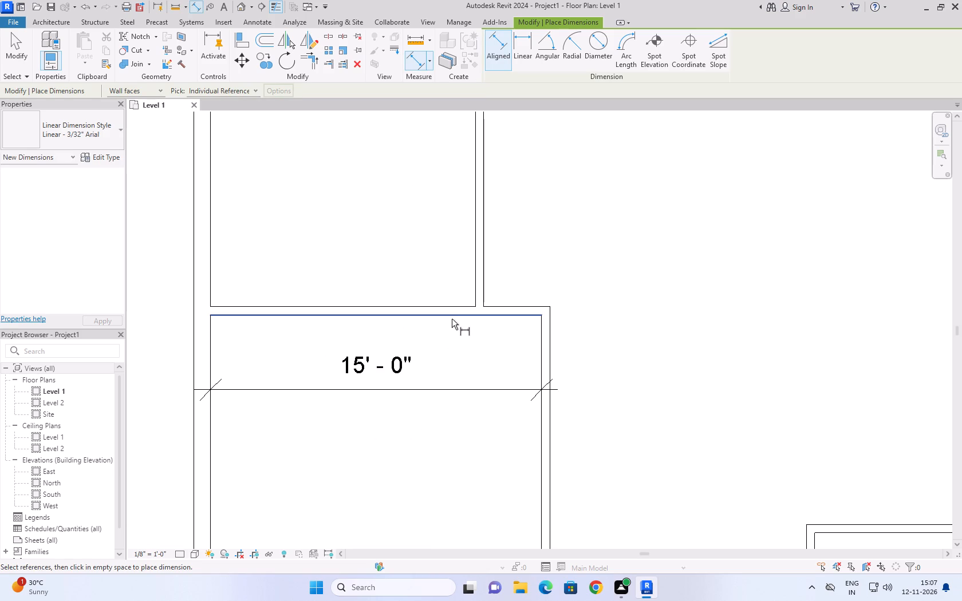
Place an aligned dimension for the inner north-south depth of the 15'-wide west room, between its north and south wall faces.
{"action": "left_click", "coordinate": [452, 319]}
{"action": "scroll", "coordinate": [448, 423], "scroll_direction": "down", "scroll_amount": 5}
{"action": "scroll", "coordinate": [450, 537], "scroll_direction": "up", "scroll_amount": 5}
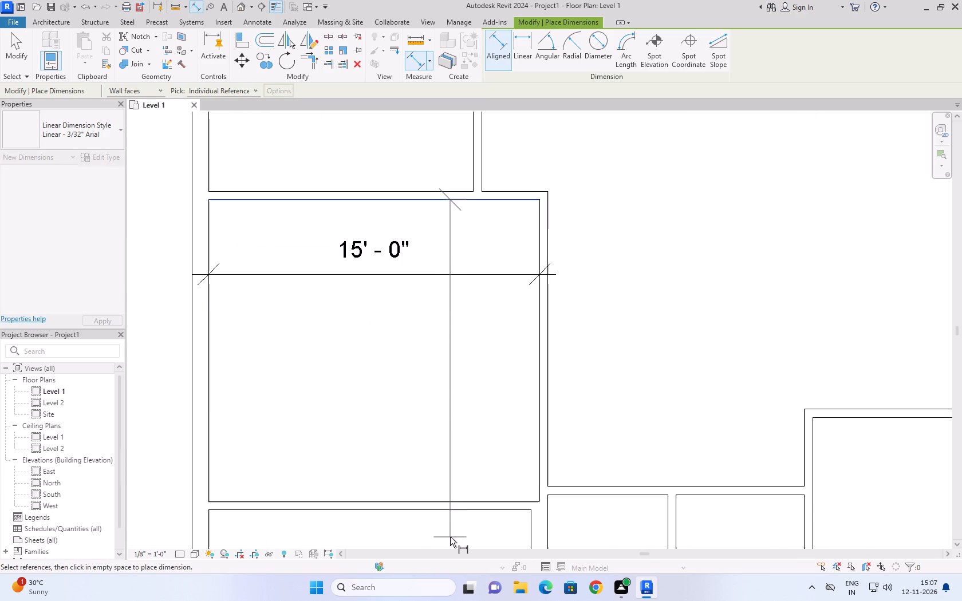
{"action": "left_click", "coordinate": [444, 503]}
{"action": "left_click", "coordinate": [482, 437]}
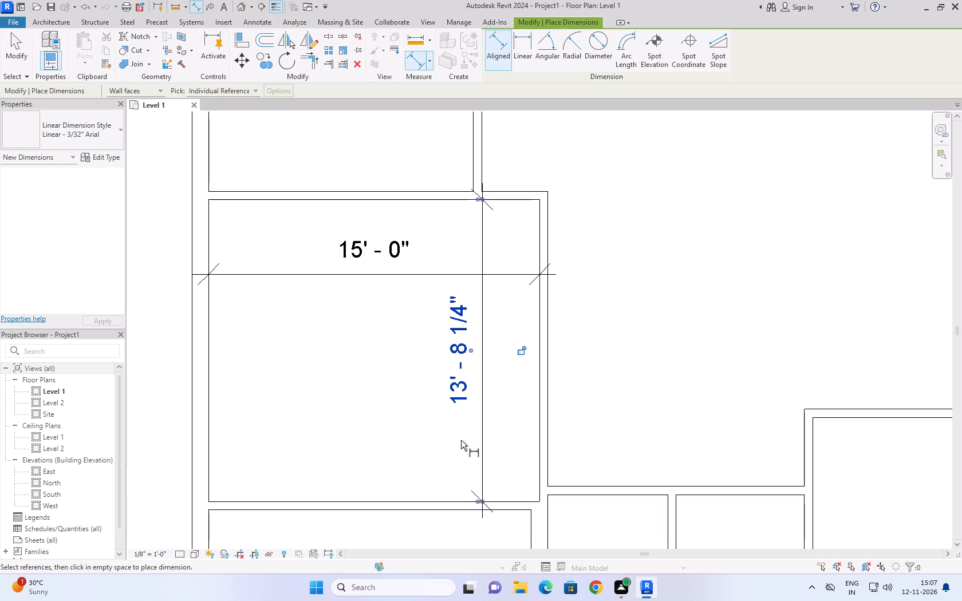
{"action": "left_click", "coordinate": [23, 52]}
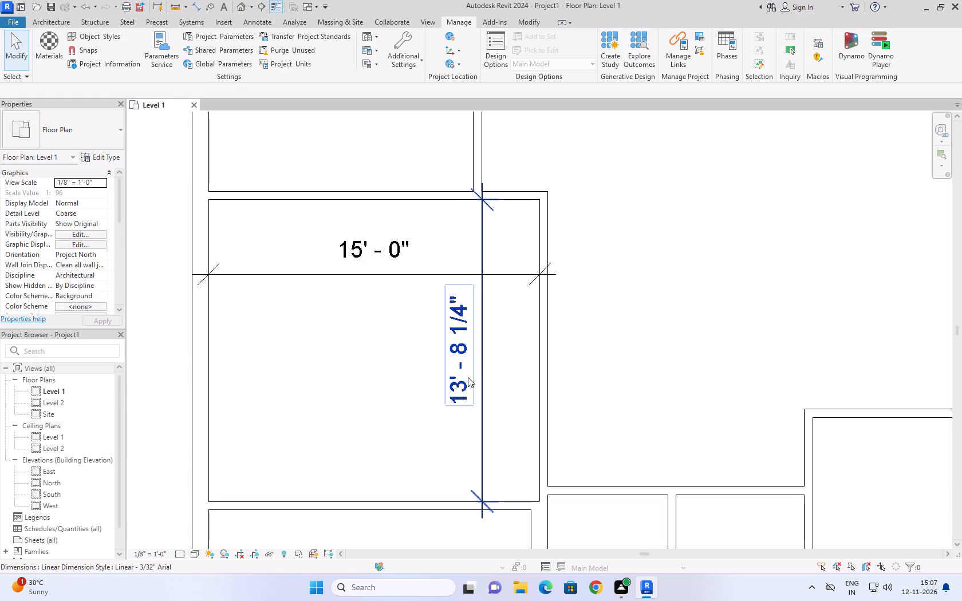
Set the 15'-wide Master Bedroom's inner north-south depth to 14' by moving its south wall.
{"action": "left_click", "coordinate": [464, 367]}
{"action": "left_click", "coordinate": [539, 294]}
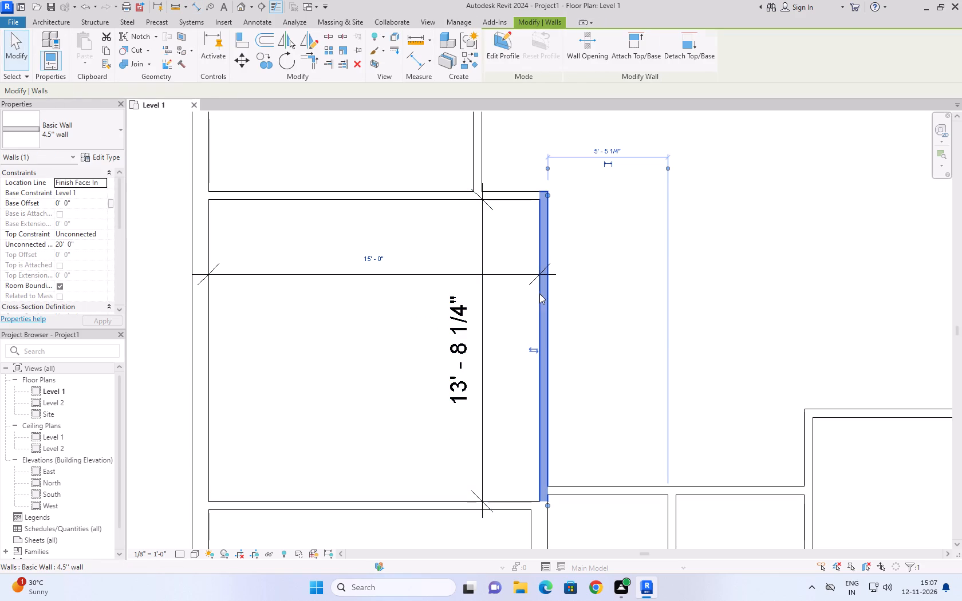
{"action": "left_click", "coordinate": [466, 355]}
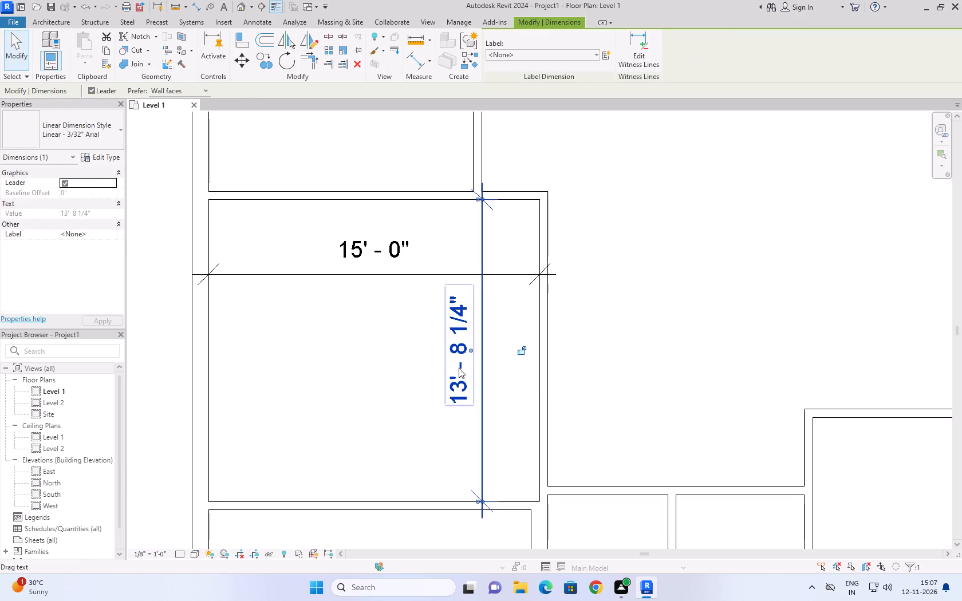
{"action": "left_click", "coordinate": [387, 508]}
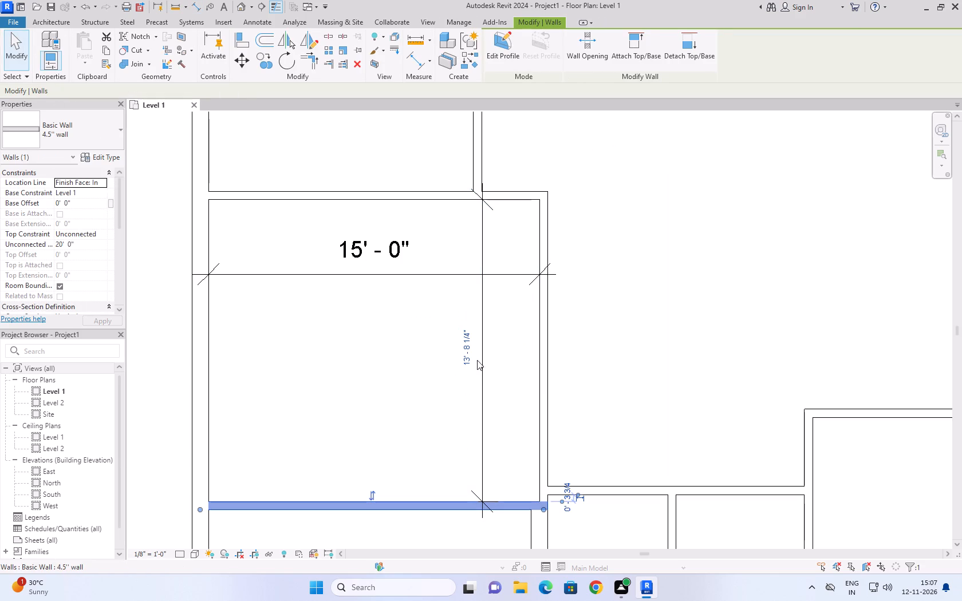
{"action": "left_click", "coordinate": [471, 347]}
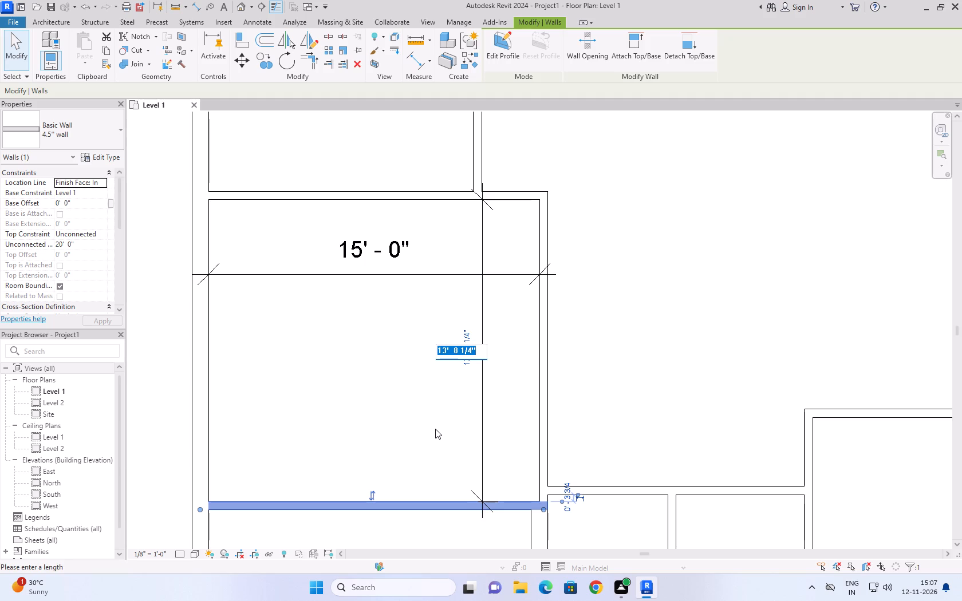
{"action": "scroll", "coordinate": [430, 393], "scroll_direction": "down", "scroll_amount": 13}
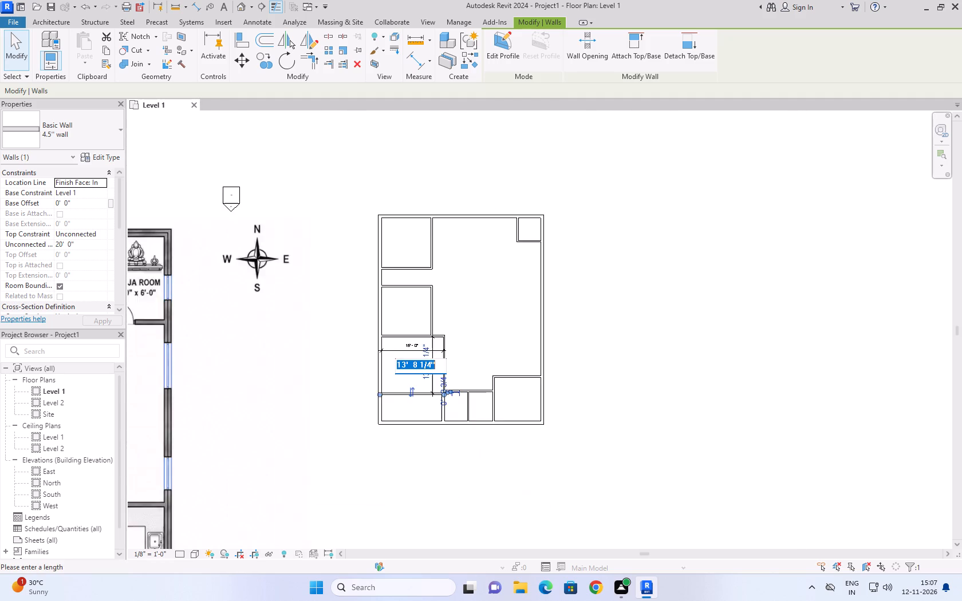
{"action": "scroll", "coordinate": [421, 366], "scroll_direction": "down", "scroll_amount": 6}
{"action": "scroll", "coordinate": [211, 458], "scroll_direction": "up", "scroll_amount": 9}
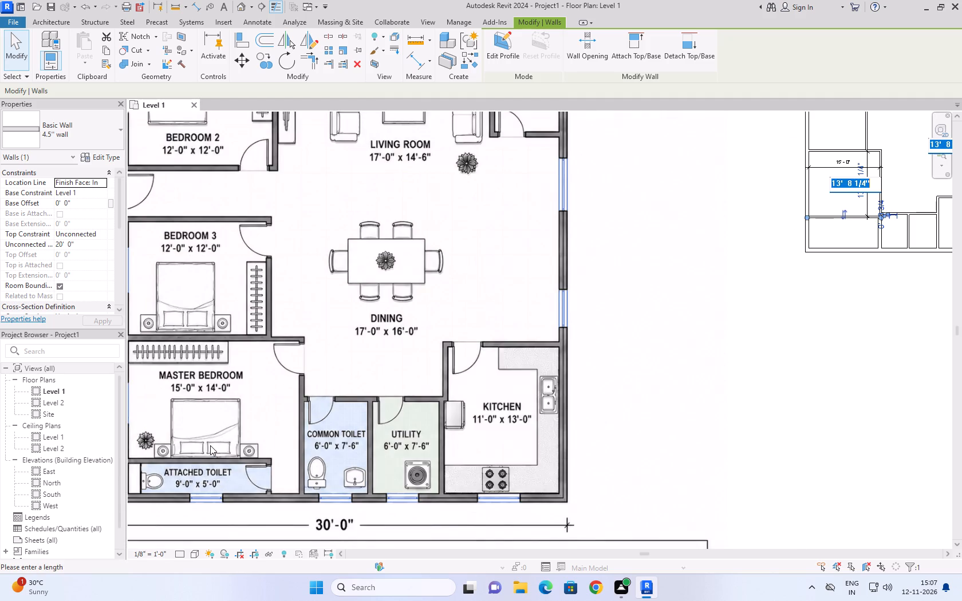
{"action": "scroll", "coordinate": [205, 436], "scroll_direction": "down", "scroll_amount": 9}
{"action": "scroll", "coordinate": [422, 339], "scroll_direction": "up", "scroll_amount": 4}
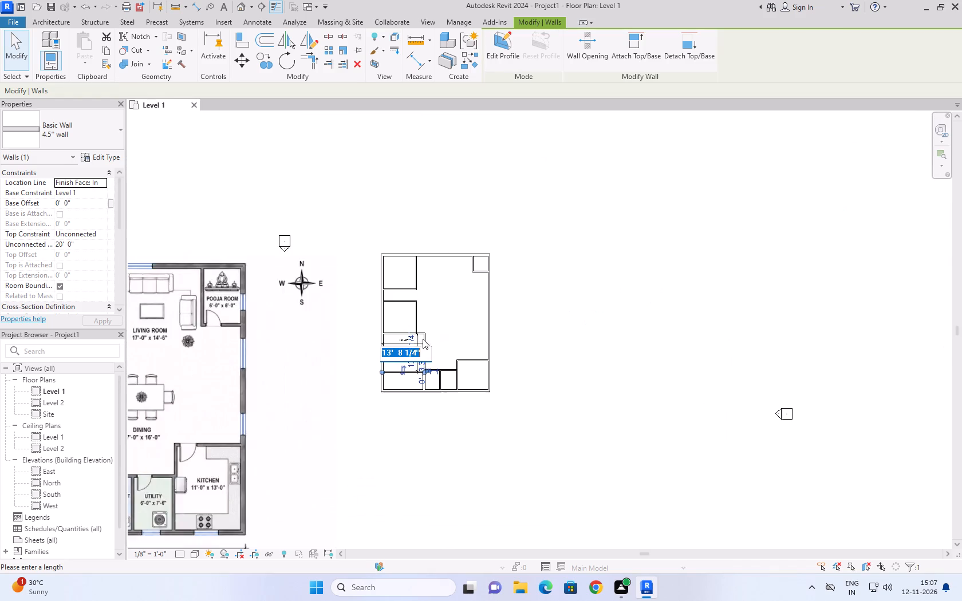
{"action": "scroll", "coordinate": [423, 339], "scroll_direction": "up", "scroll_amount": 9}
{"action": "type", "text": "14"}
{"action": "key", "text": "apostrophe"}
{"action": "key", "text": "Return"}
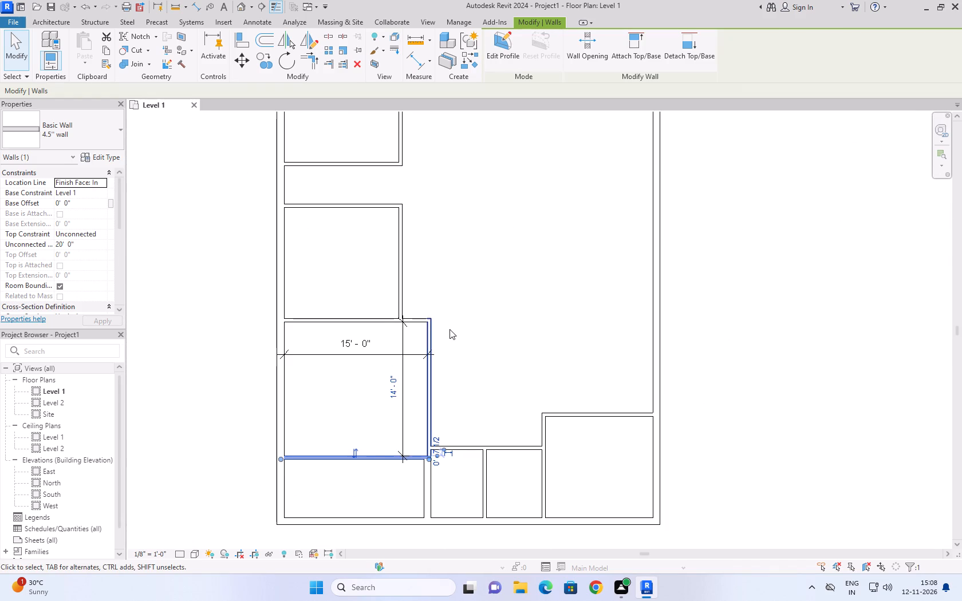
{"action": "scroll", "coordinate": [514, 284], "scroll_direction": "down", "scroll_amount": 3}
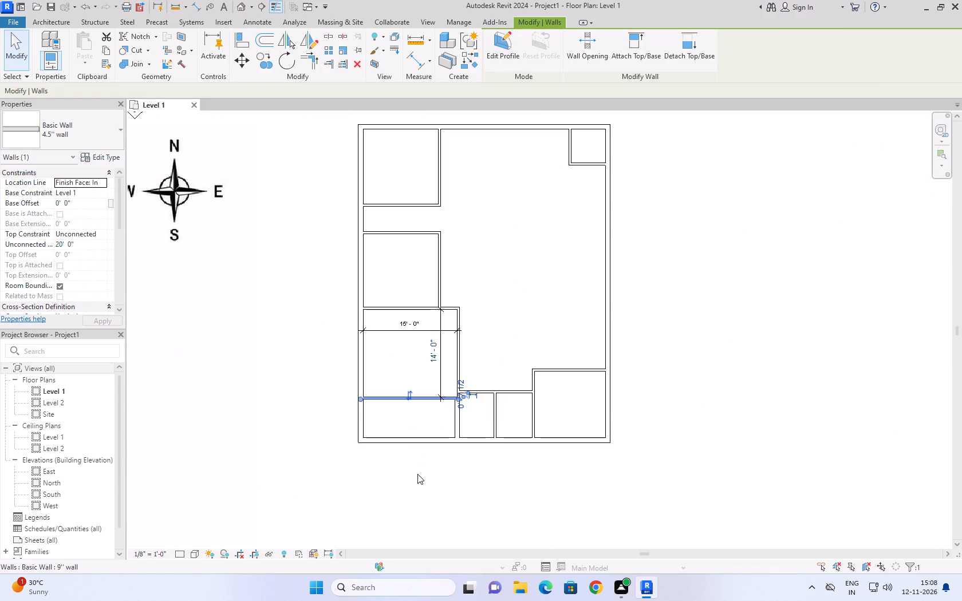
{"action": "key", "text": "Escape"}
{"action": "key", "text": "Escape"}
{"action": "key", "text": "Escape"}
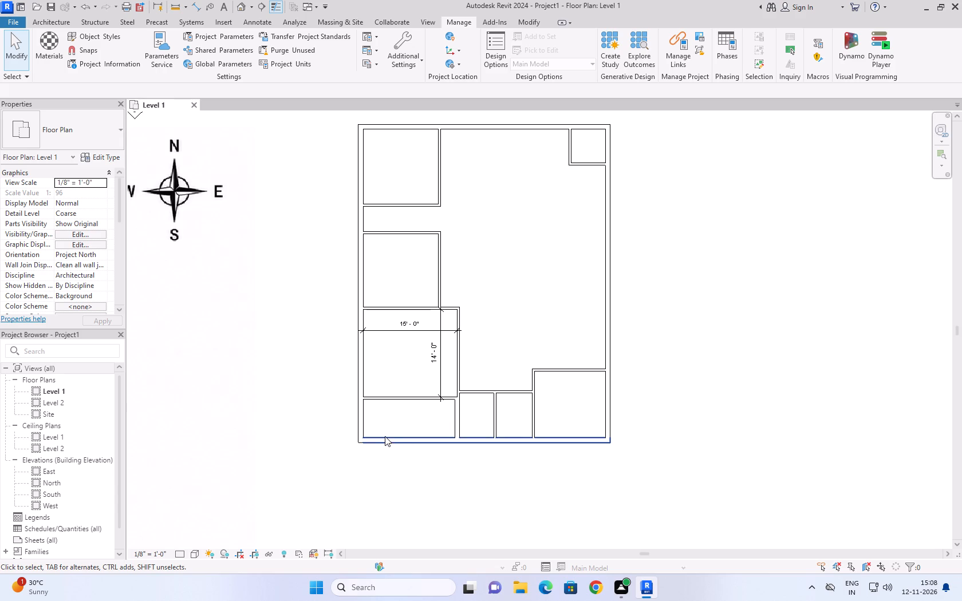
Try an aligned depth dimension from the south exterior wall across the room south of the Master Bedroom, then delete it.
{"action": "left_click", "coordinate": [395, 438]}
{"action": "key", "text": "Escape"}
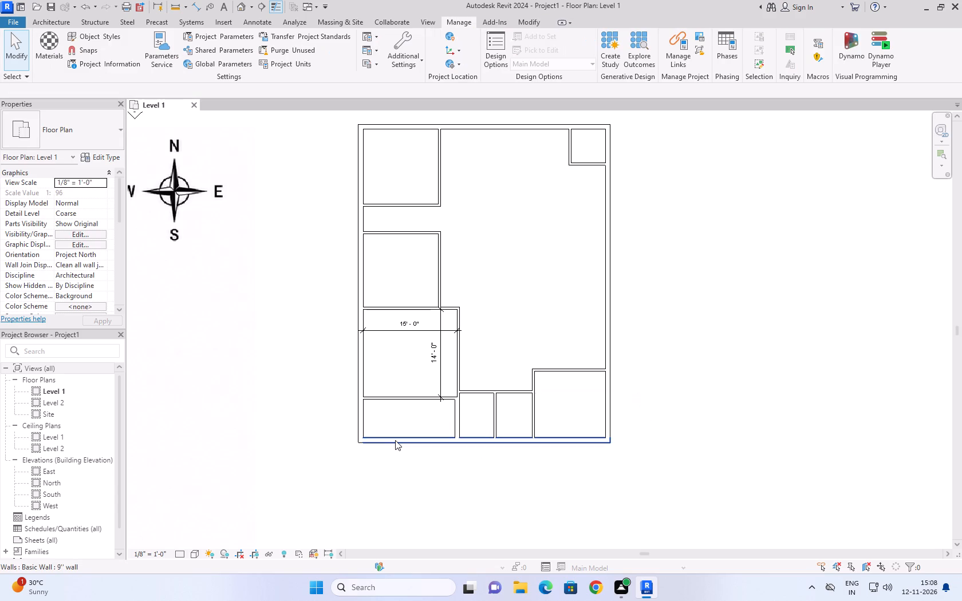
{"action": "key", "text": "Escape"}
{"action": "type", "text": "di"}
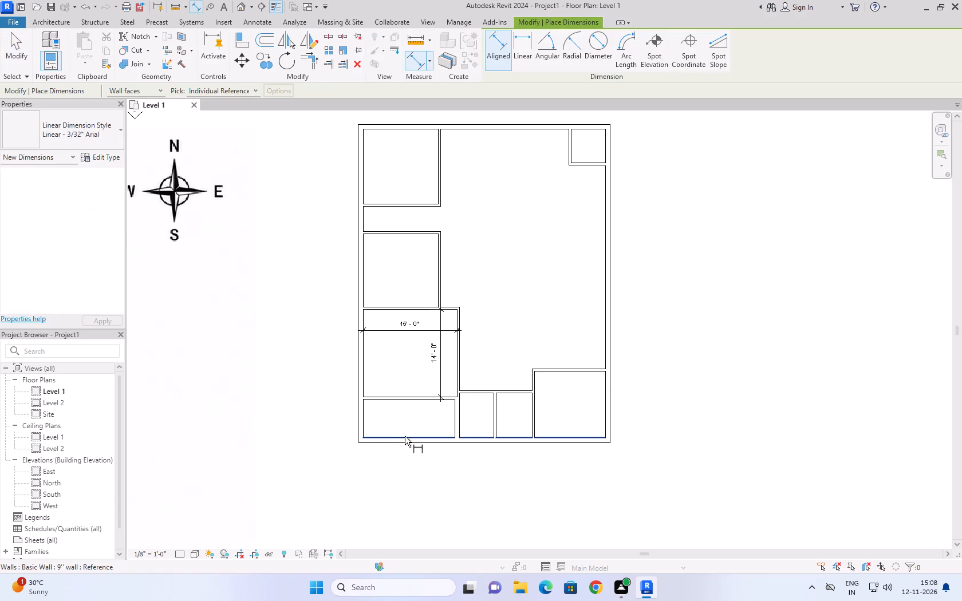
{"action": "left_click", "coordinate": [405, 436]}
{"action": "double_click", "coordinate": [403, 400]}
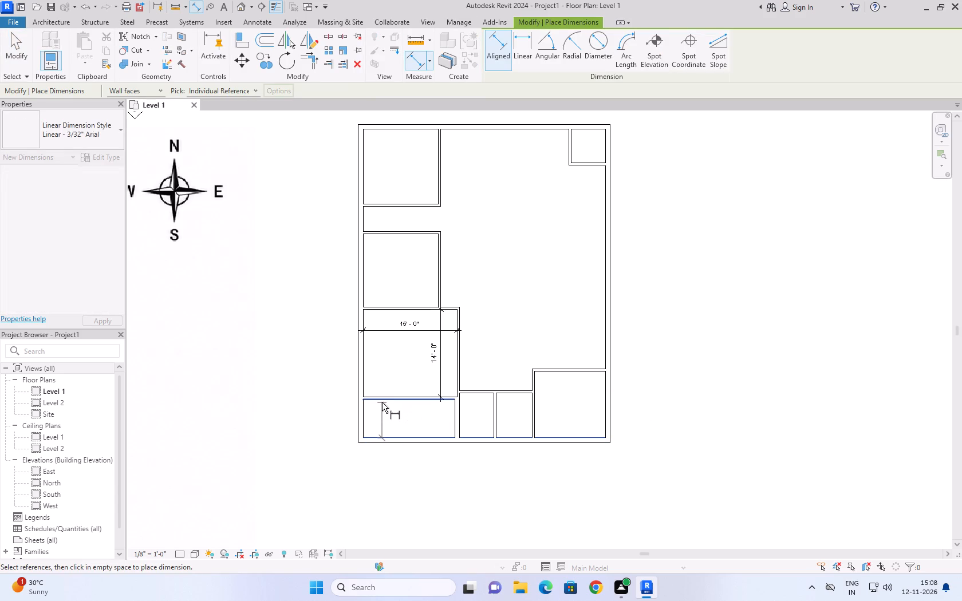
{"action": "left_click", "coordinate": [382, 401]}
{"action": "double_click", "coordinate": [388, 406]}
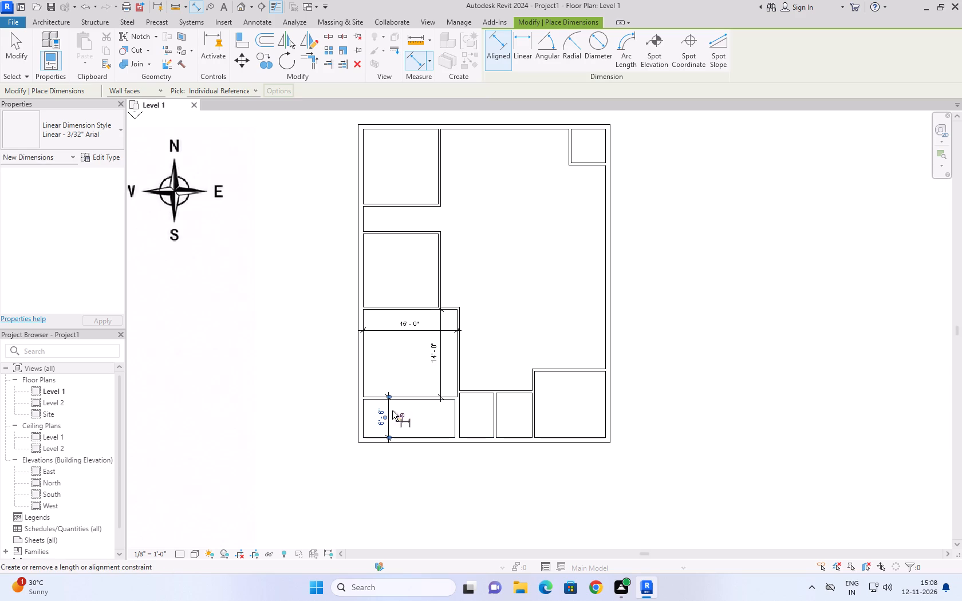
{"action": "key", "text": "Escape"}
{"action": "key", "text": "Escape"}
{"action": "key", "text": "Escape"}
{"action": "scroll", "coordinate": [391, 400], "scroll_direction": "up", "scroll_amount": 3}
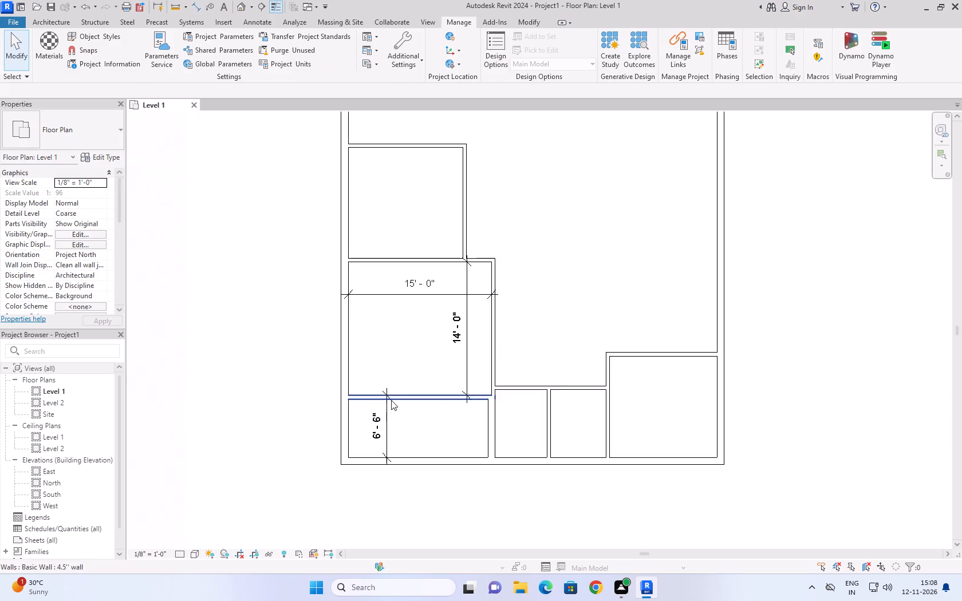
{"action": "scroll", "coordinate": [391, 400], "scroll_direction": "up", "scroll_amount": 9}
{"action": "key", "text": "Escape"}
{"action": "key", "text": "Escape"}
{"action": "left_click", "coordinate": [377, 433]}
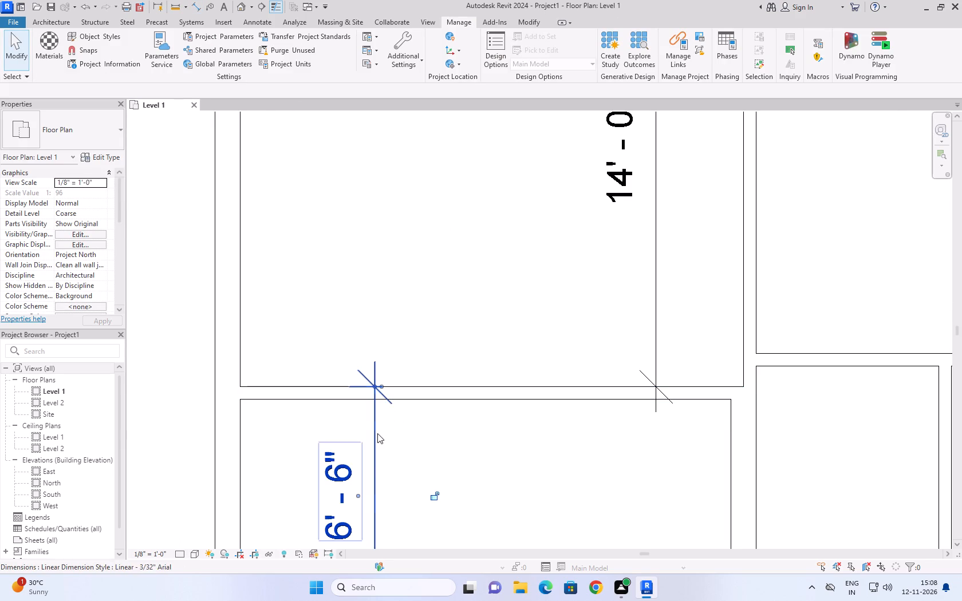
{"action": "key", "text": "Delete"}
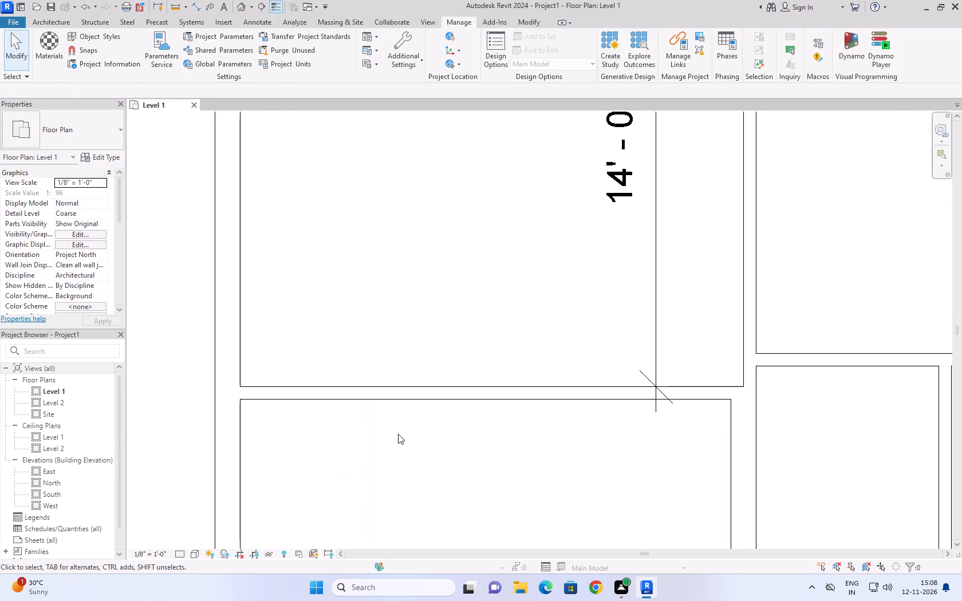
Place an aligned dimension for the southwest room's inner north-south depth, between its north and south inner wall faces.
{"action": "key", "text": "d"}
{"action": "key", "text": "i"}
{"action": "scroll", "coordinate": [379, 381], "scroll_direction": "down", "scroll_amount": 9}
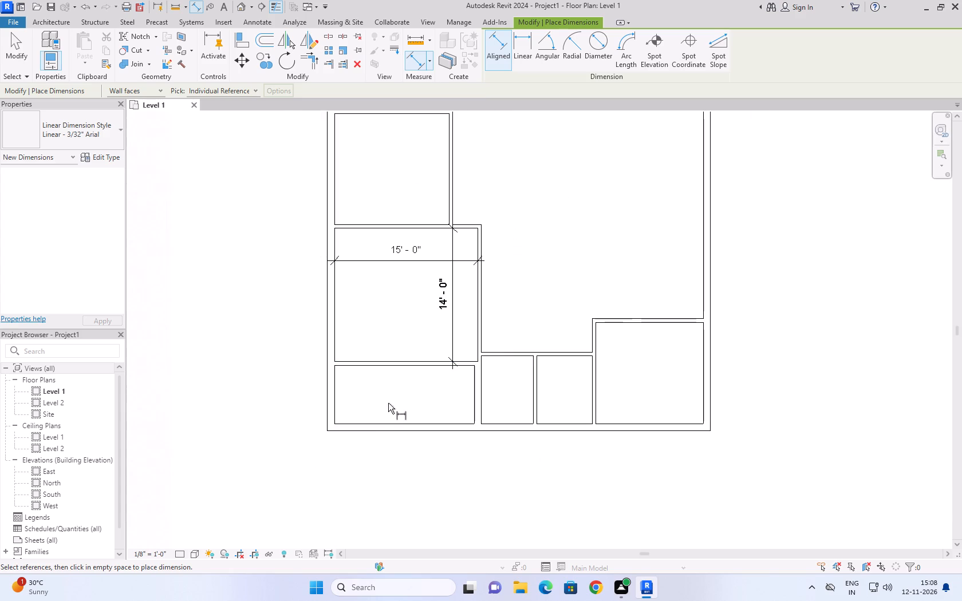
{"action": "scroll", "coordinate": [391, 433], "scroll_direction": "up", "scroll_amount": 9}
{"action": "left_click", "coordinate": [402, 398]}
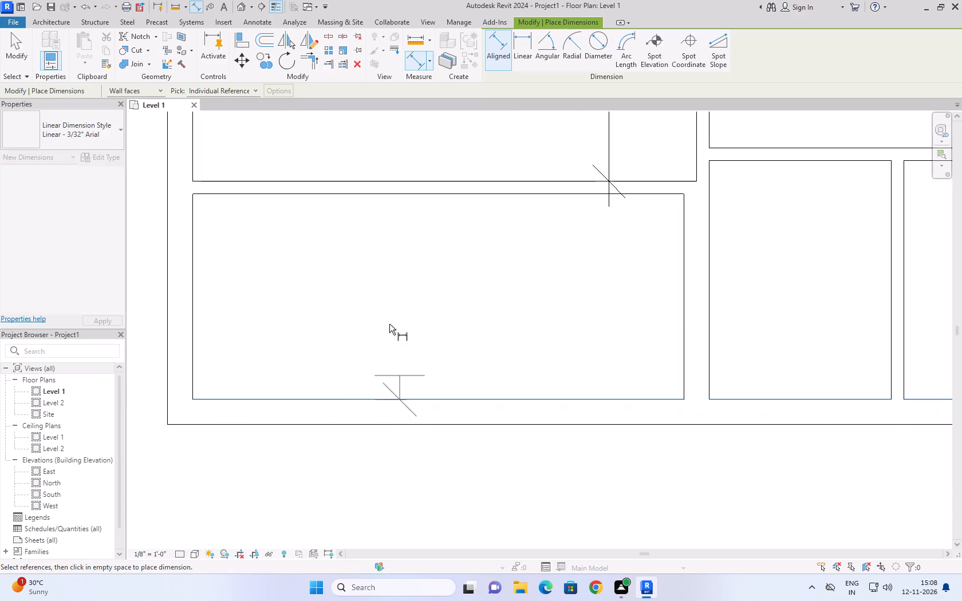
{"action": "left_click", "coordinate": [367, 194]}
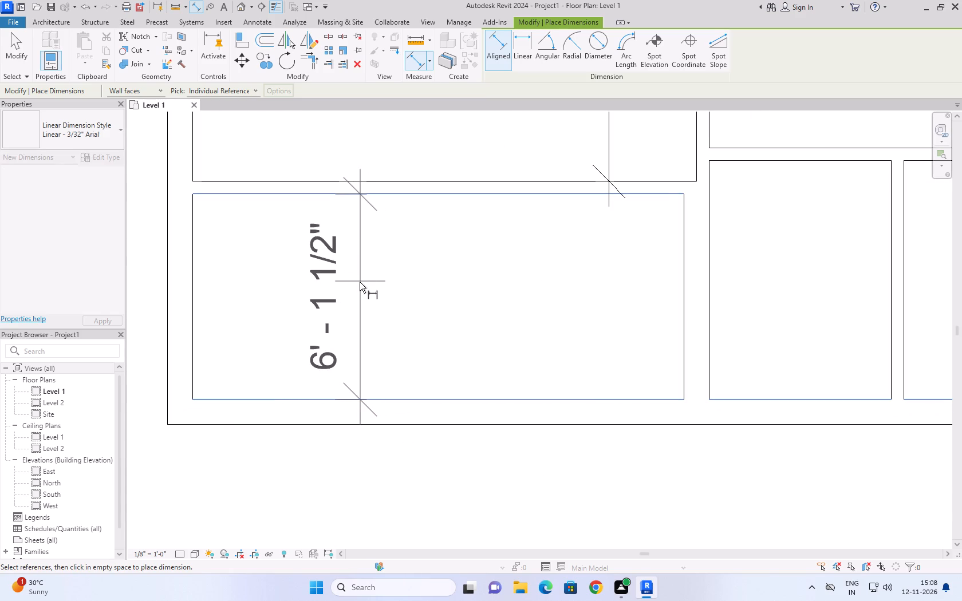
{"action": "left_click", "coordinate": [360, 282]}
{"action": "left_click", "coordinate": [393, 269]}
{"action": "key", "text": "Escape"}
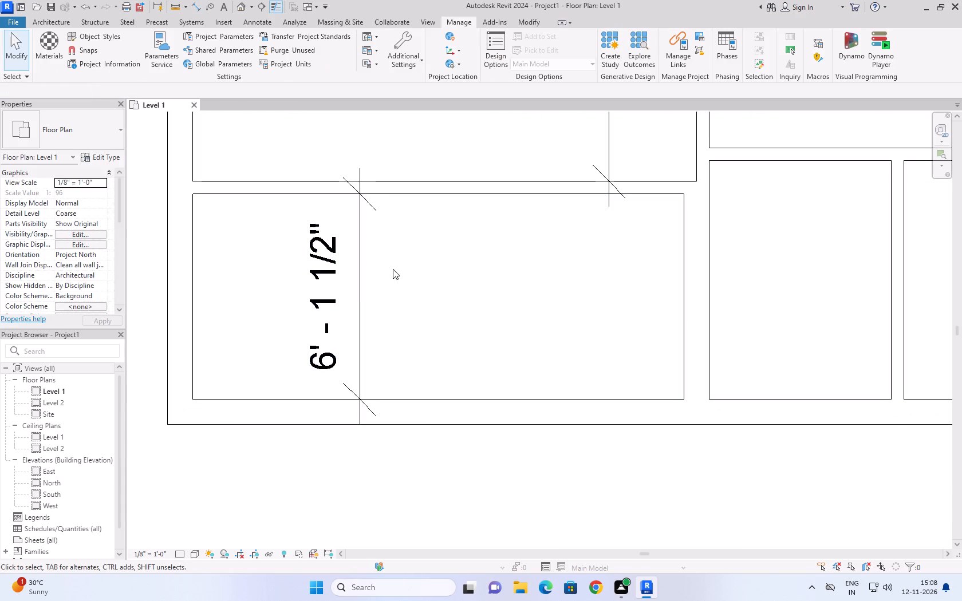
{"action": "key", "text": "Escape"}
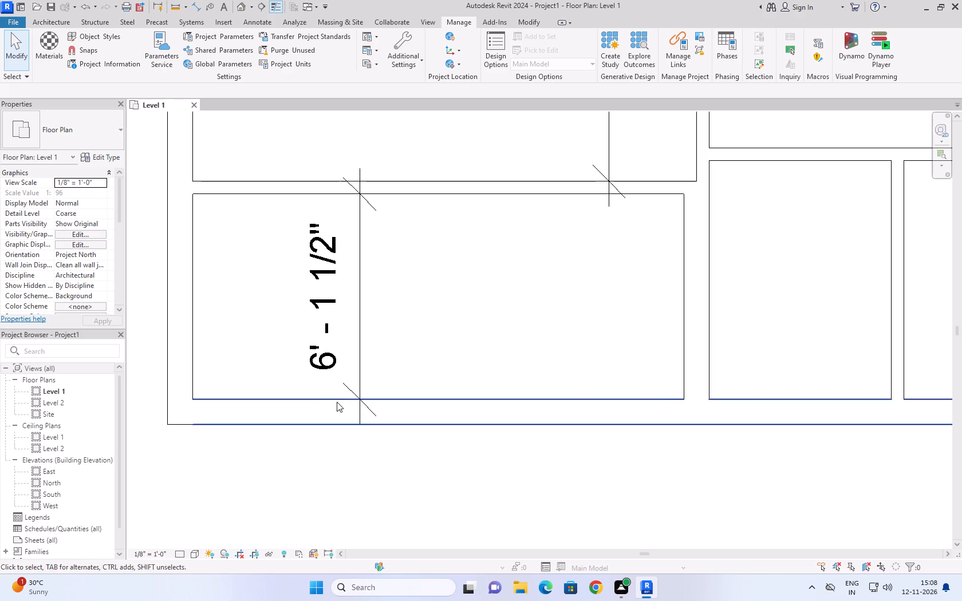
Place an aligned dimension across the southwest room's inner east-west width, between its west and east wall faces.
{"action": "key", "text": "d"}
{"action": "key", "text": "i"}
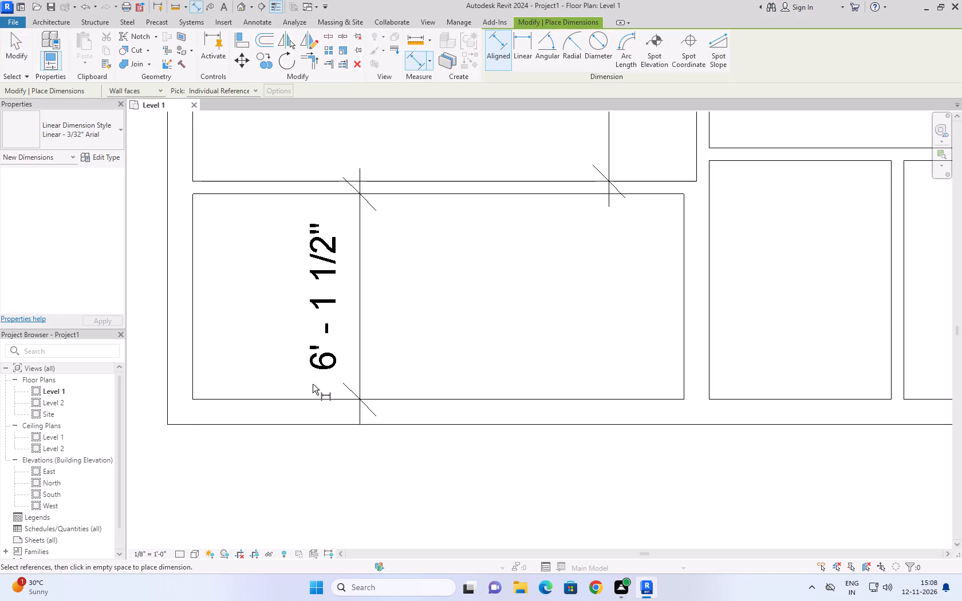
{"action": "left_click", "coordinate": [195, 333]}
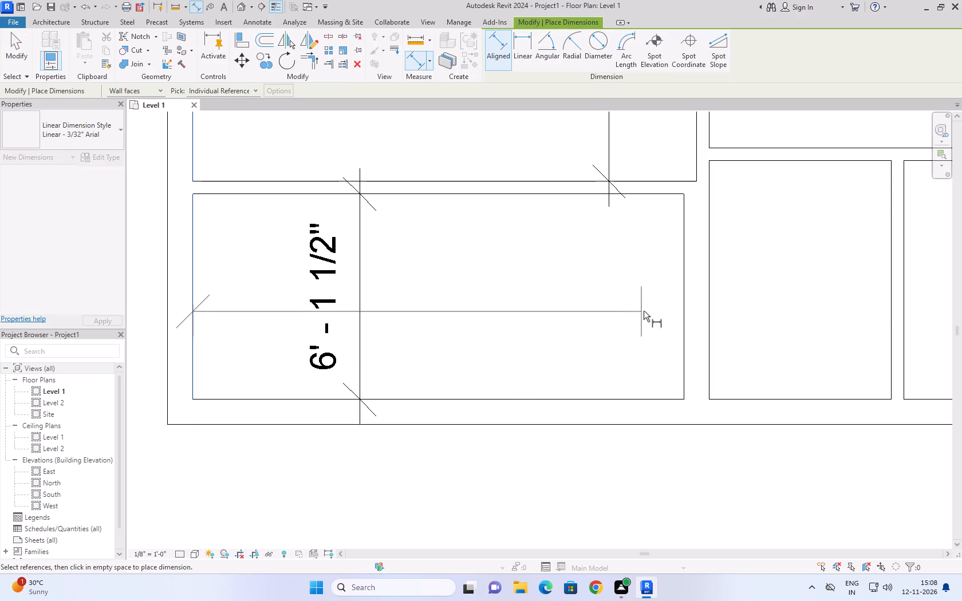
{"action": "left_click", "coordinate": [684, 308]}
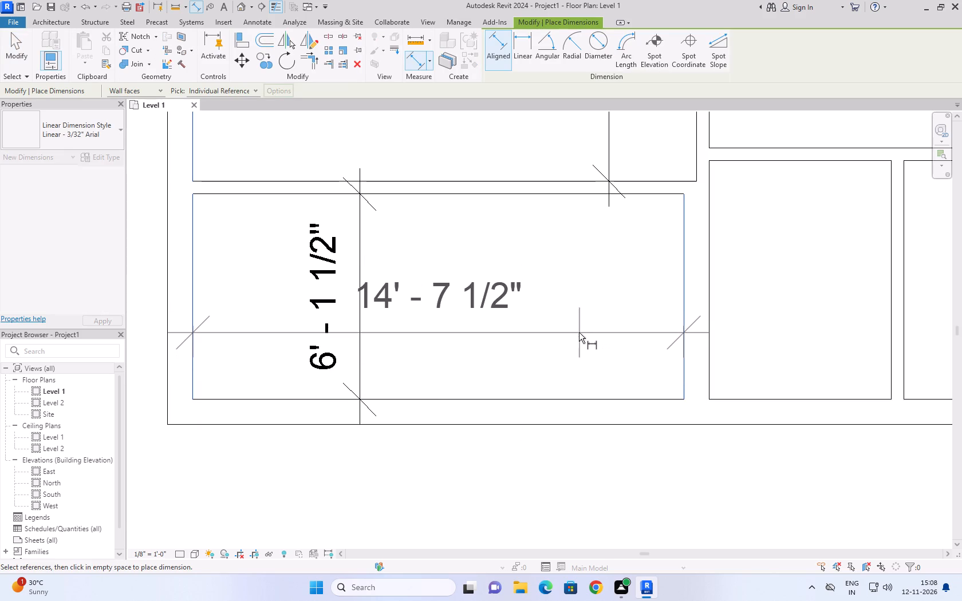
{"action": "left_click", "coordinate": [579, 333]}
{"action": "left_click", "coordinate": [553, 363]}
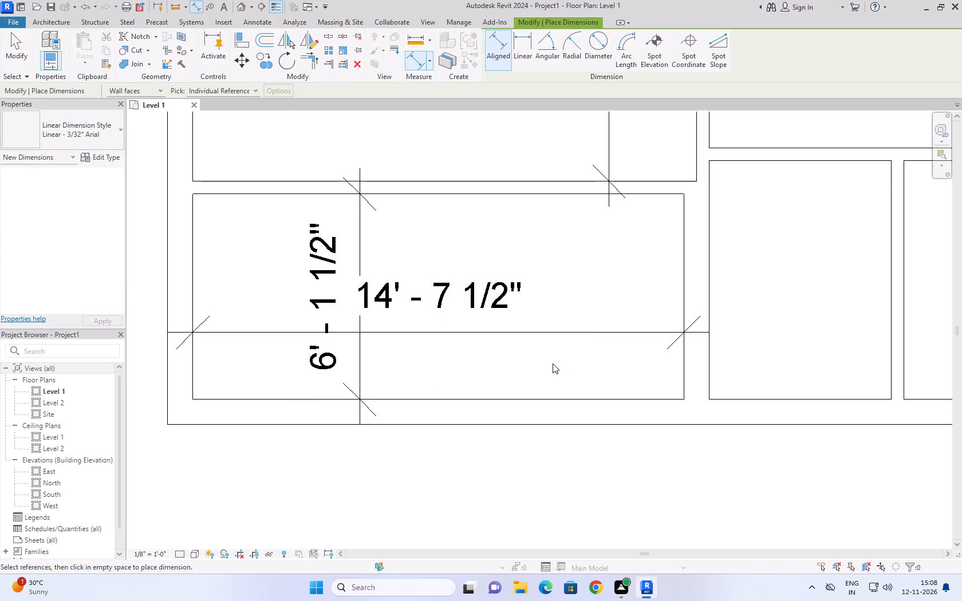
{"action": "key", "text": "Escape"}
{"action": "key", "text": "Escape"}
{"action": "key", "text": "Escape"}
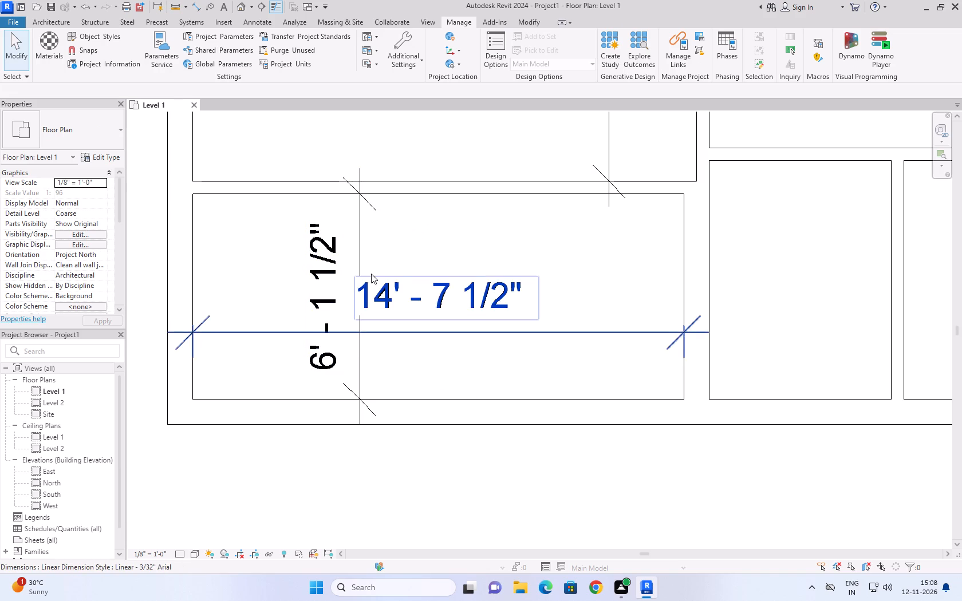
Review the dimensioned Master Bedroom and the room south of it within the overall wall layout.
{"action": "scroll", "coordinate": [371, 274], "scroll_direction": "down", "scroll_amount": 11}
{"action": "middle_click_drag", "start_coordinate": [402, 209], "coordinate": [352, 310]}
{"action": "scroll", "coordinate": [343, 398], "scroll_direction": "up", "scroll_amount": 2}
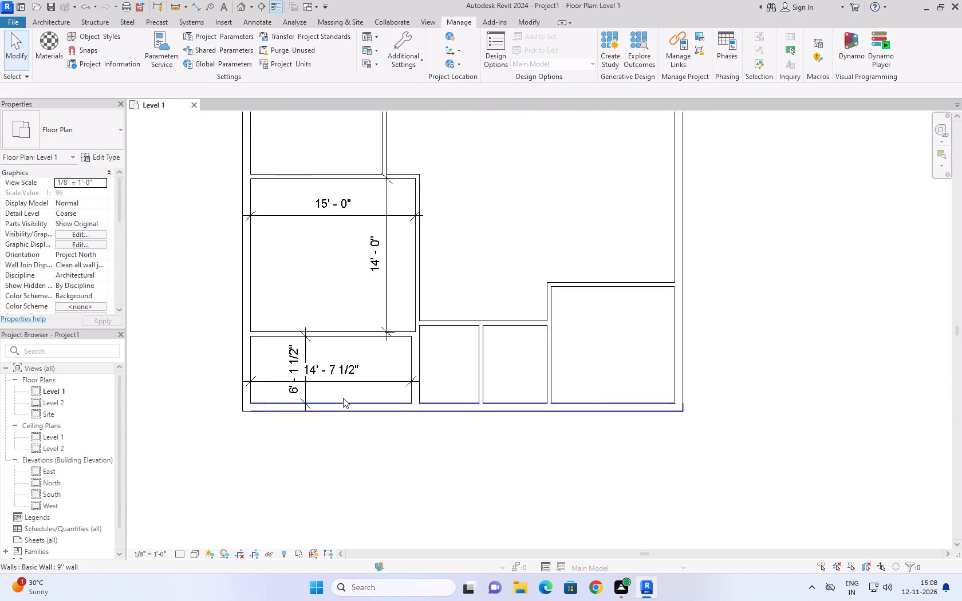
{"action": "scroll", "coordinate": [343, 398], "scroll_direction": "up", "scroll_amount": 5}
{"action": "scroll", "coordinate": [343, 398], "scroll_direction": "down", "scroll_amount": 3}
{"action": "key", "text": "Escape"}
{"action": "key", "text": "Escape"}
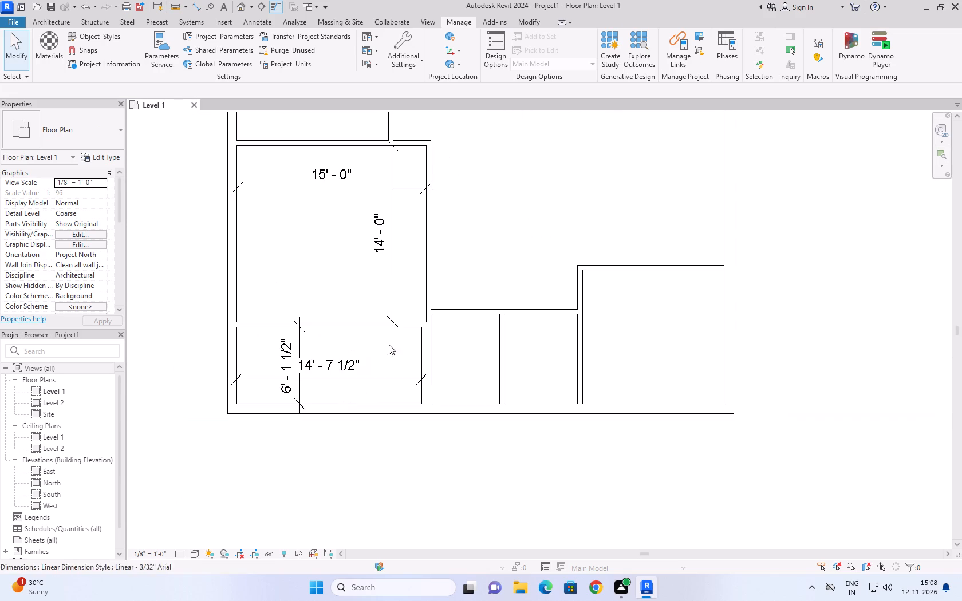
{"action": "left_click", "coordinate": [396, 270]}
{"action": "key", "text": "Escape"}
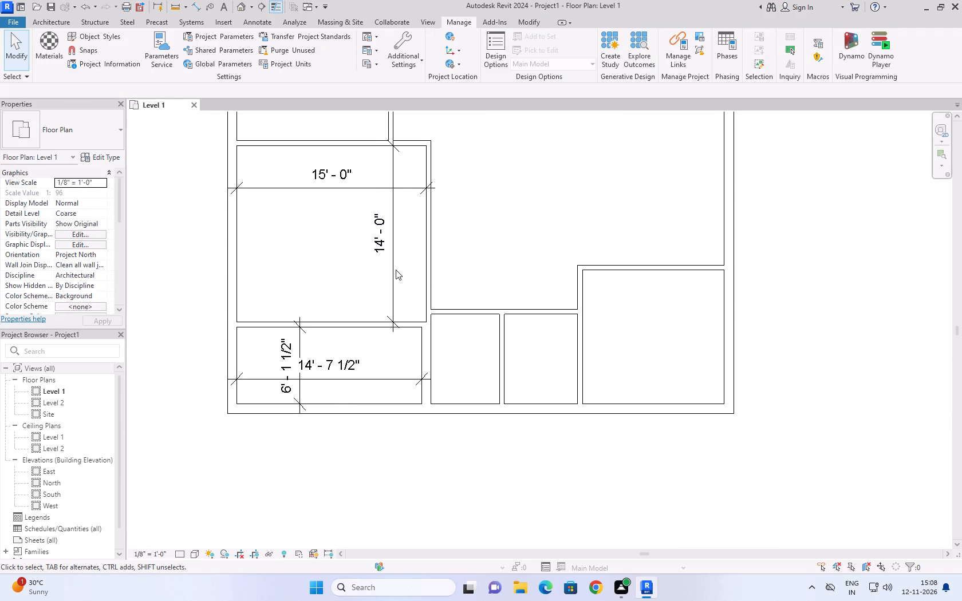
{"action": "scroll", "coordinate": [347, 284], "scroll_direction": "down", "scroll_amount": 6}
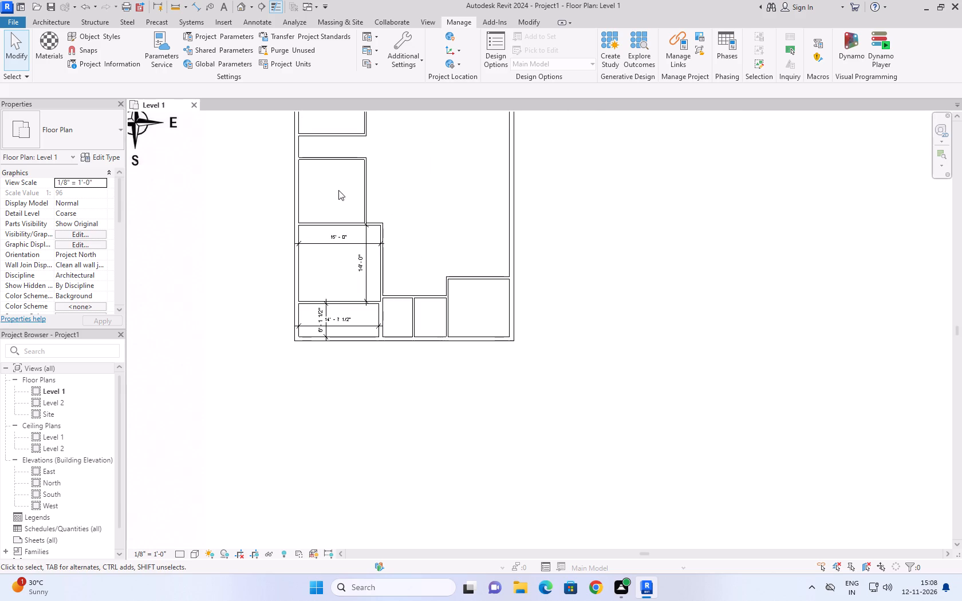
{"action": "middle_click_drag", "start_coordinate": [337, 181], "coordinate": [301, 288]}
{"action": "scroll", "coordinate": [314, 239], "scroll_direction": "down", "scroll_amount": 1}
{"action": "scroll", "coordinate": [298, 299], "scroll_direction": "down", "scroll_amount": 2}
{"action": "scroll", "coordinate": [295, 327], "scroll_direction": "up", "scroll_amount": 7}
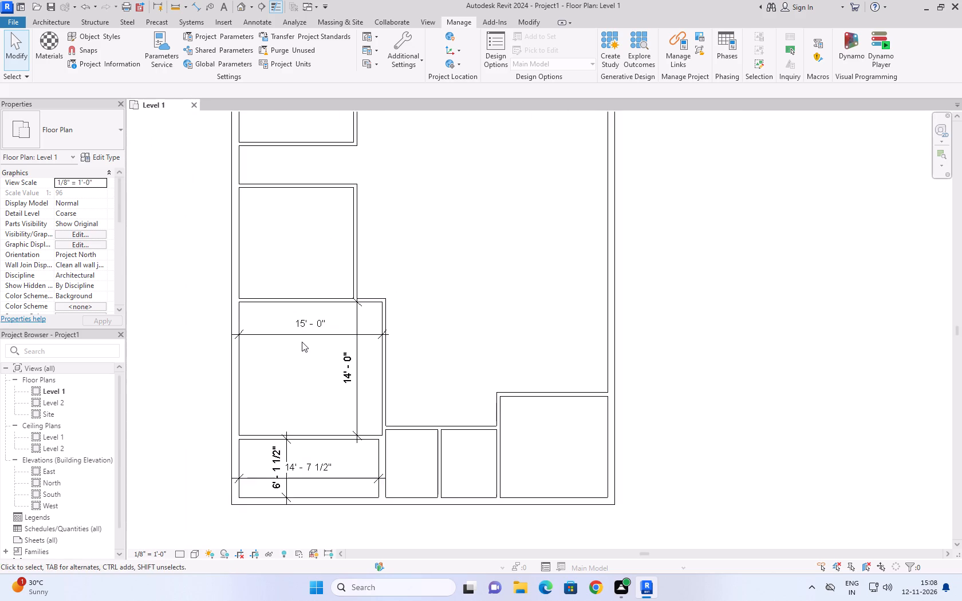
{"action": "scroll", "coordinate": [320, 300], "scroll_direction": "down", "scroll_amount": 4}
{"action": "scroll", "coordinate": [320, 413], "scroll_direction": "up", "scroll_amount": 9}
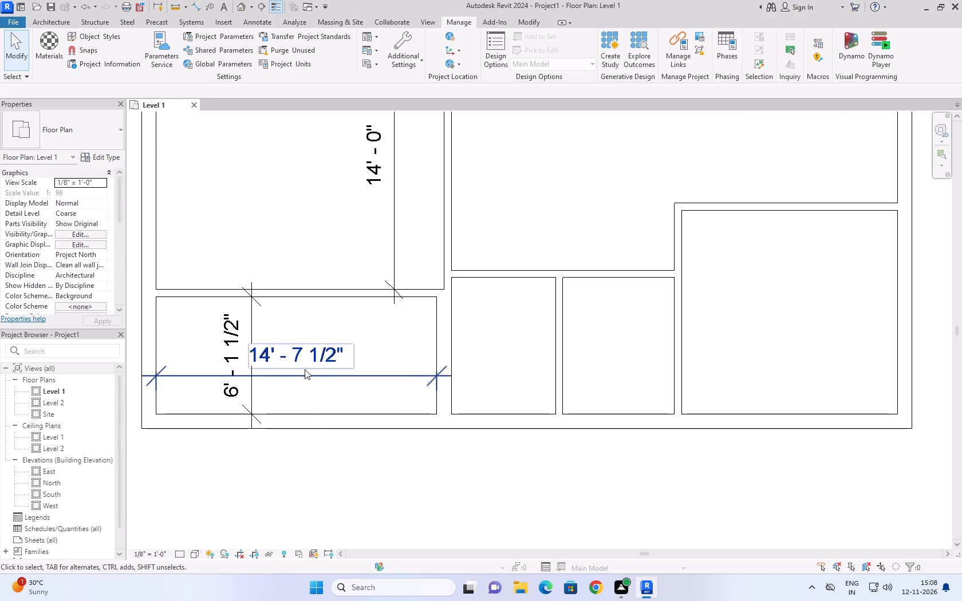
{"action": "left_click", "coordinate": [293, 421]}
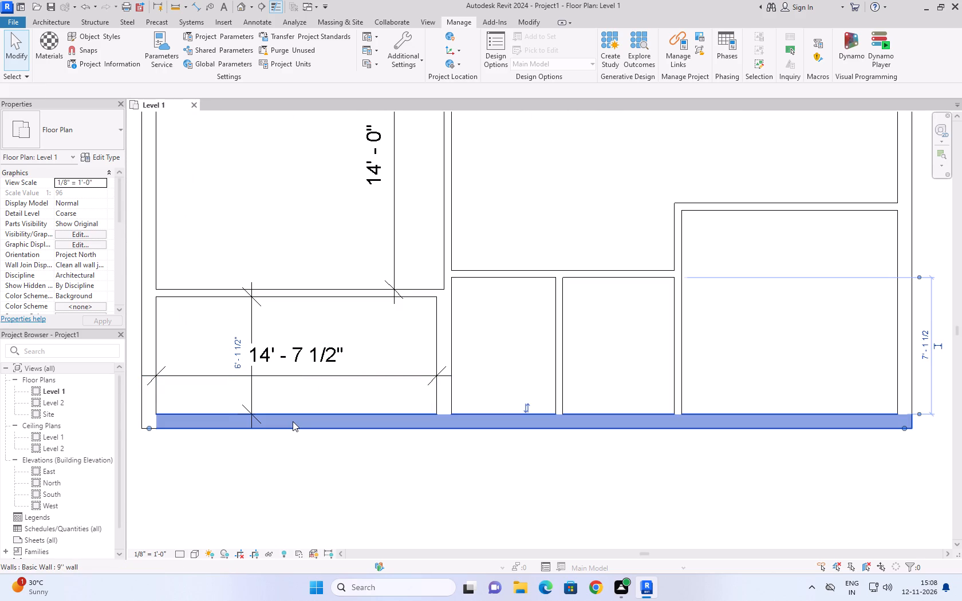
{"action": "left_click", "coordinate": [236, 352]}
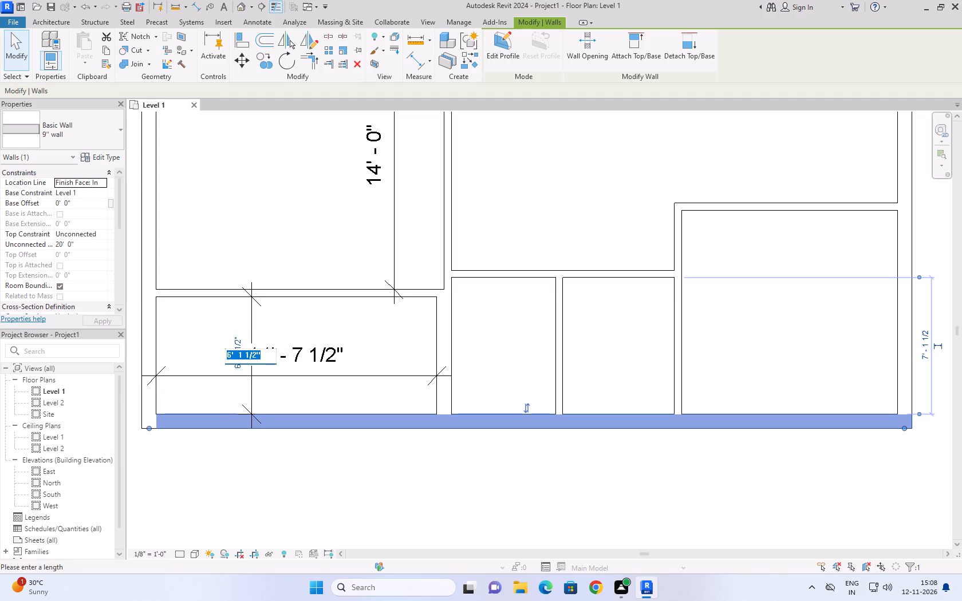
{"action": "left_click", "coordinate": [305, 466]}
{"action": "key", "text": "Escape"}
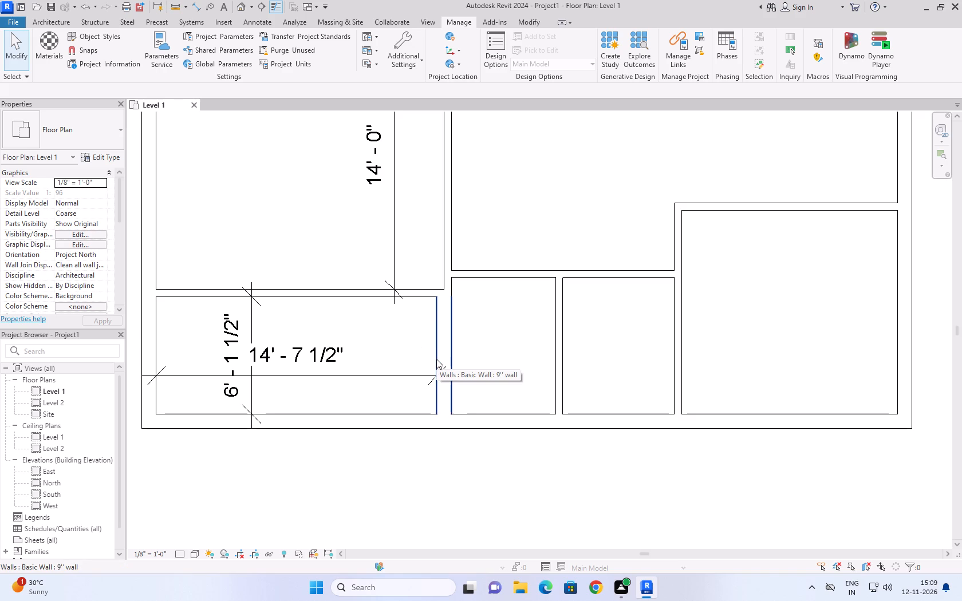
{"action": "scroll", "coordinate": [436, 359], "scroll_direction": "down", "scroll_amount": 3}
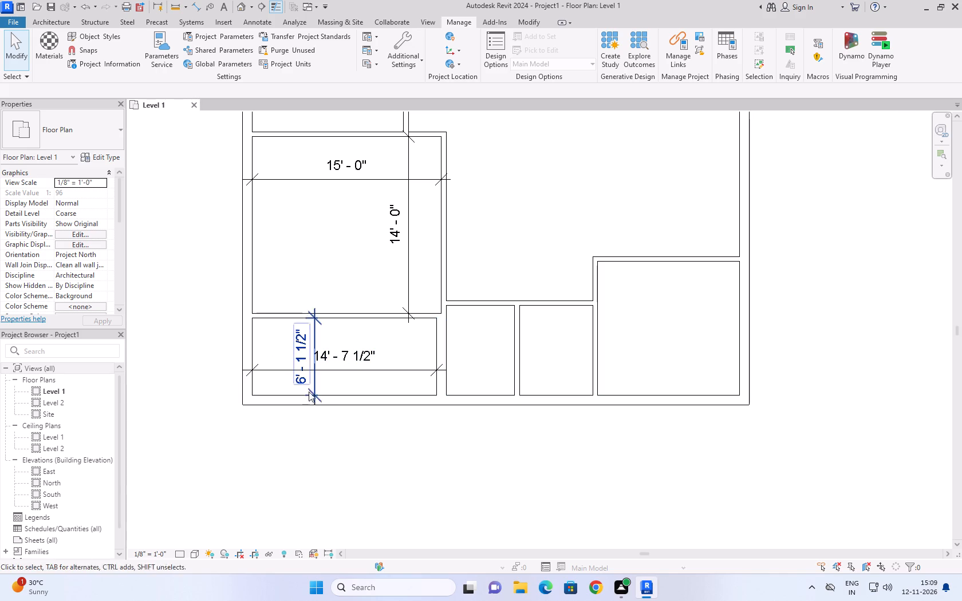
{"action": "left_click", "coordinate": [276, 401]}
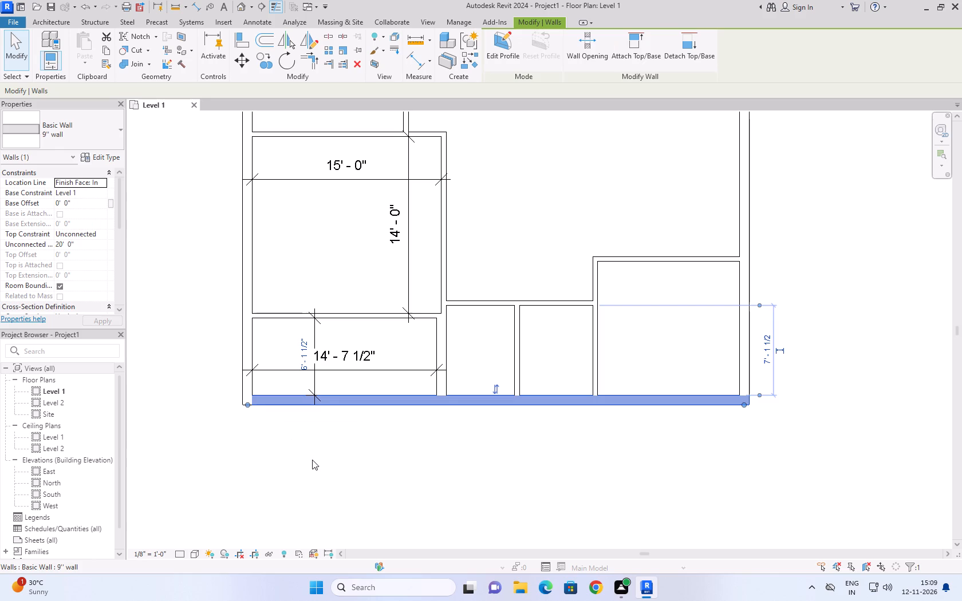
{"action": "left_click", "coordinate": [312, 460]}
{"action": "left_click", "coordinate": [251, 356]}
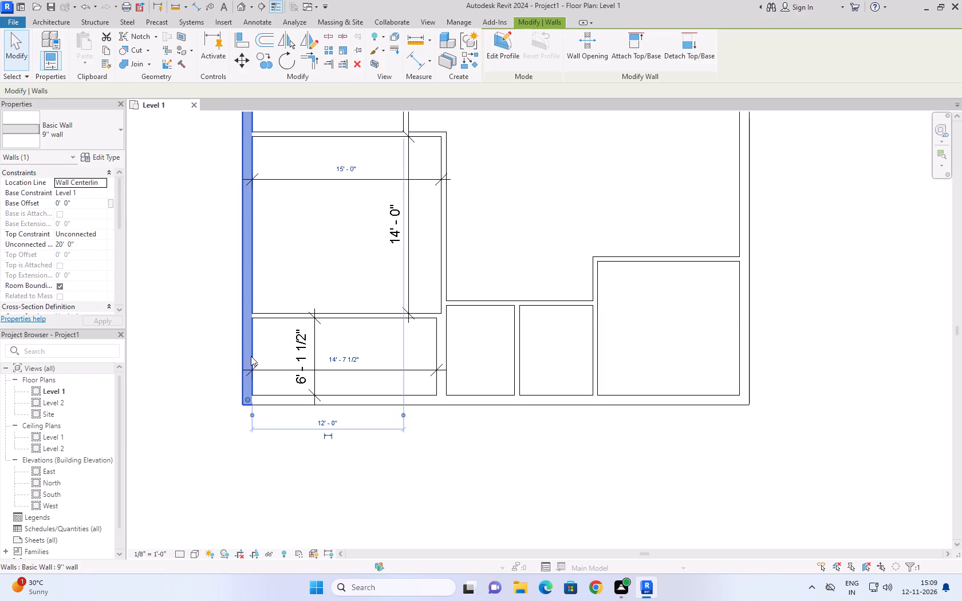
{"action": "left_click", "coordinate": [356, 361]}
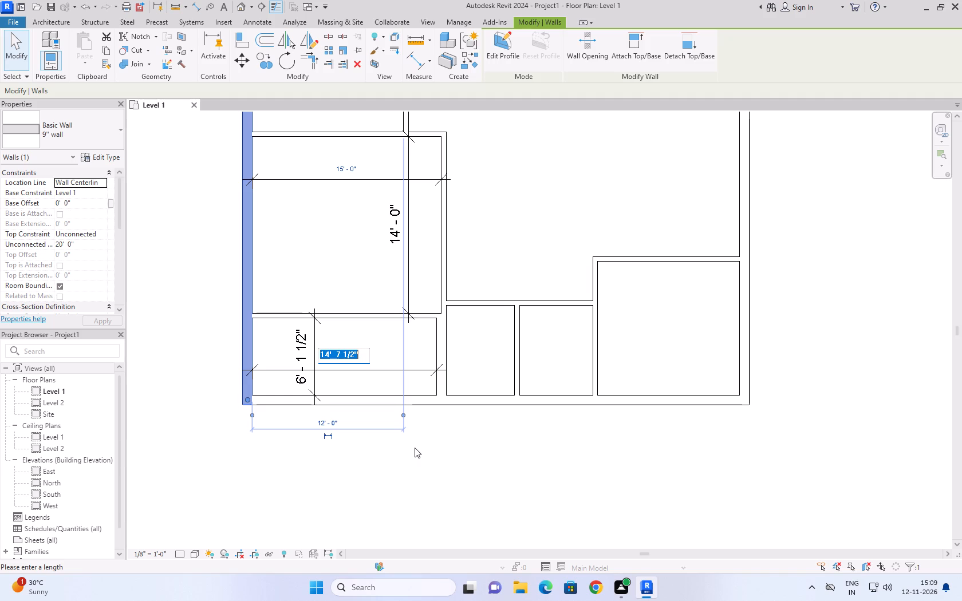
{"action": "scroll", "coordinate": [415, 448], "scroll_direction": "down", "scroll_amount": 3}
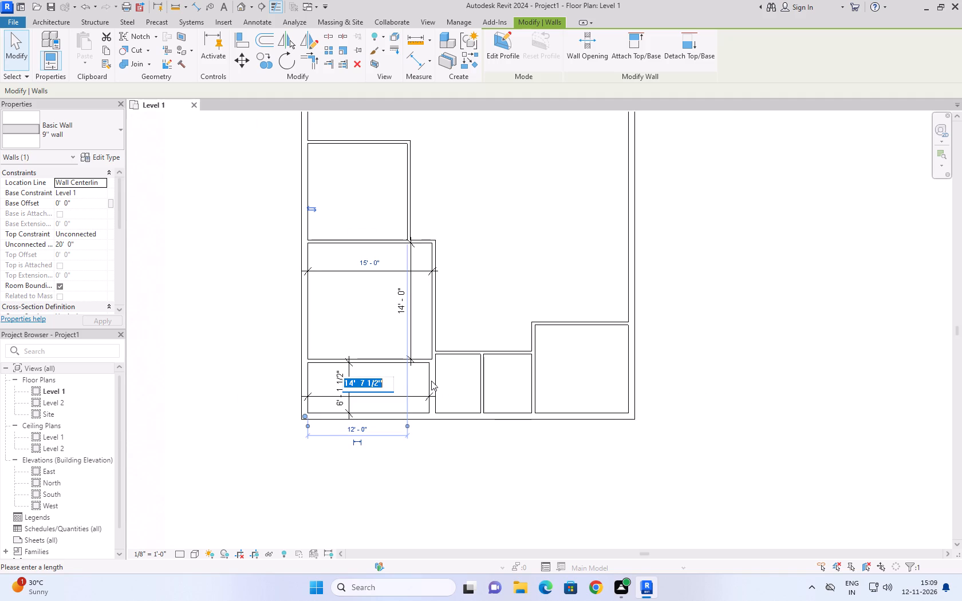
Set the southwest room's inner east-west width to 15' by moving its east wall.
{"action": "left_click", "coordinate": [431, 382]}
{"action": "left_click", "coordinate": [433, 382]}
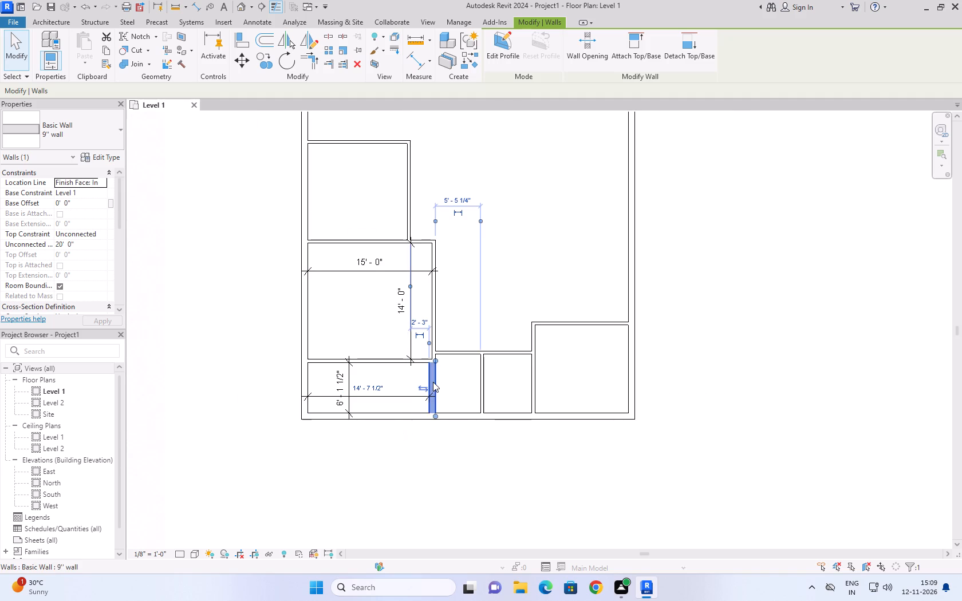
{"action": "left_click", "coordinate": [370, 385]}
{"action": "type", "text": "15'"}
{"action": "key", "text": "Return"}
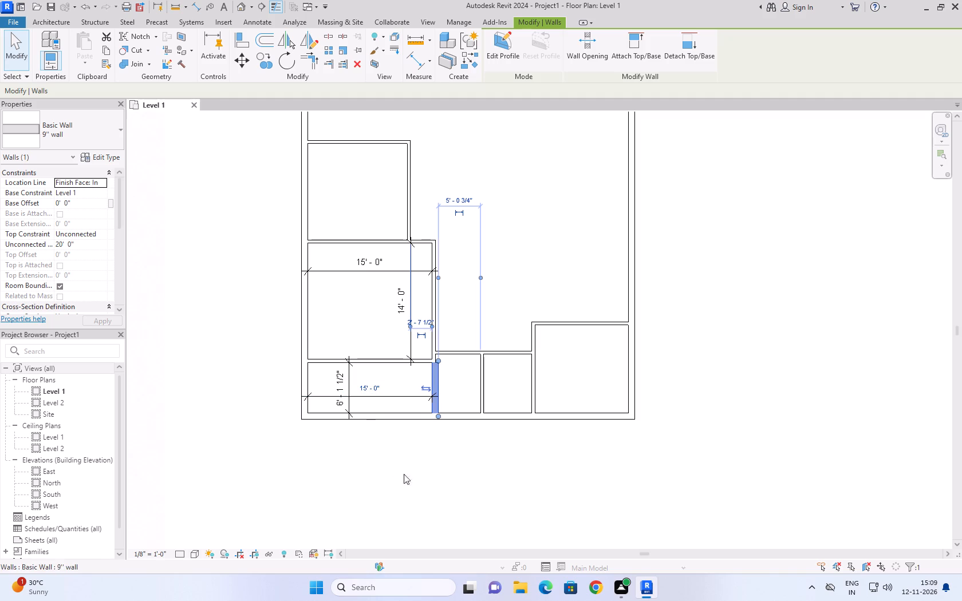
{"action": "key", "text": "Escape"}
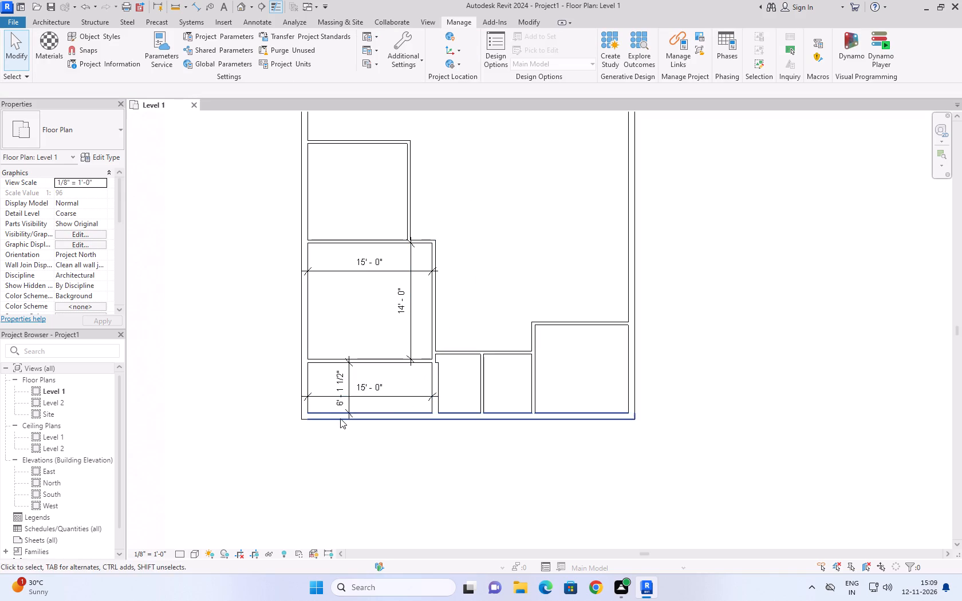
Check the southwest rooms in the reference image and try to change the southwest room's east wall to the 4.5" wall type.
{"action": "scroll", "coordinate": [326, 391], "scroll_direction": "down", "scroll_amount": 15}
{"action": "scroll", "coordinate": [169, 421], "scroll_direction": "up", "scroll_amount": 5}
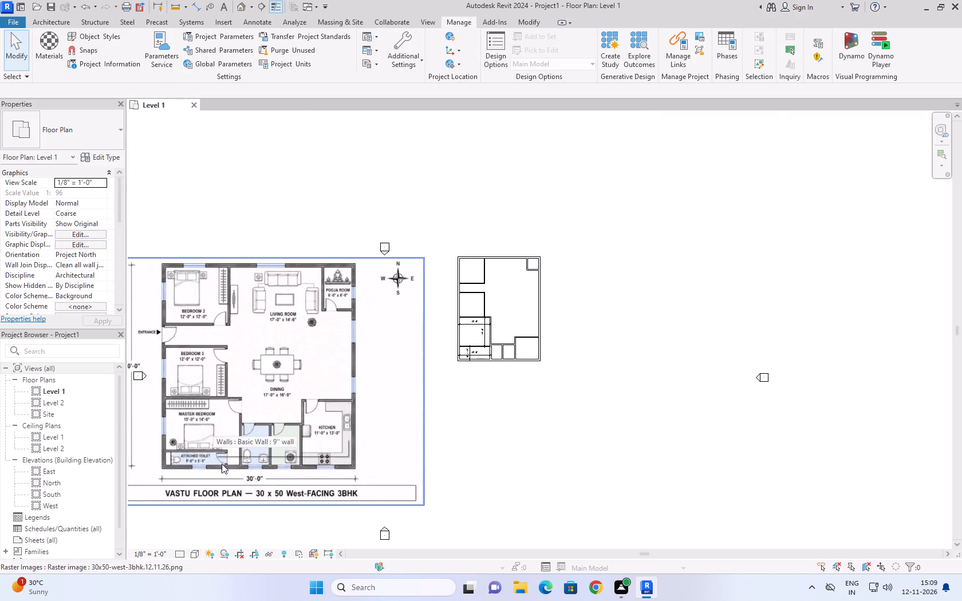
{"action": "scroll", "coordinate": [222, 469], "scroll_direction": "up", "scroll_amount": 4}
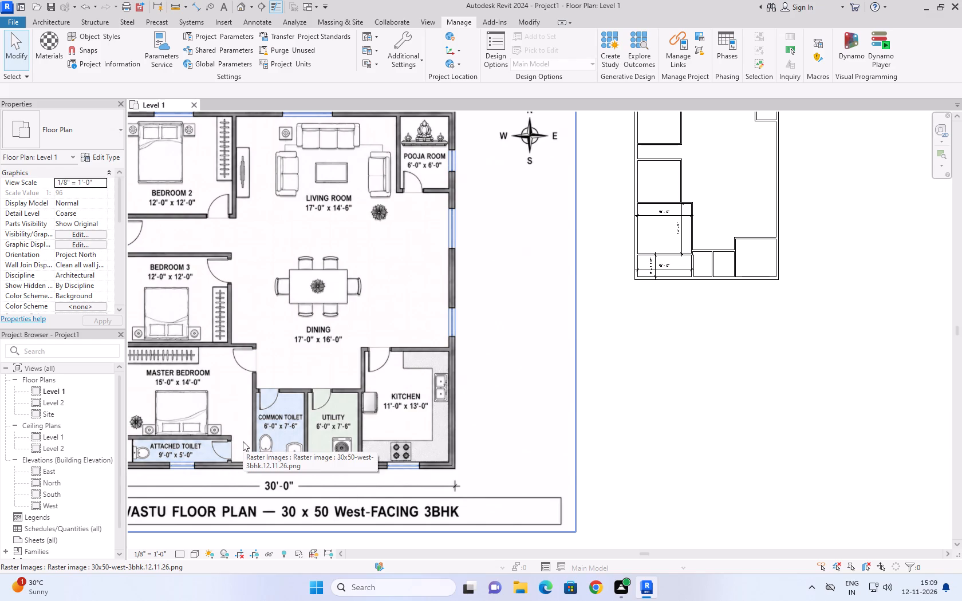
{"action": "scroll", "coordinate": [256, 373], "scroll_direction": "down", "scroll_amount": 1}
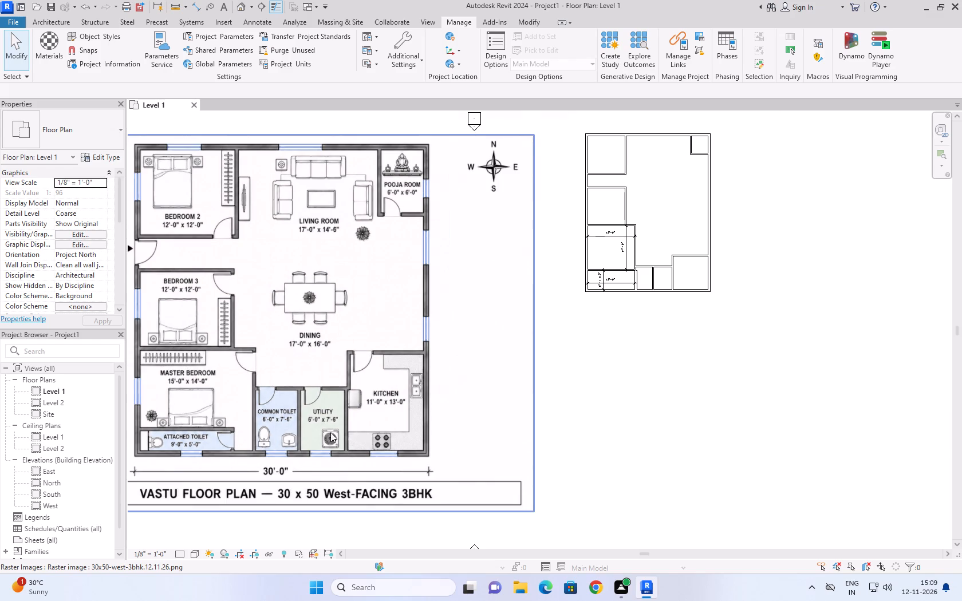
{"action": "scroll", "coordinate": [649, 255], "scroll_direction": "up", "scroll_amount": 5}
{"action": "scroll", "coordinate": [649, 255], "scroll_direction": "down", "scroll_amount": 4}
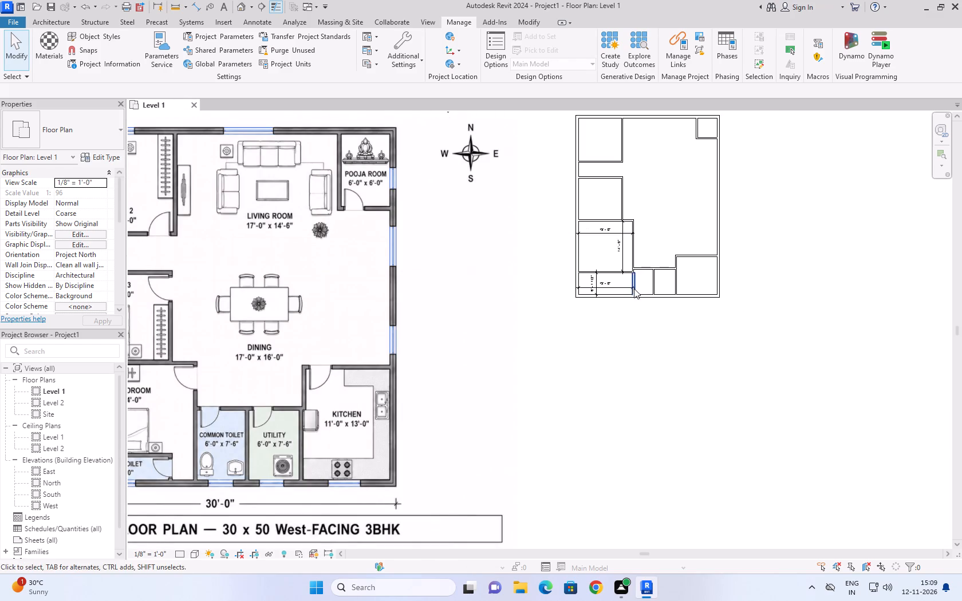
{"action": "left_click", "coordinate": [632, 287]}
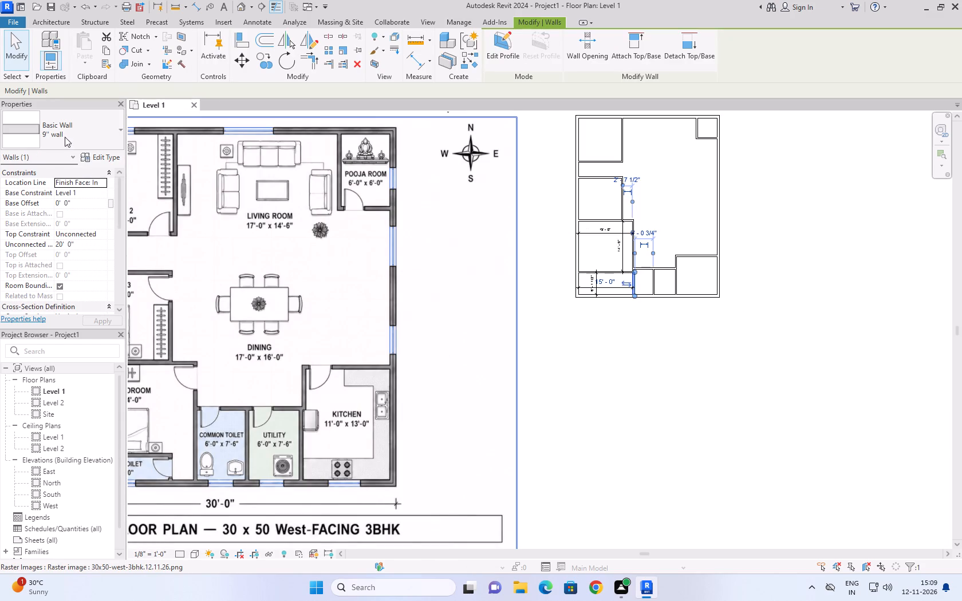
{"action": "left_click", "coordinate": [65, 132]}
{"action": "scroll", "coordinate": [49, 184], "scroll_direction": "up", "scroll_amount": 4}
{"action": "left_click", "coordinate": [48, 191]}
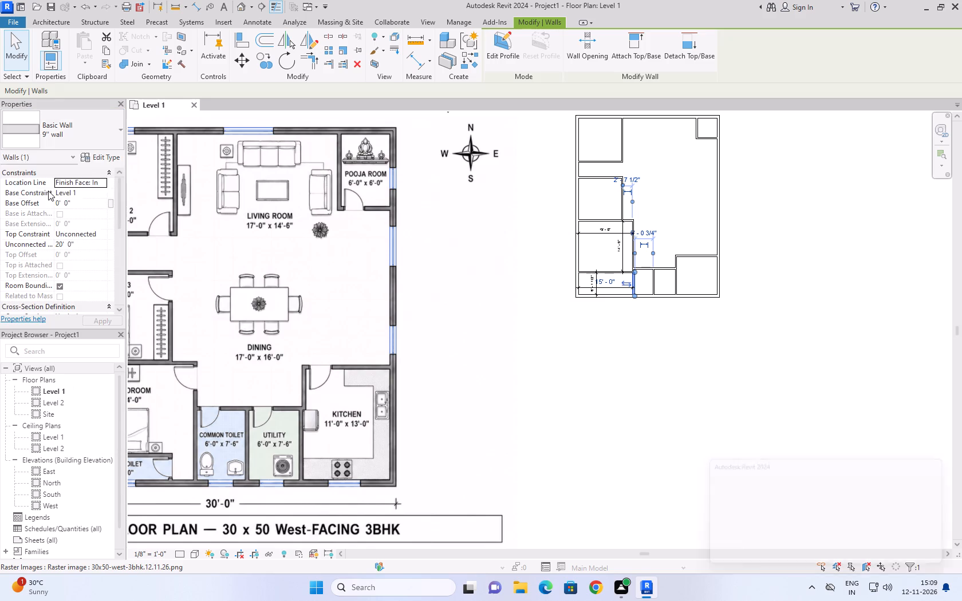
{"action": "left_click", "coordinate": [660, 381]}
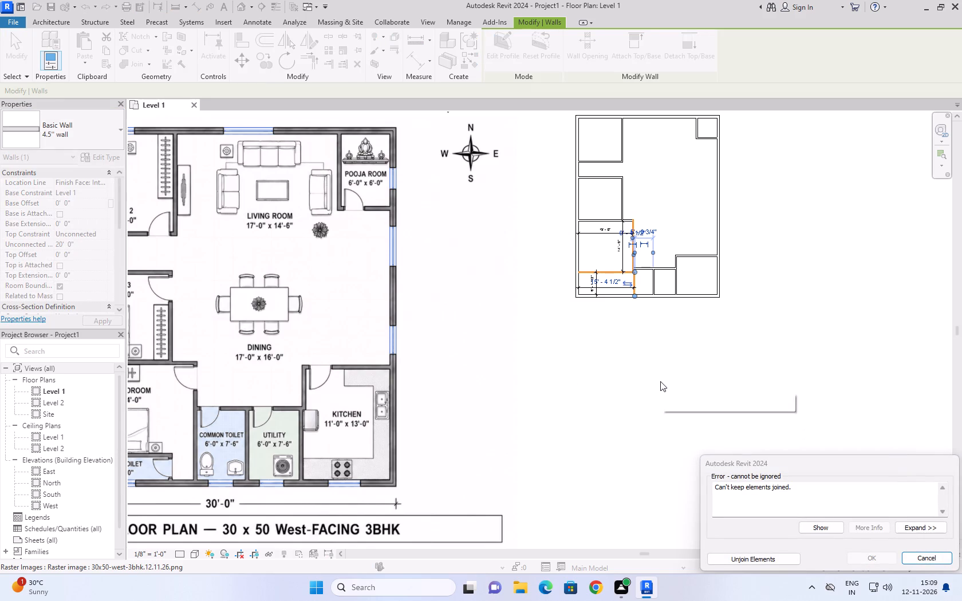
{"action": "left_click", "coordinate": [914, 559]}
Delete the 9" wall on the east side of the southwest room.
{"action": "scroll", "coordinate": [656, 350], "scroll_direction": "up", "scroll_amount": 2}
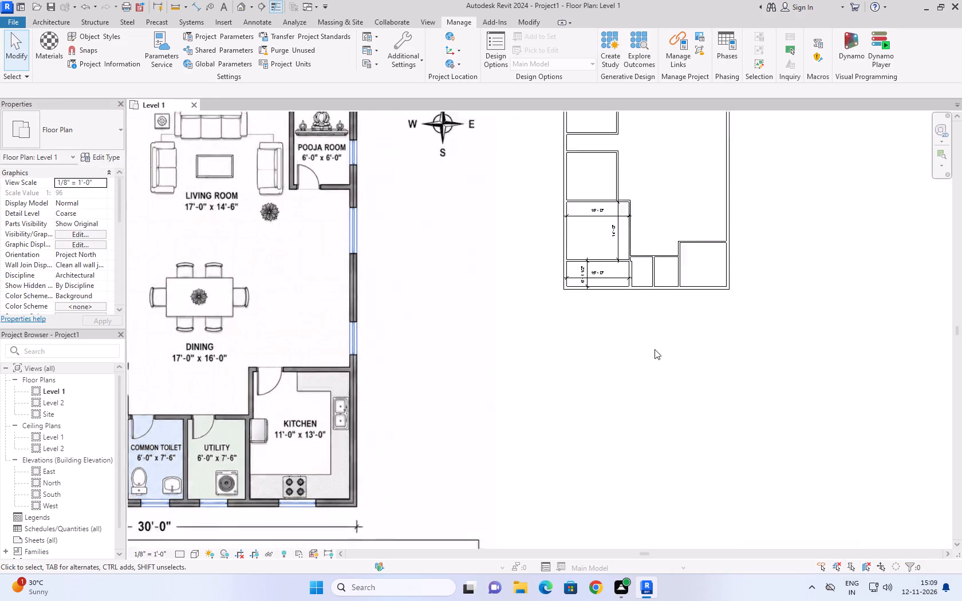
{"action": "scroll", "coordinate": [655, 349], "scroll_direction": "up", "scroll_amount": 5}
{"action": "middle_click_drag", "start_coordinate": [574, 224], "coordinate": [364, 425]}
{"action": "left_click", "coordinate": [388, 375]}
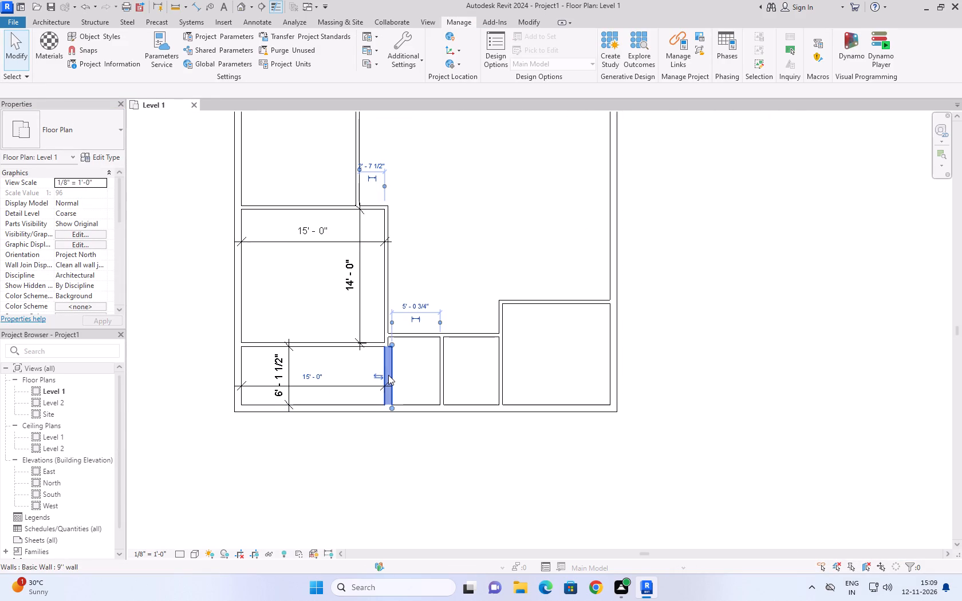
{"action": "key", "text": "Delete"}
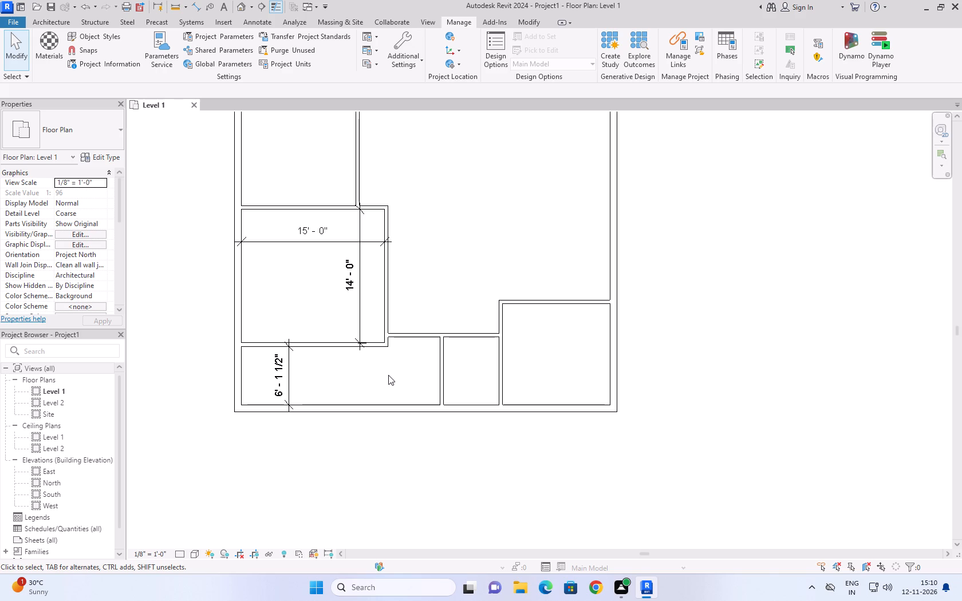
Extend the Master Bedroom's 4.5" east wall south to the south exterior wall, closing the southwest room.
{"action": "left_click", "coordinate": [384, 302]}
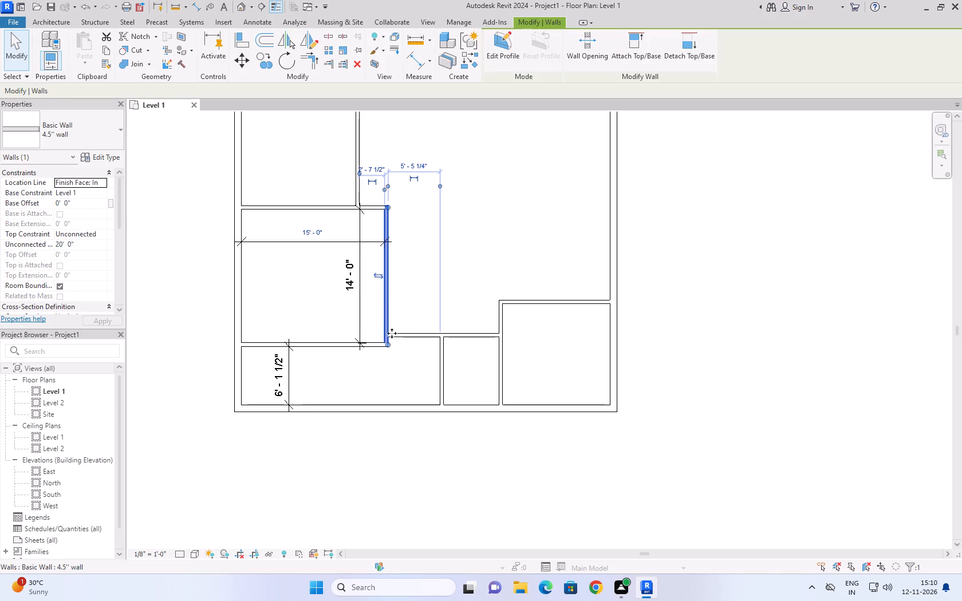
{"action": "left_click_drag", "start_coordinate": [387, 345], "coordinate": [392, 409]}
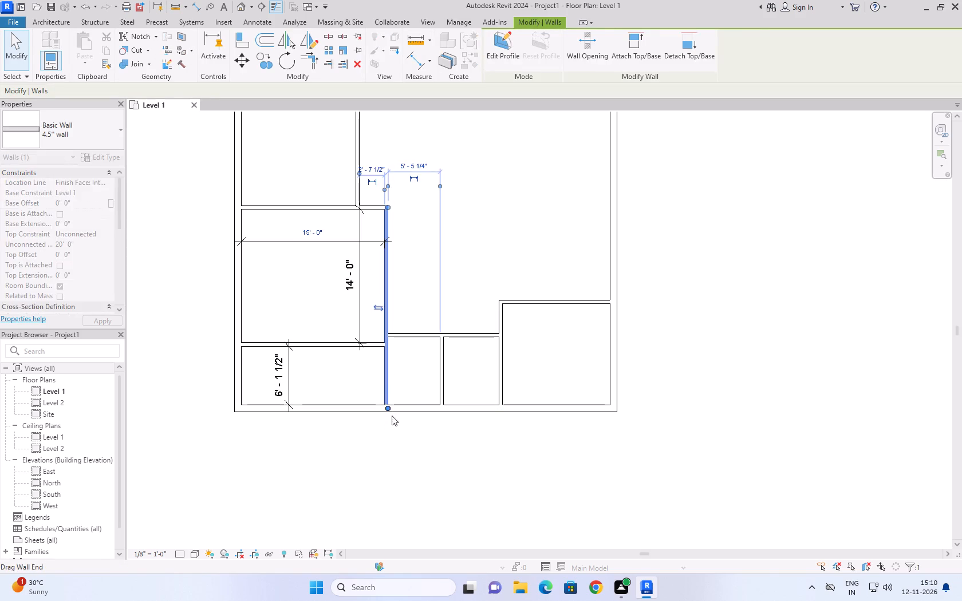
{"action": "left_click", "coordinate": [405, 437]}
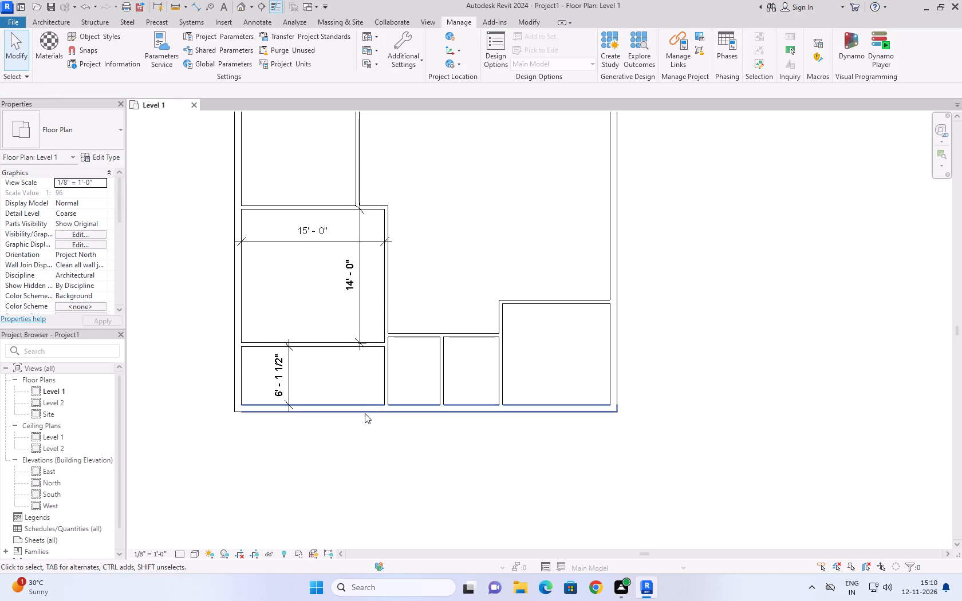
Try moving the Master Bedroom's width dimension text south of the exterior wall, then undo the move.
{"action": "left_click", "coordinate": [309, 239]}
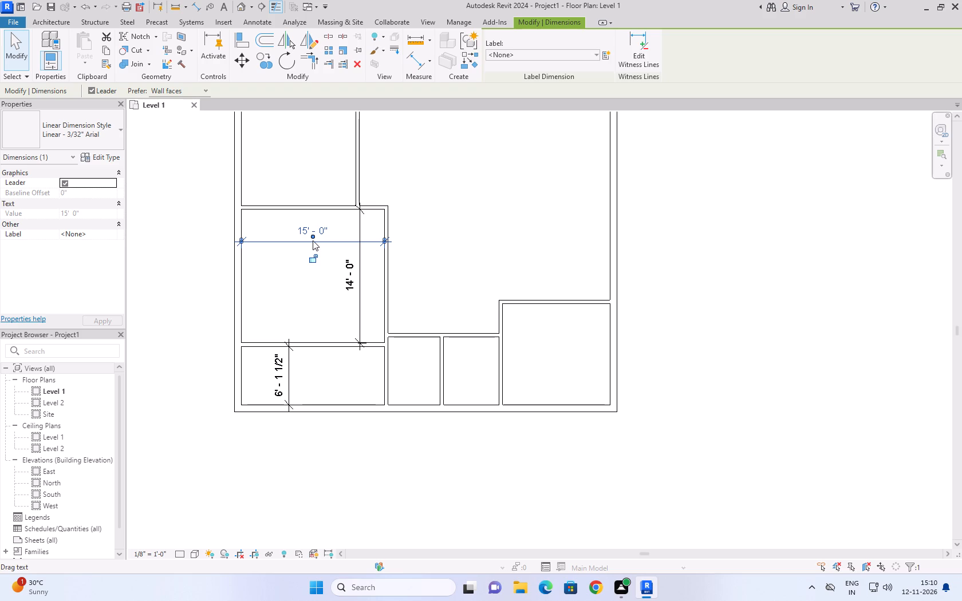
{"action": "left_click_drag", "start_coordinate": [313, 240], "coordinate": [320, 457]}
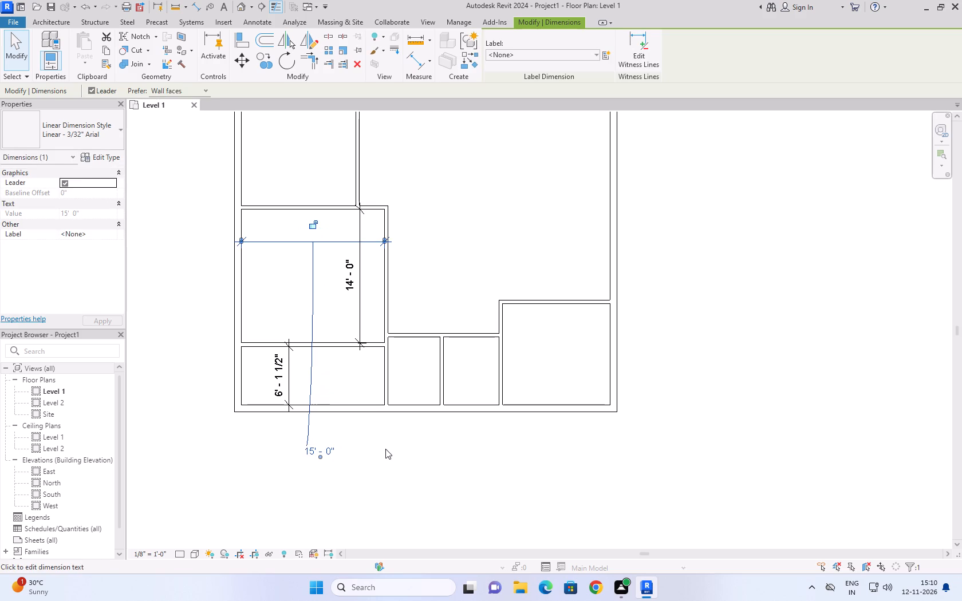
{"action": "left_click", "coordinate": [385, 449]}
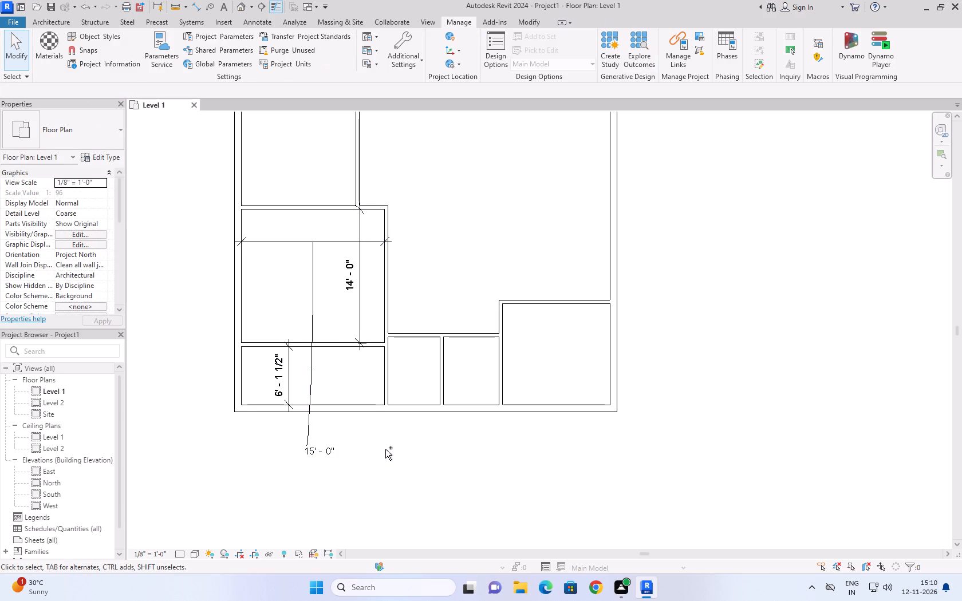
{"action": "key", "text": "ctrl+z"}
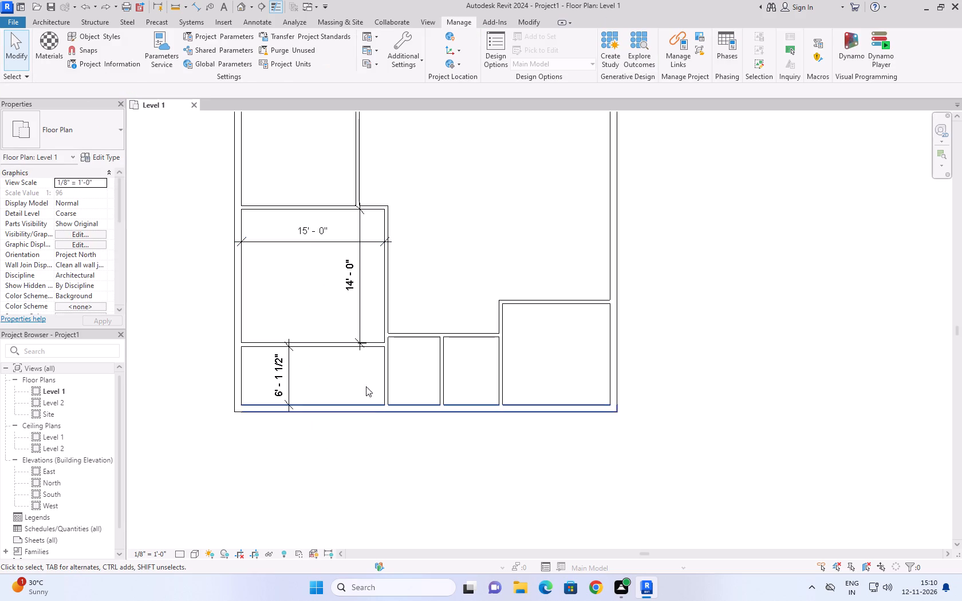
Dimension the southwest room's inside width between its west and east wall faces, placing the dimension south of the exterior wall.
{"action": "left_click", "coordinate": [191, 6]}
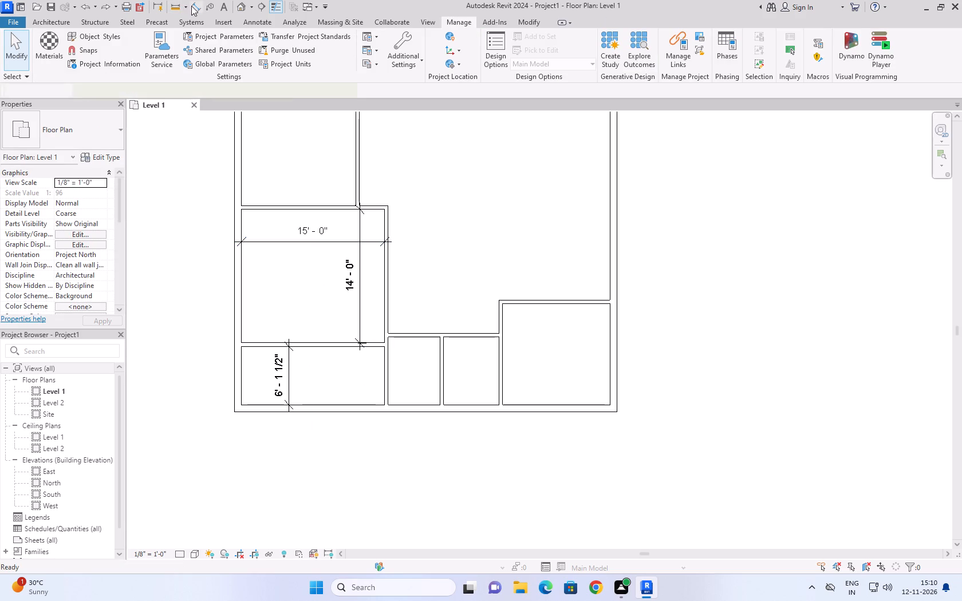
{"action": "left_click", "coordinate": [243, 387]}
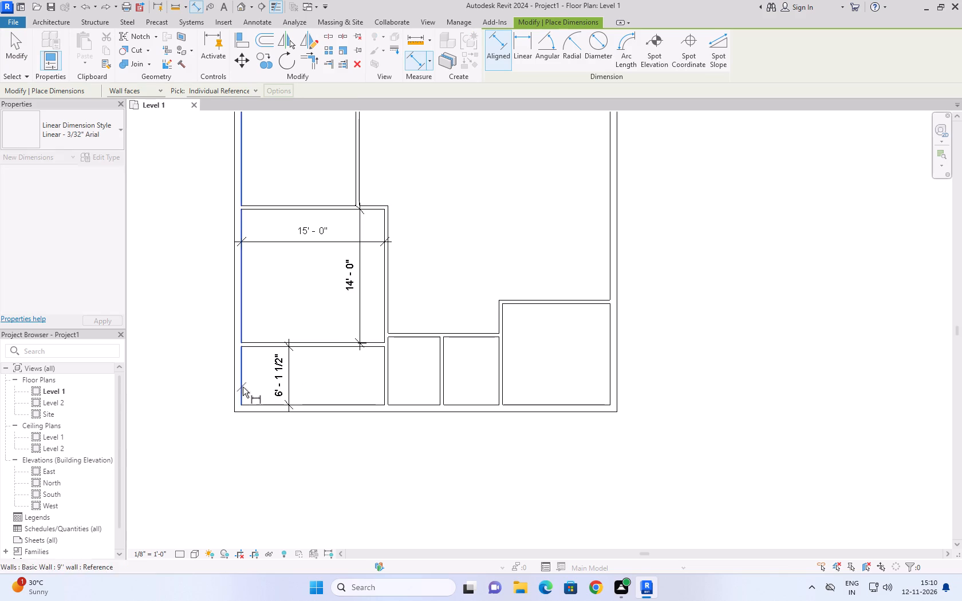
{"action": "left_click", "coordinate": [383, 366]}
{"action": "left_click", "coordinate": [379, 467]}
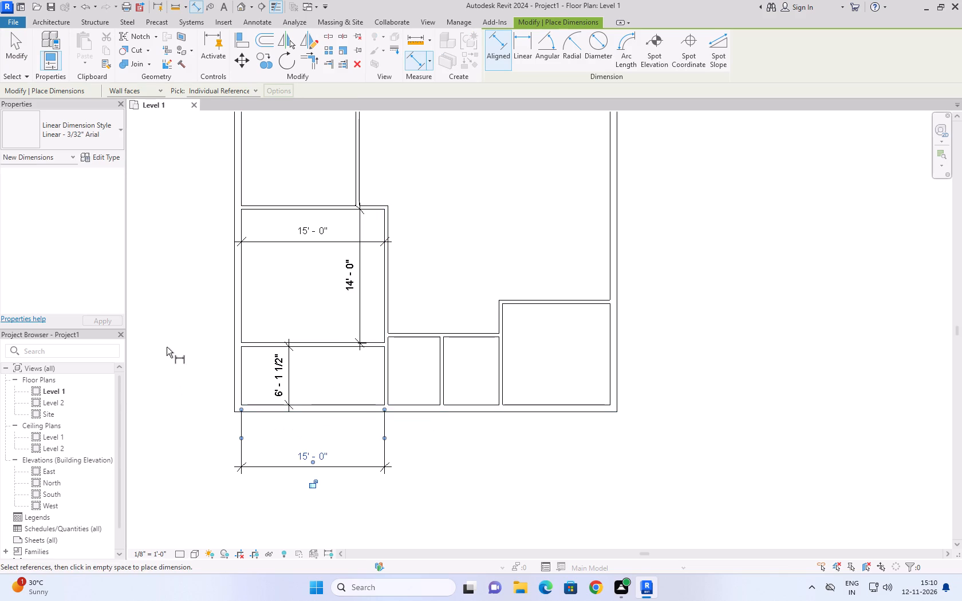
{"action": "key", "text": "Escape"}
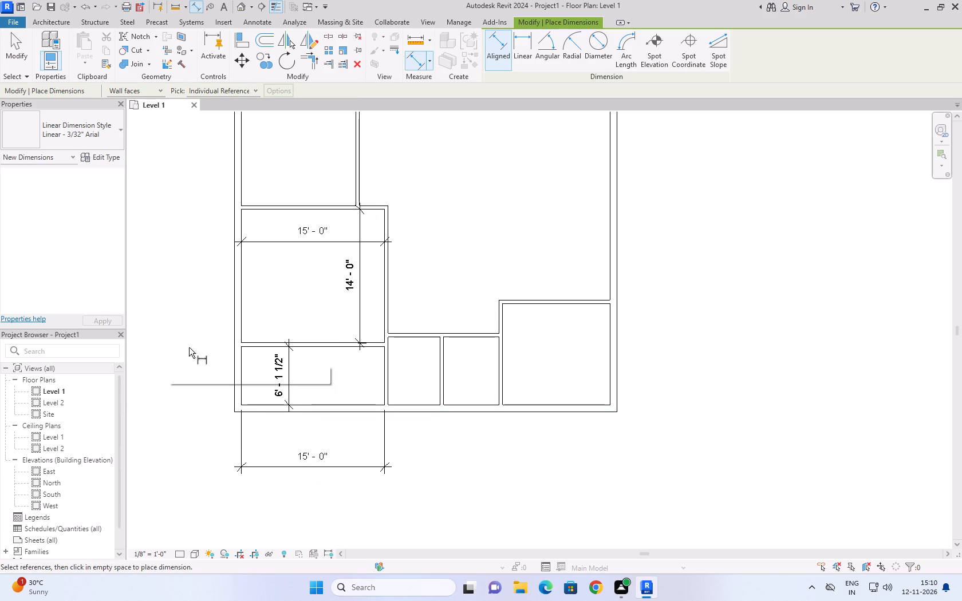
{"action": "scroll", "coordinate": [312, 382], "scroll_direction": "down", "scroll_amount": 2}
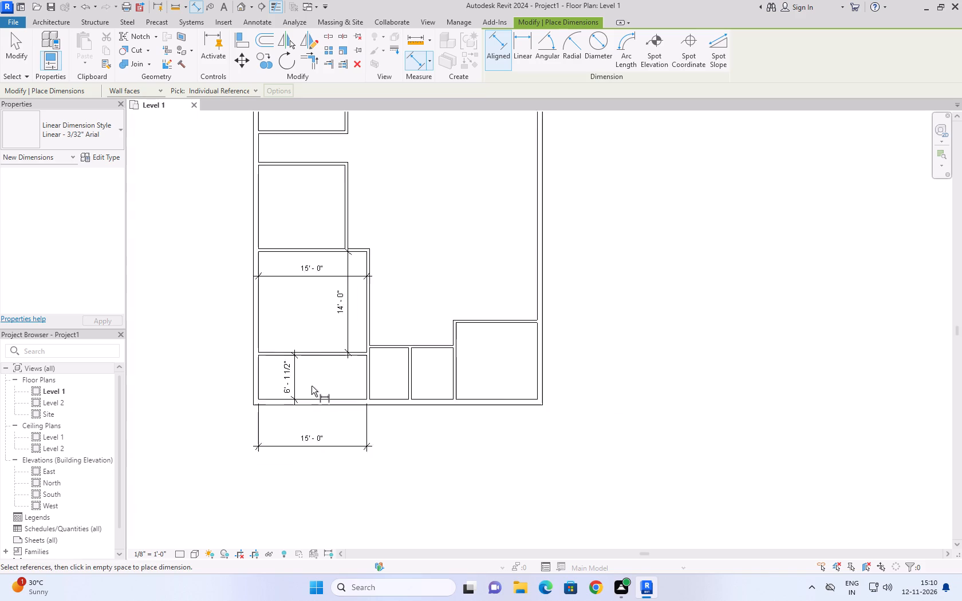
{"action": "scroll", "coordinate": [312, 386], "scroll_direction": "down", "scroll_amount": 2}
{"action": "left_click", "coordinate": [15, 47]}
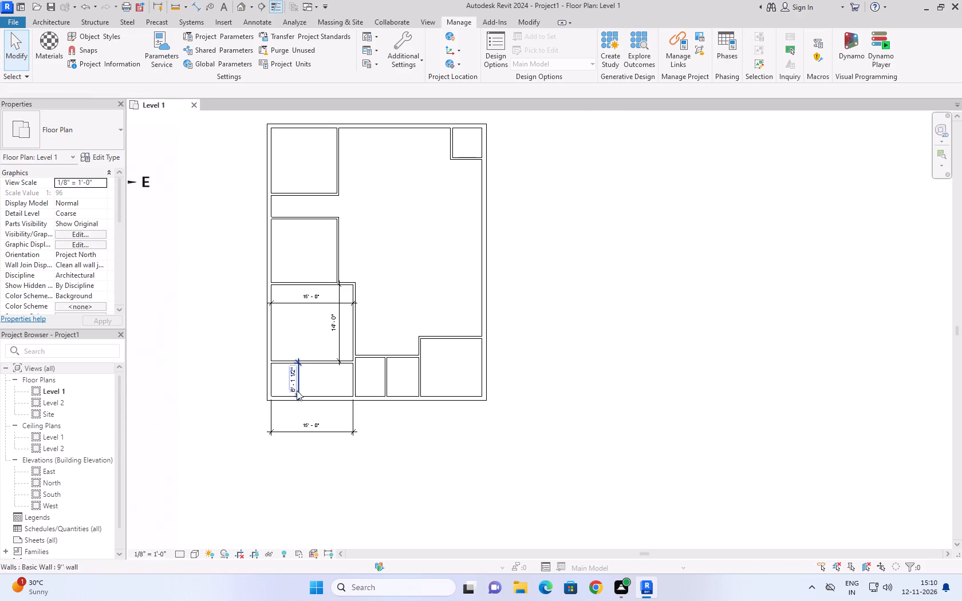
Select the 9" south exterior wall to make the southwest room's depth dimension editable.
{"action": "left_click", "coordinate": [305, 398]}
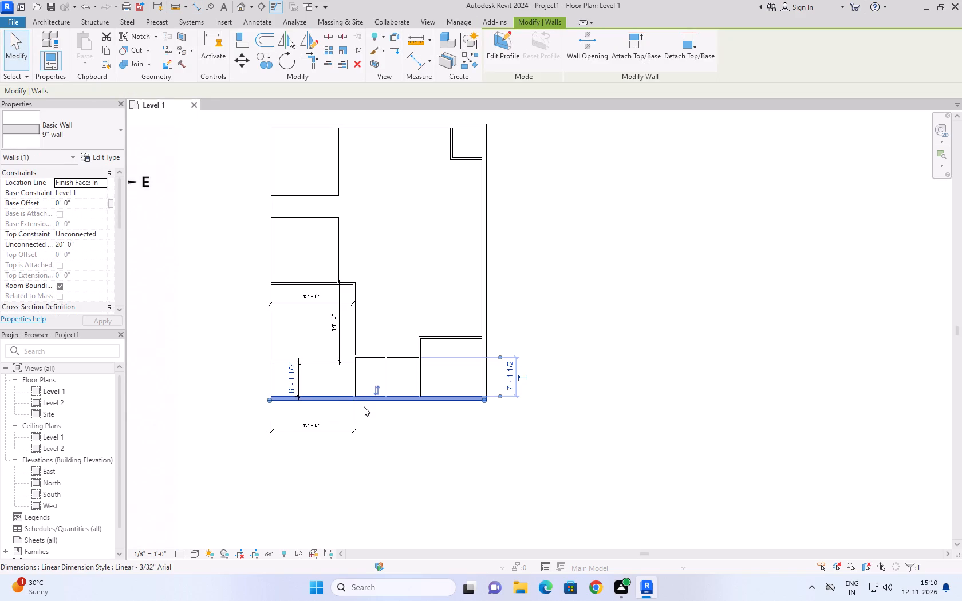
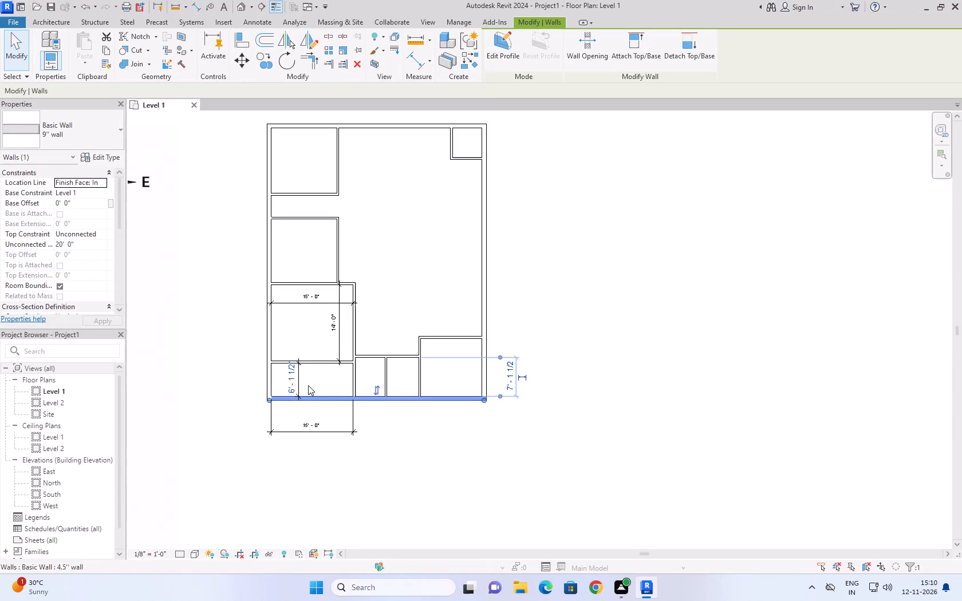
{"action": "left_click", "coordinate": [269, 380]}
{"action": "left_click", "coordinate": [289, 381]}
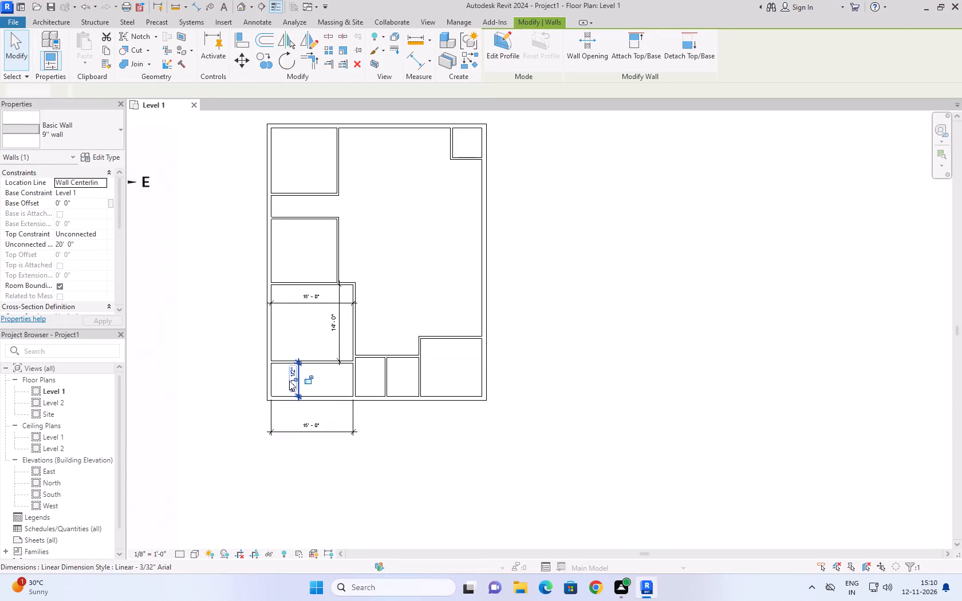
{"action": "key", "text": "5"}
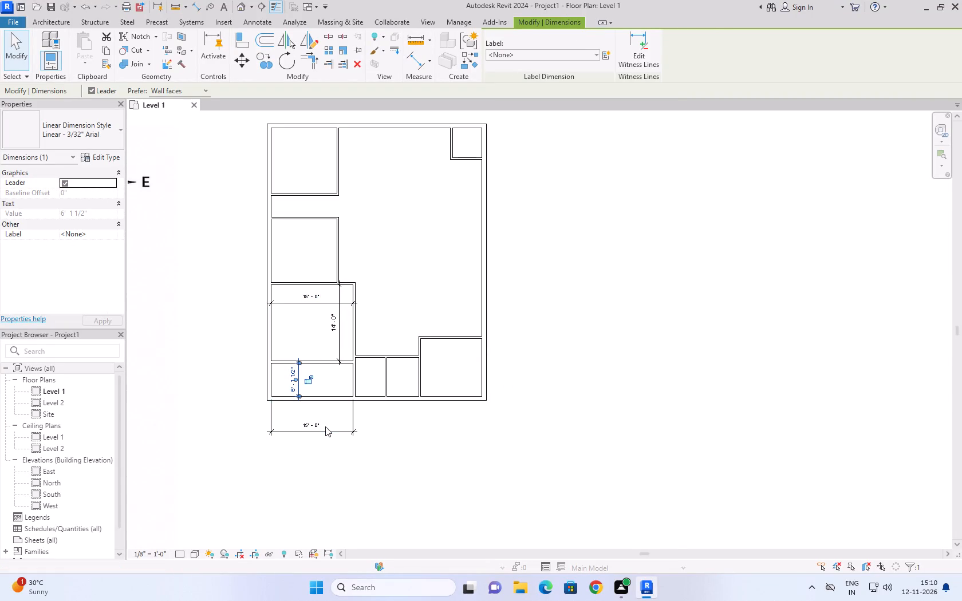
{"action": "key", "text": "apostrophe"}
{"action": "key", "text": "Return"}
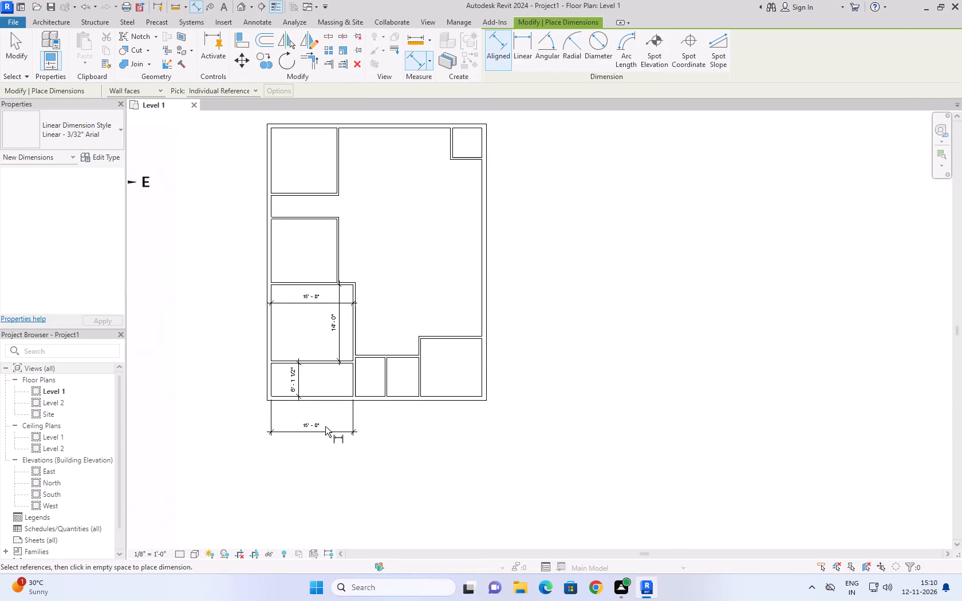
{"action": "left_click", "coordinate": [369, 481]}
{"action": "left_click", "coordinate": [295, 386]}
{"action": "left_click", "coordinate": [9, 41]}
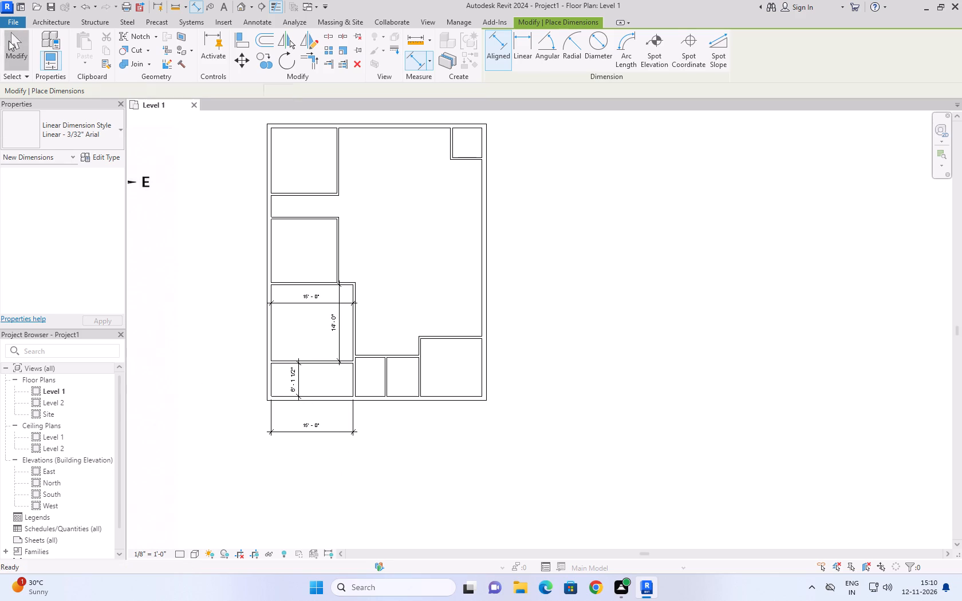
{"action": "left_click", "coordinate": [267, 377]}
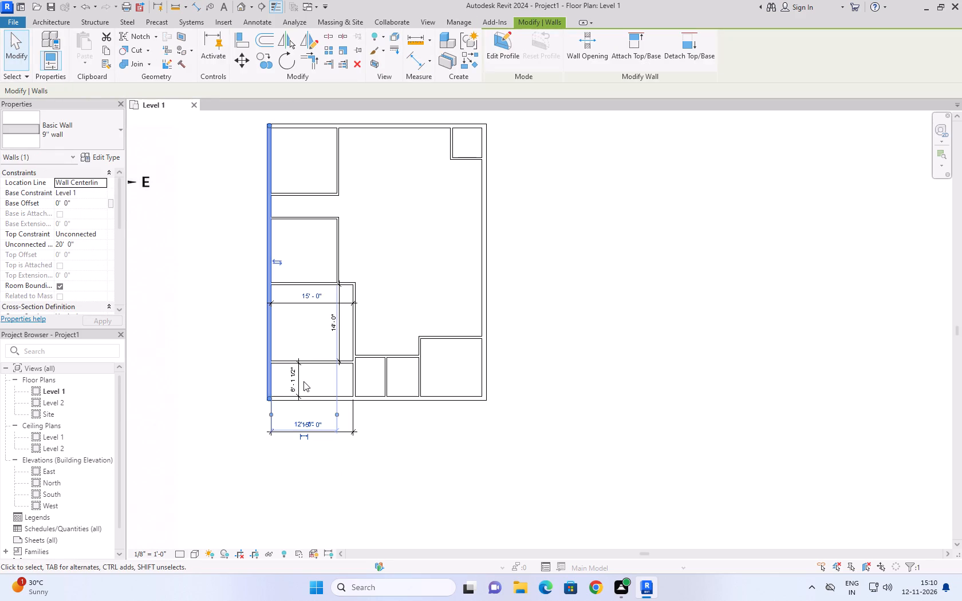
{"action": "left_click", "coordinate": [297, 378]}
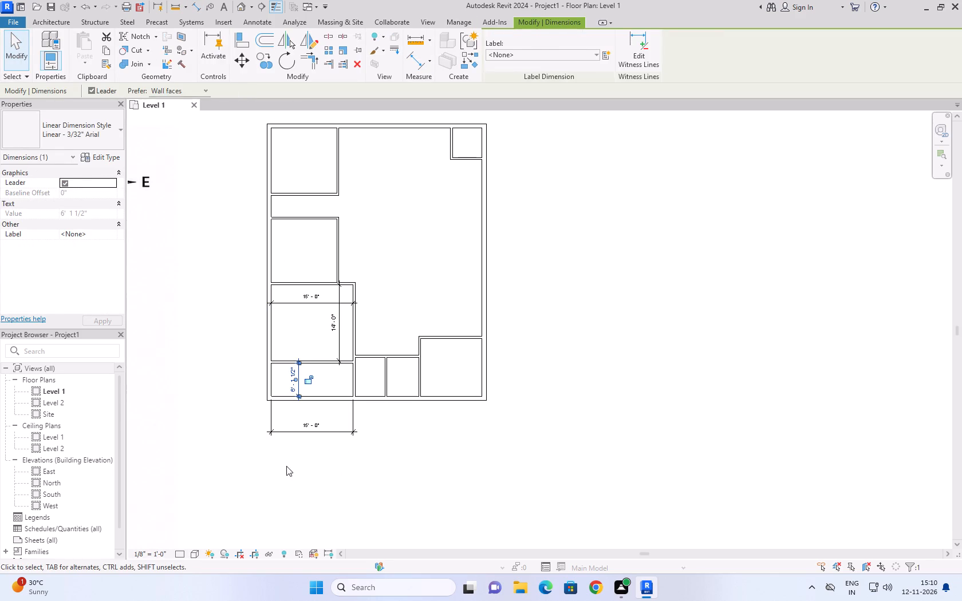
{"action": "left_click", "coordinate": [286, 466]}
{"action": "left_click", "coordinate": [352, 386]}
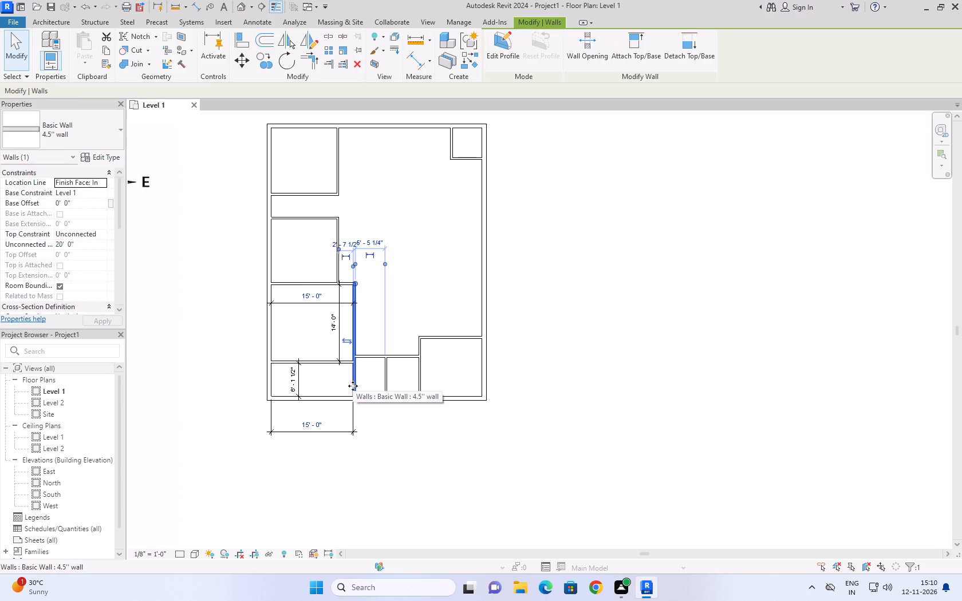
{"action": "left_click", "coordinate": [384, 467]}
Set the southwest room's inside depth to 5' by moving the 9" south exterior wall.
{"action": "left_click", "coordinate": [324, 402]}
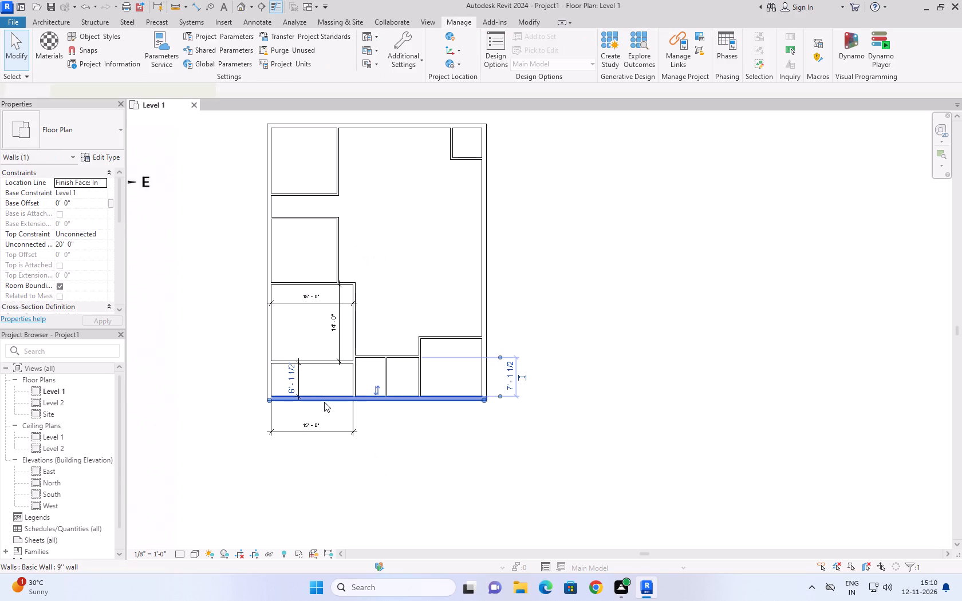
{"action": "left_click", "coordinate": [296, 380]}
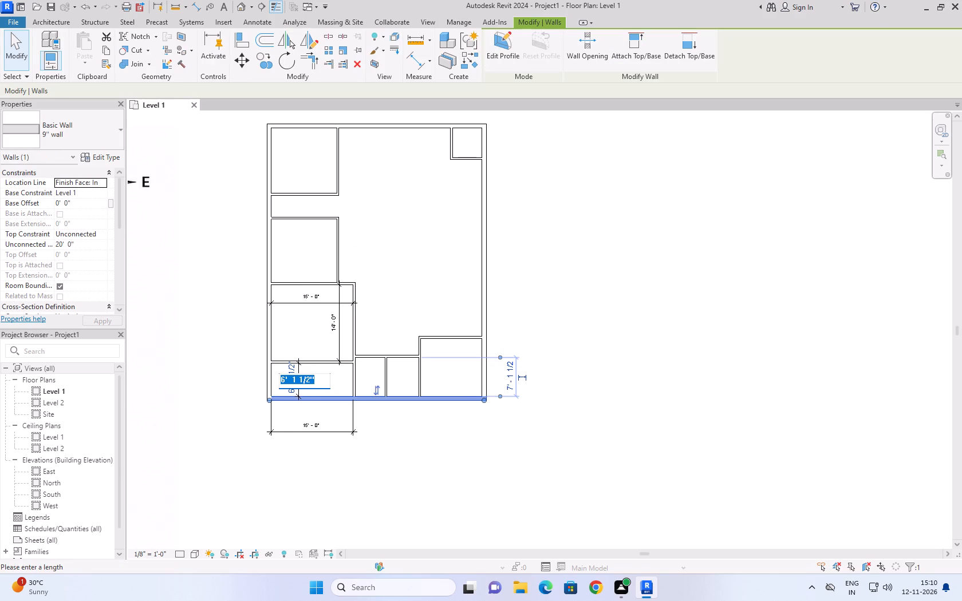
{"action": "key", "text": "5"}
{"action": "key", "text": "apostrophe"}
{"action": "key", "text": "Return"}
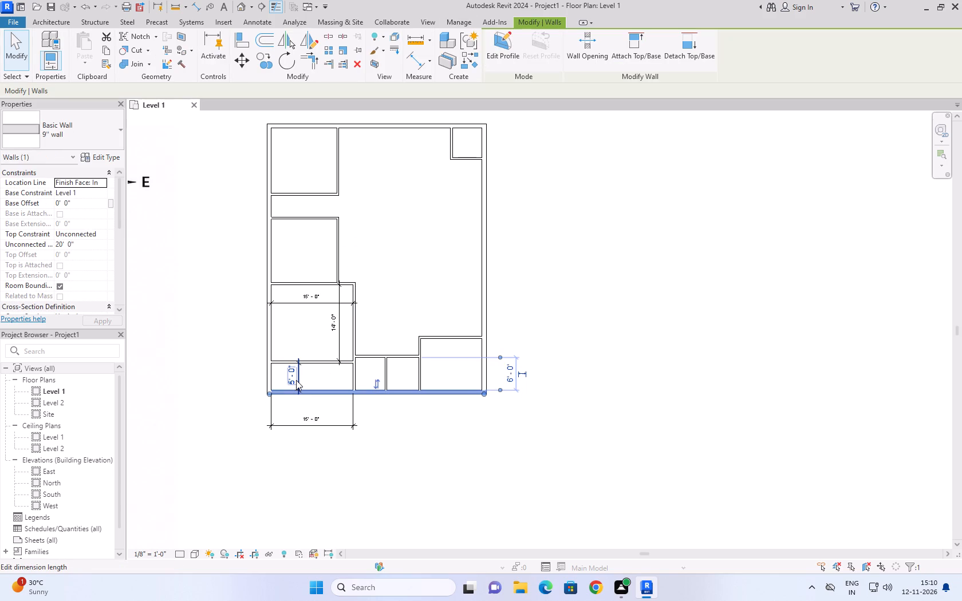
{"action": "left_click", "coordinate": [373, 439]}
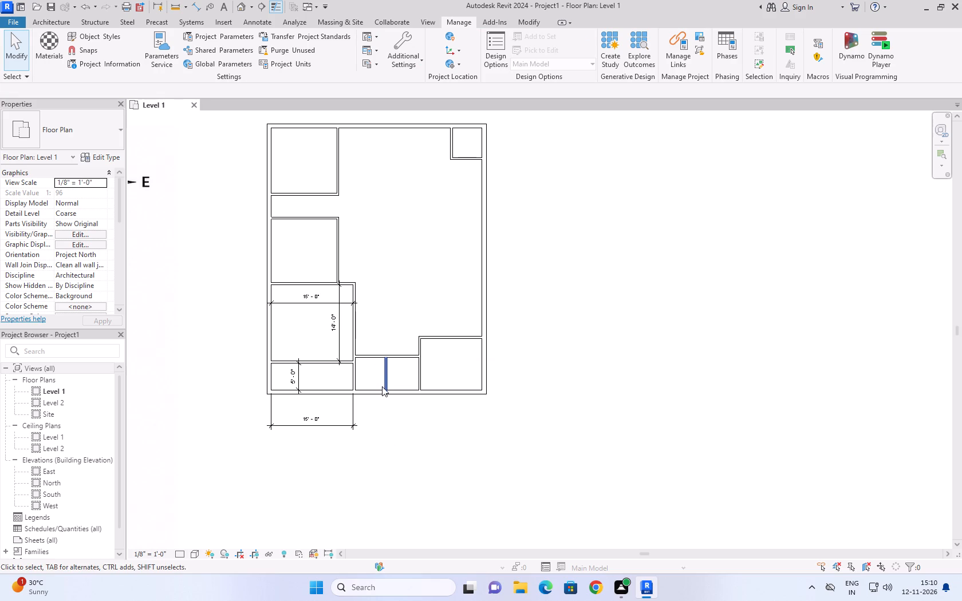
Set the inside depth of the two small rooms east of the southwest room to 7'6" by moving their shared north wall.
{"action": "left_click", "coordinate": [377, 354]}
{"action": "scroll", "coordinate": [343, 428], "scroll_direction": "up", "scroll_amount": 4}
{"action": "middle_click_drag", "start_coordinate": [419, 422], "coordinate": [414, 438]}
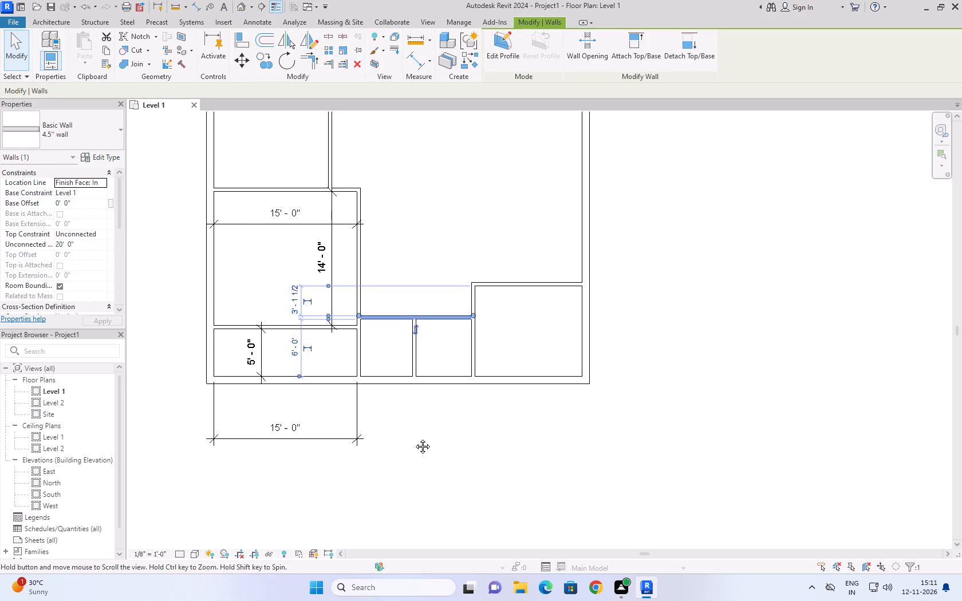
{"action": "middle_click_drag", "start_coordinate": [414, 438], "coordinate": [409, 453]}
{"action": "left_click", "coordinate": [289, 357]}
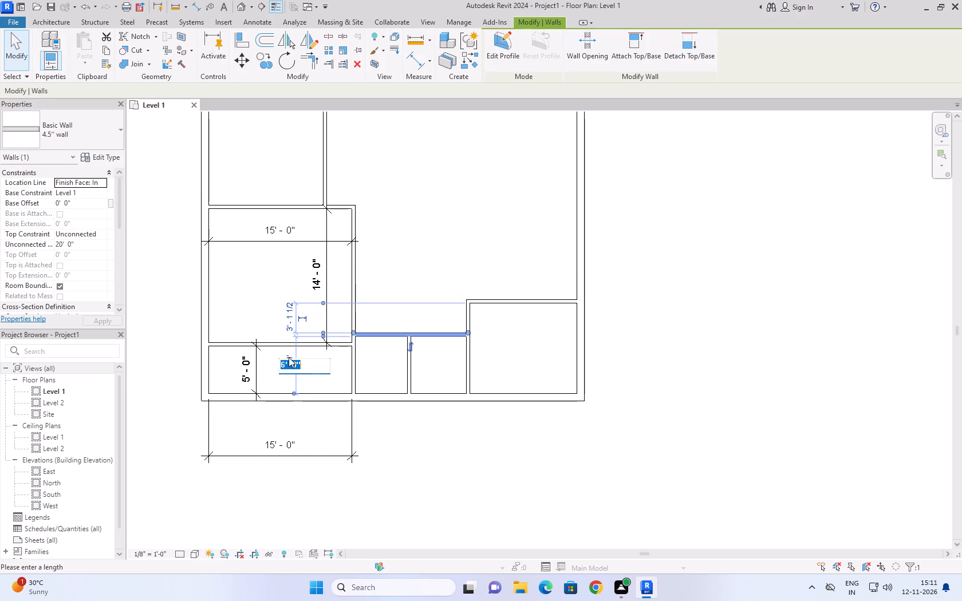
{"action": "key", "text": "7"}
{"action": "type", "text": "'6"}
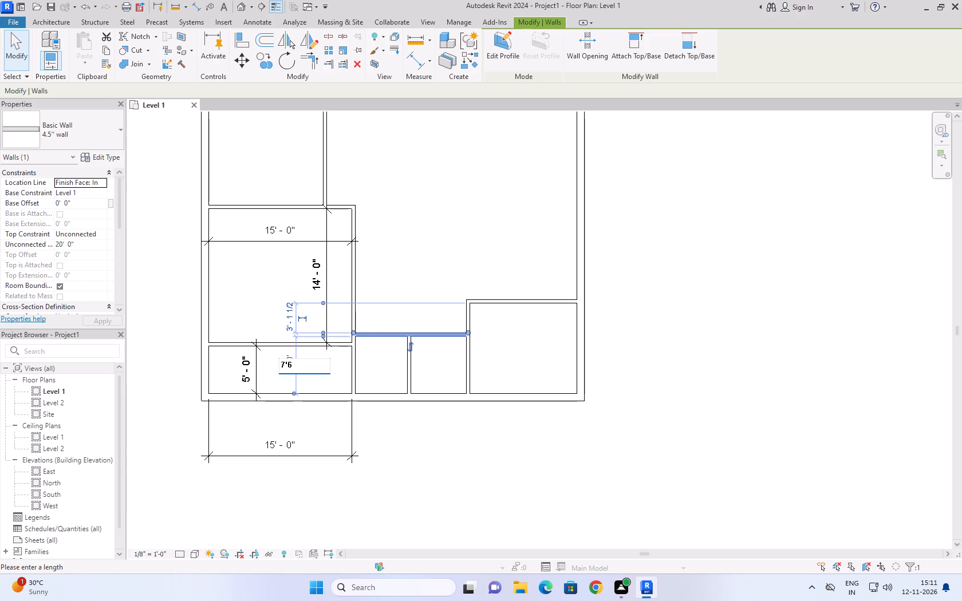
{"action": "key", "text": "Return"}
{"action": "left_click", "coordinate": [448, 471]}
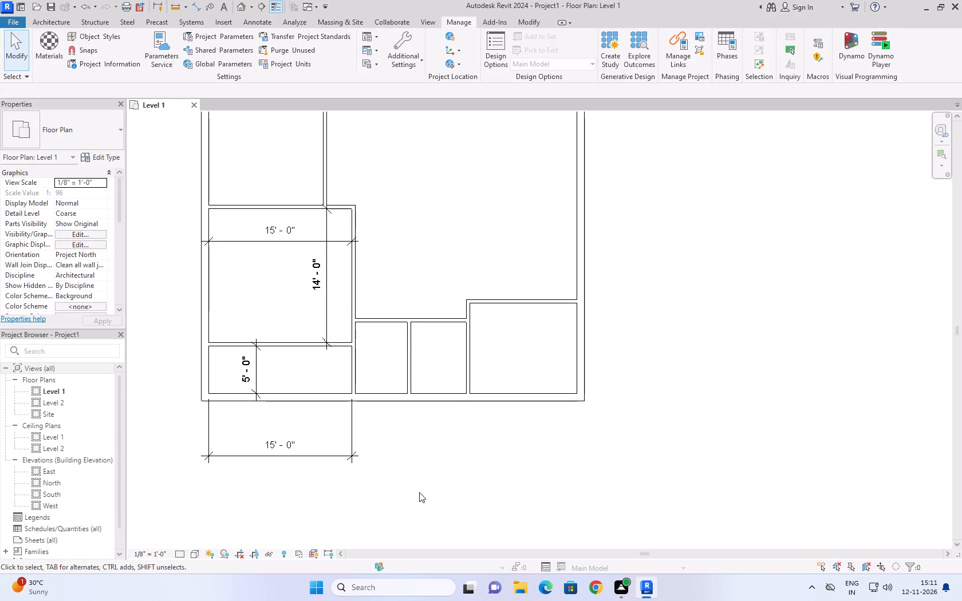
Dimension the inside width of each of the two small south rooms between wall faces, placing both dimensions north of the rooms.
{"action": "type", "text": "di"}
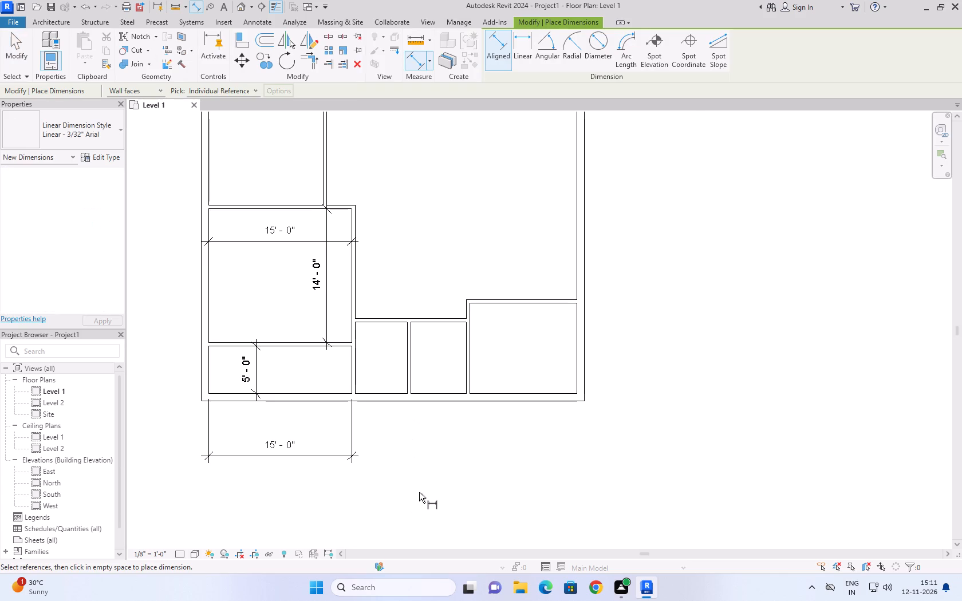
{"action": "scroll", "coordinate": [419, 492], "scroll_direction": "up", "scroll_amount": 4}
{"action": "middle_click_drag", "start_coordinate": [353, 258], "coordinate": [276, 405]}
{"action": "scroll", "coordinate": [353, 258], "scroll_direction": "up", "scroll_amount": 1}
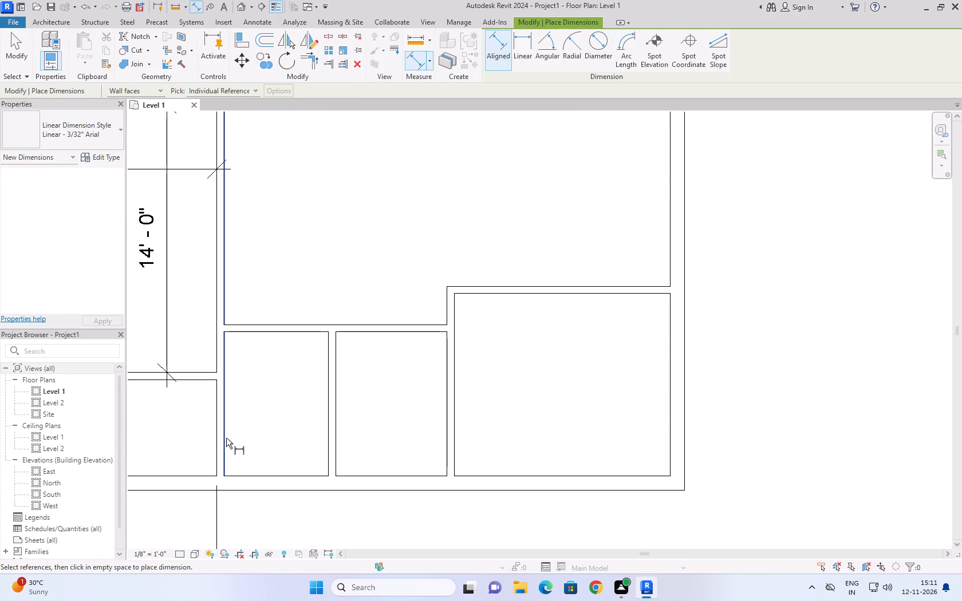
{"action": "left_click_drag", "start_coordinate": [224, 441], "coordinate": [231, 441]}
{"action": "left_click", "coordinate": [329, 416]}
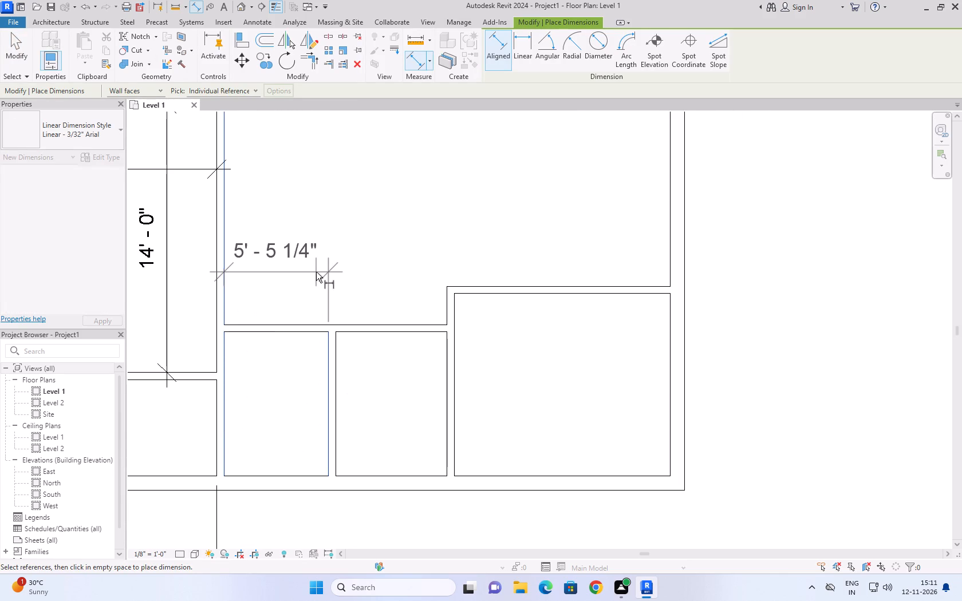
{"action": "left_click", "coordinate": [316, 272]}
{"action": "left_click", "coordinate": [336, 392]}
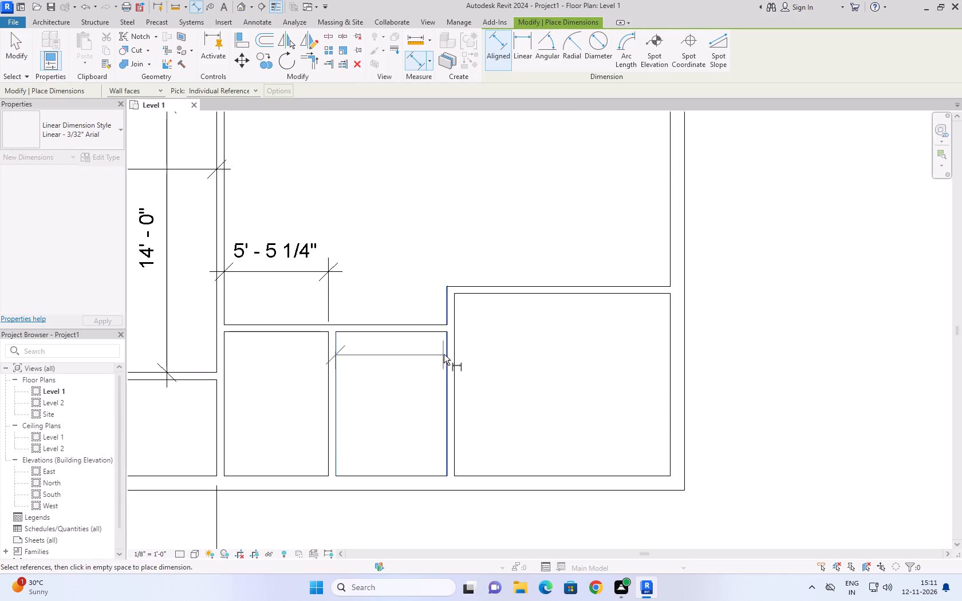
{"action": "left_click", "coordinate": [446, 351]}
{"action": "left_click", "coordinate": [437, 244]}
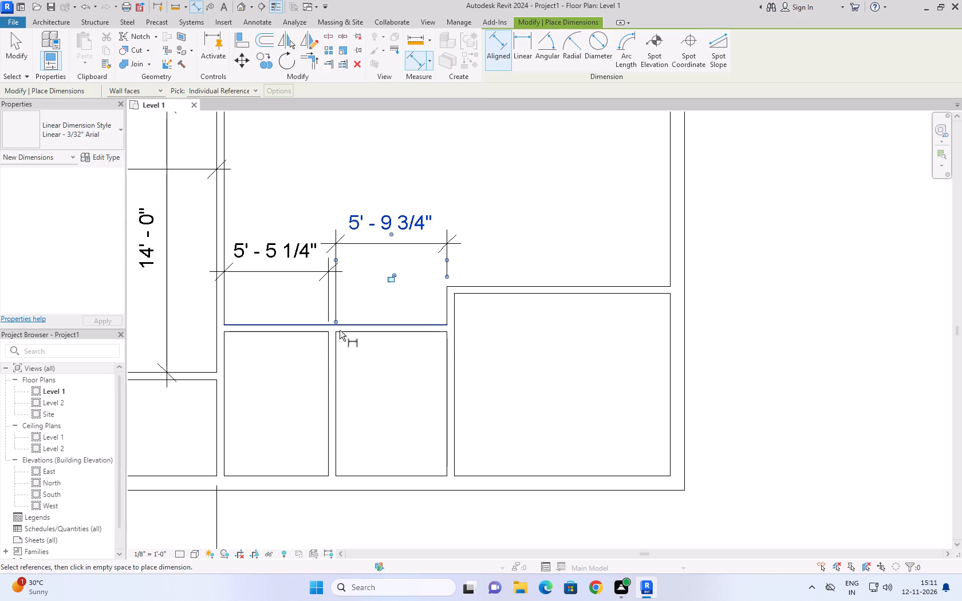
{"action": "left_click", "coordinate": [21, 43]}
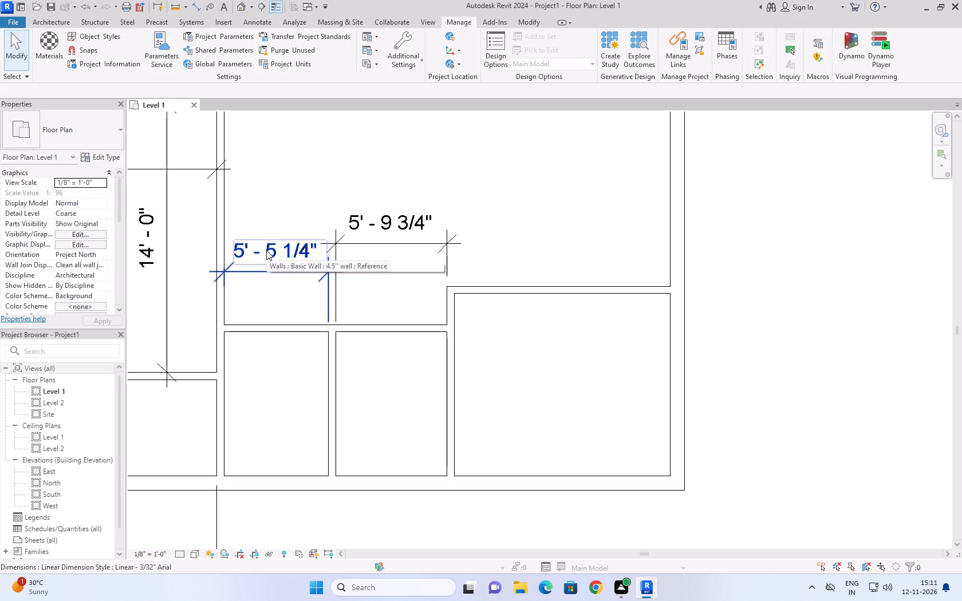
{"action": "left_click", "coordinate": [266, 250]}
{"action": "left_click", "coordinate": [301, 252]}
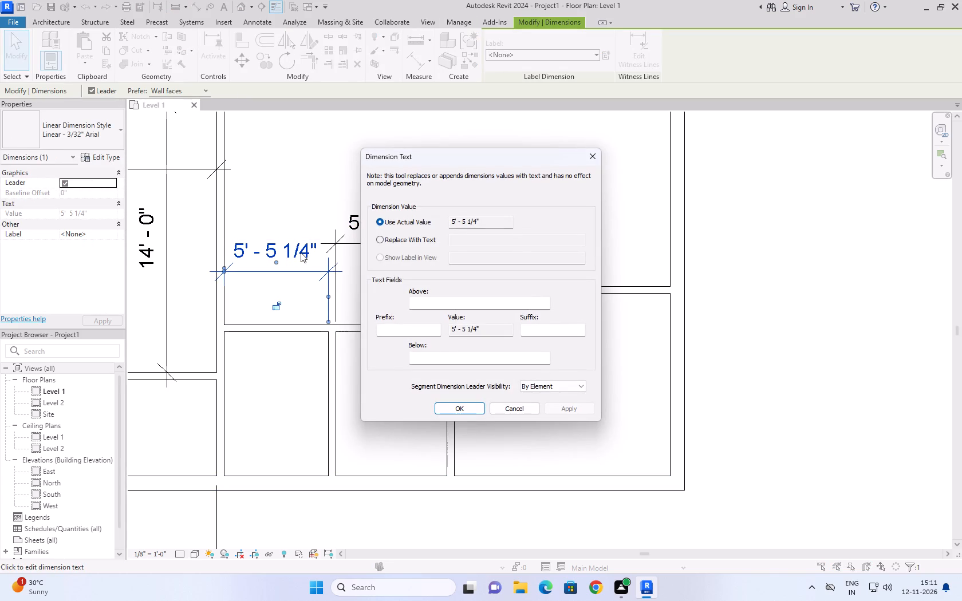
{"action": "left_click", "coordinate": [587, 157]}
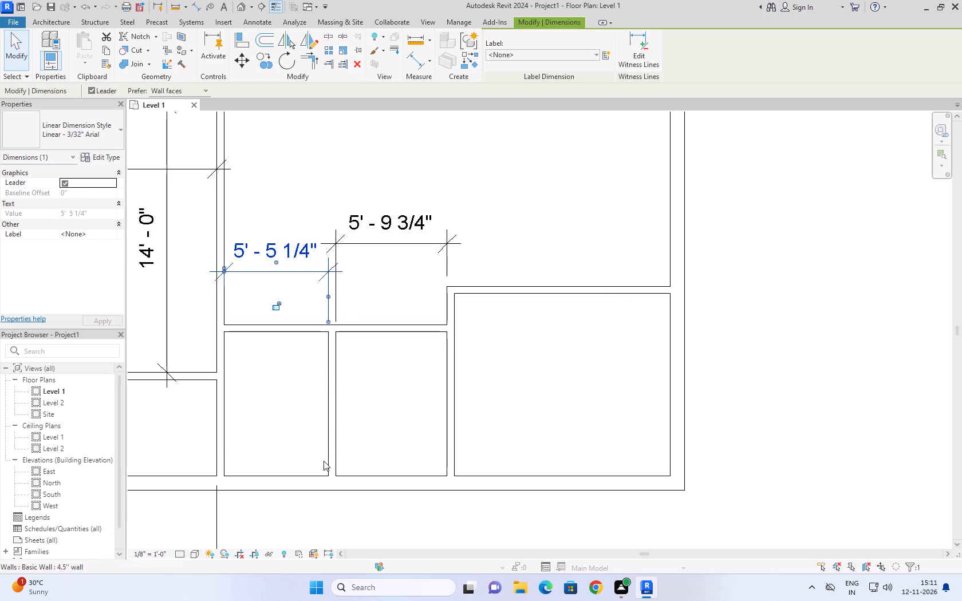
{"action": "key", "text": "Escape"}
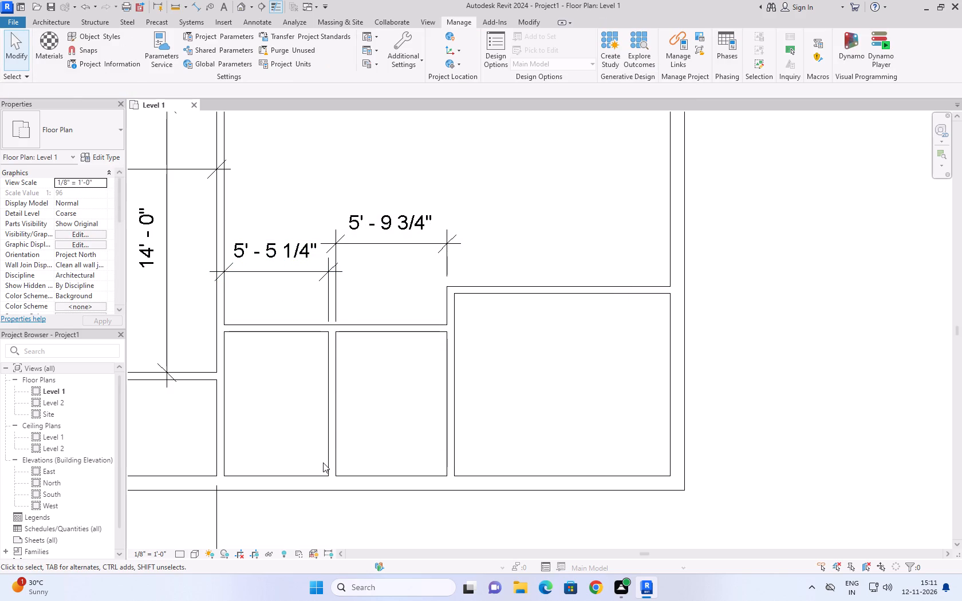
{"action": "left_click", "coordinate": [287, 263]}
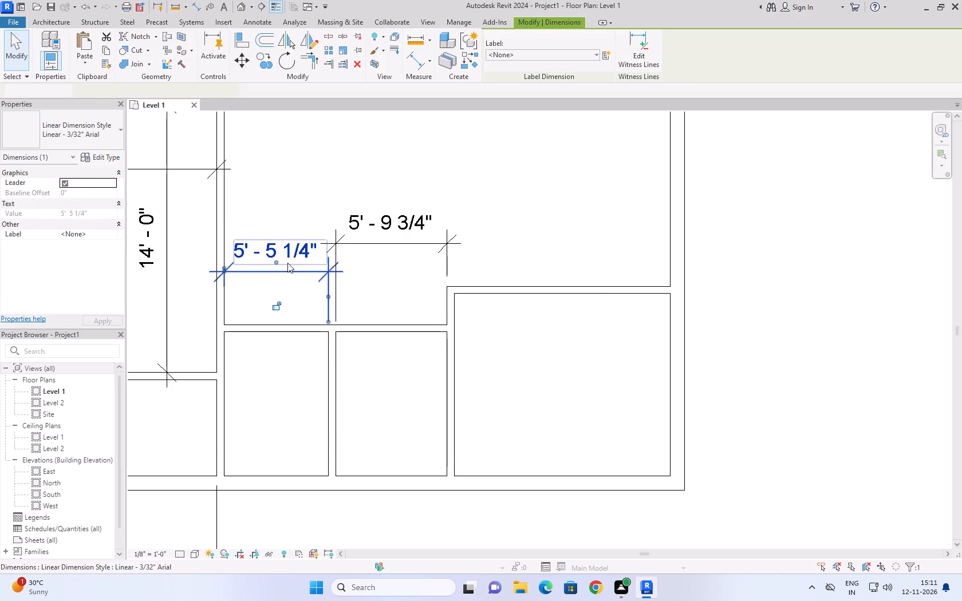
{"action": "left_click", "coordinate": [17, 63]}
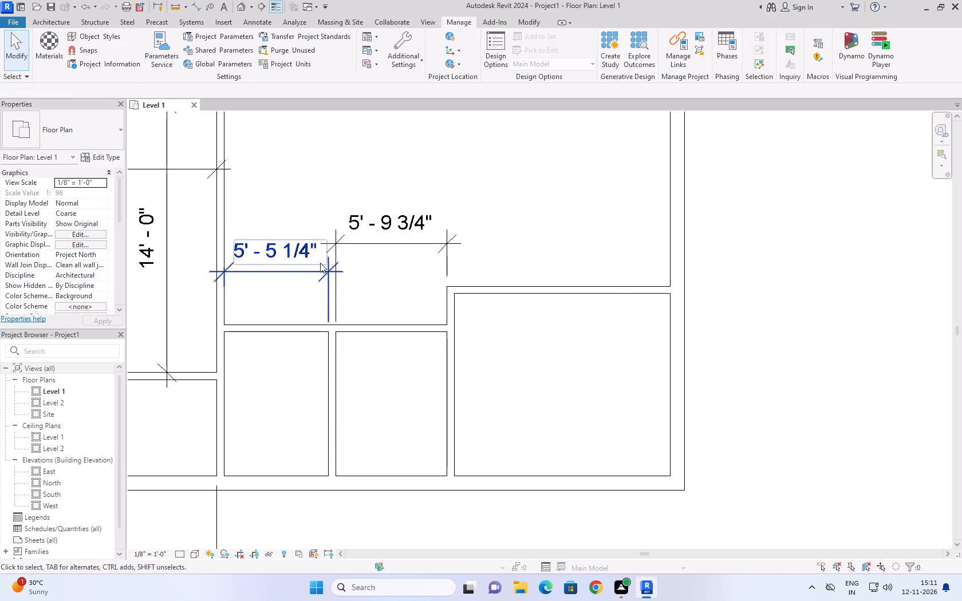
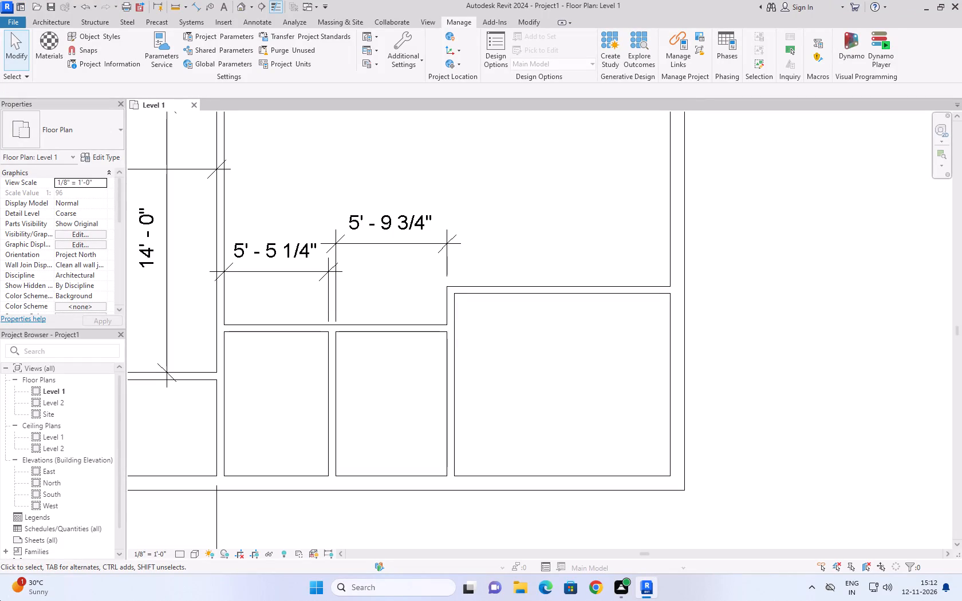
Set the inside widths of both small south rooms to 6' by moving their dividing wall and the kitchen's west wall.
{"action": "left_click", "coordinate": [415, 331]}
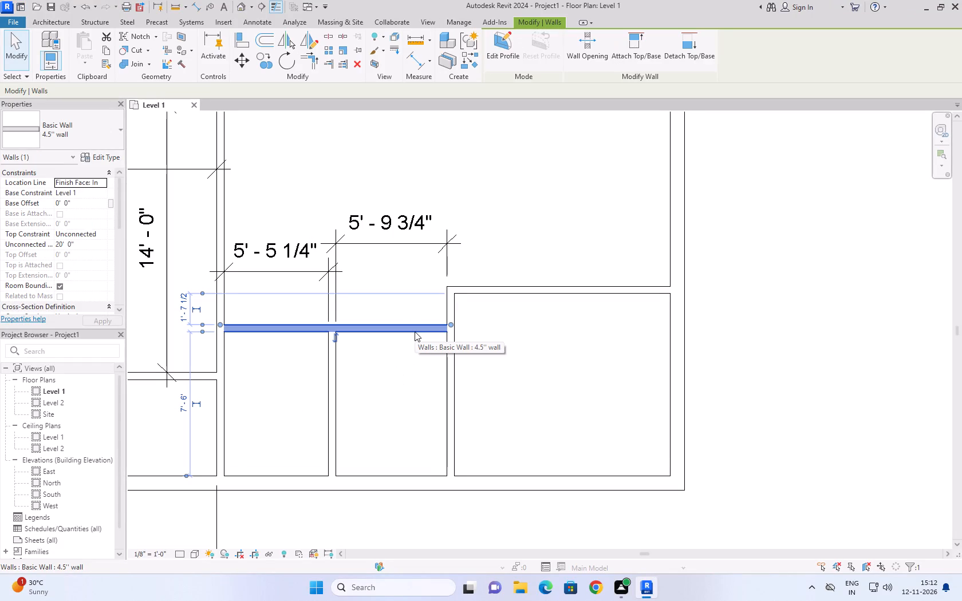
{"action": "left_click", "coordinate": [334, 375]}
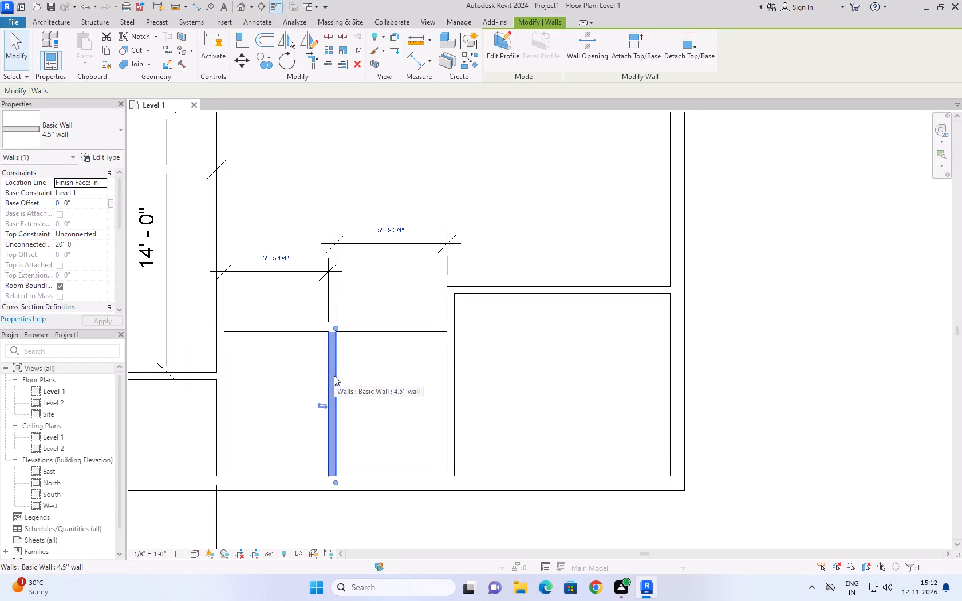
{"action": "left_click", "coordinate": [267, 256]}
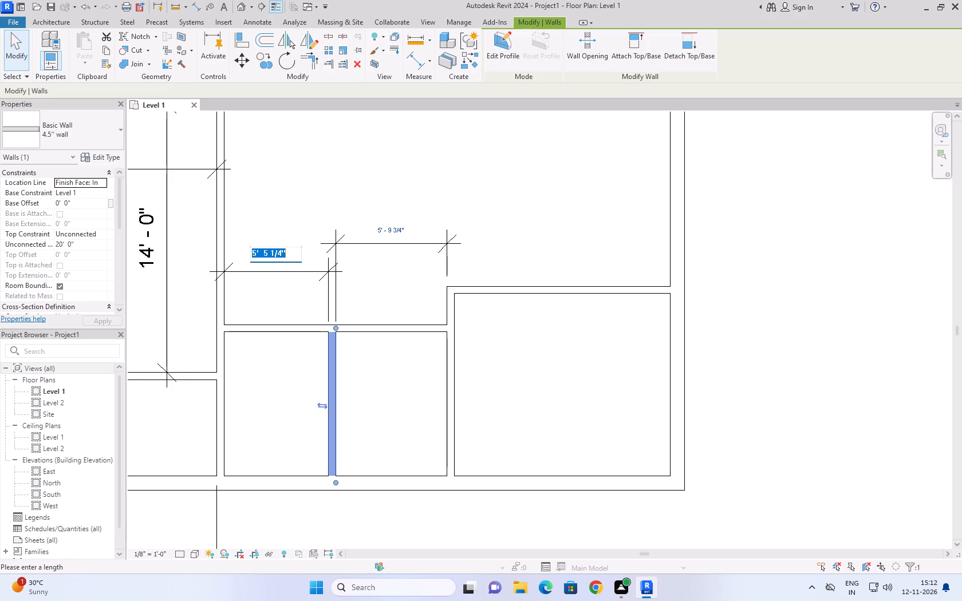
{"action": "type", "text": "6'"}
{"action": "key", "text": "Return"}
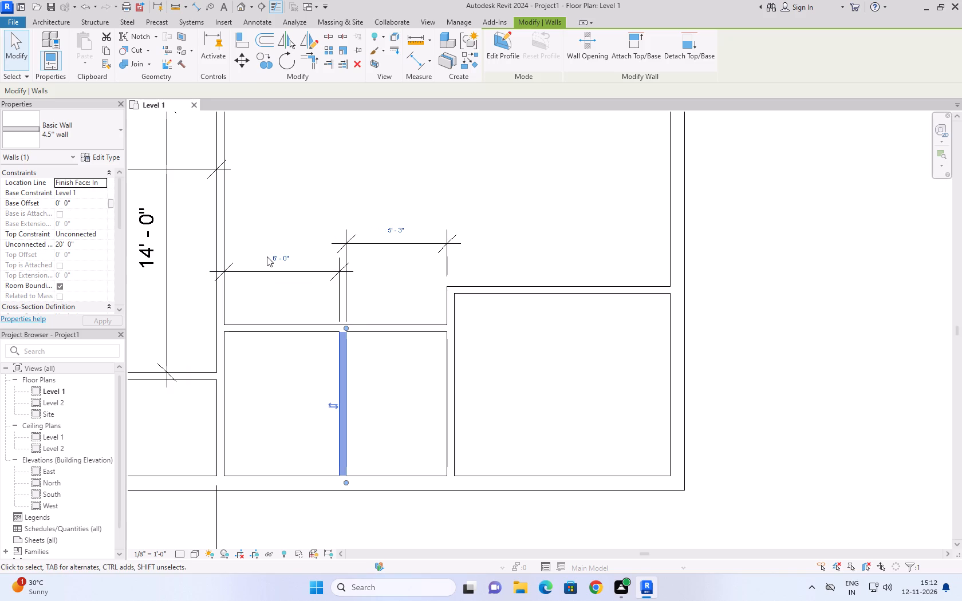
{"action": "left_click", "coordinate": [454, 408]}
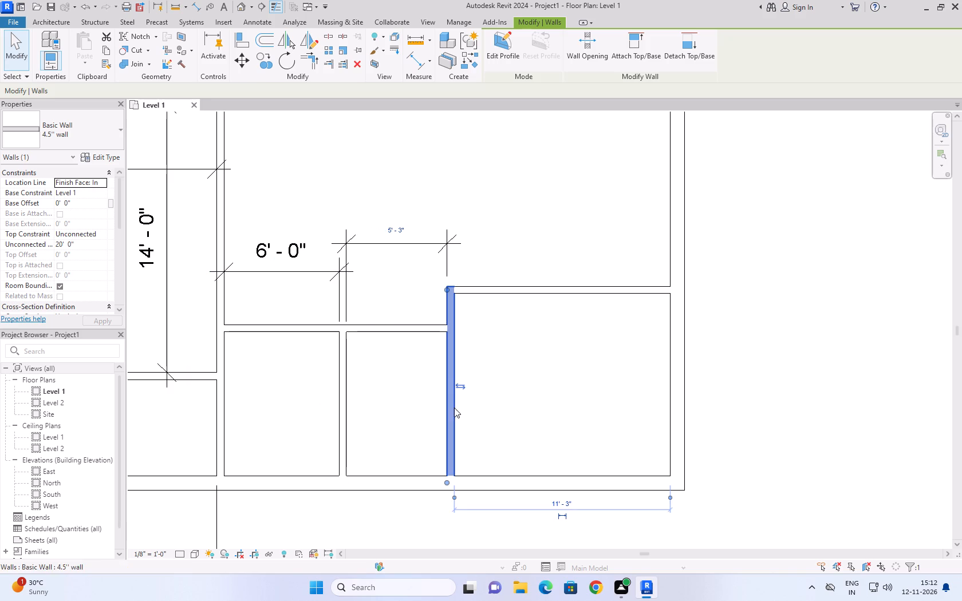
{"action": "left_click", "coordinate": [398, 234]}
{"action": "type", "text": "6'"}
{"action": "key", "text": "Return"}
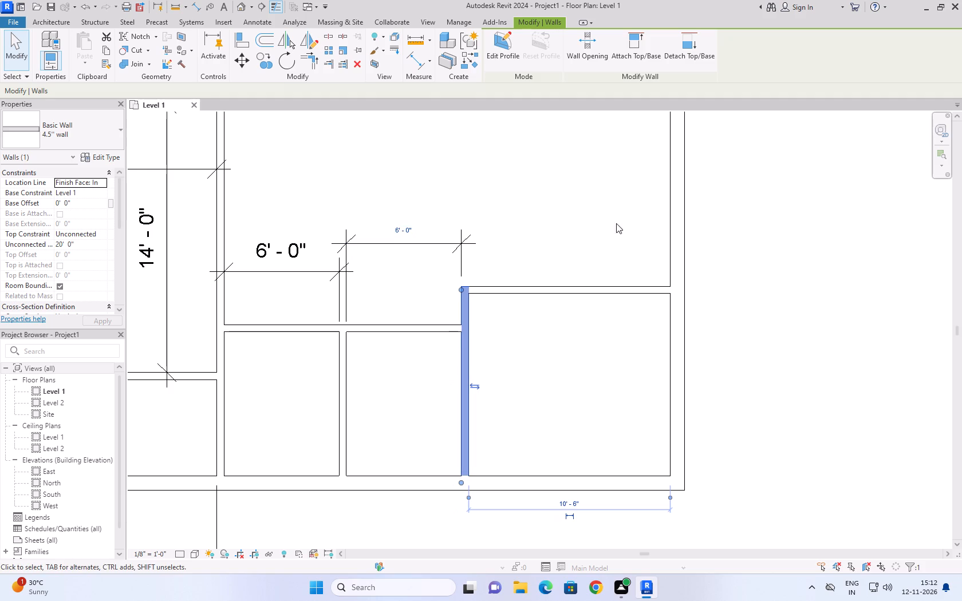
Set the southeast kitchen's inside width to 11' by moving the 9" east exterior wall.
{"action": "left_click", "coordinate": [684, 405]}
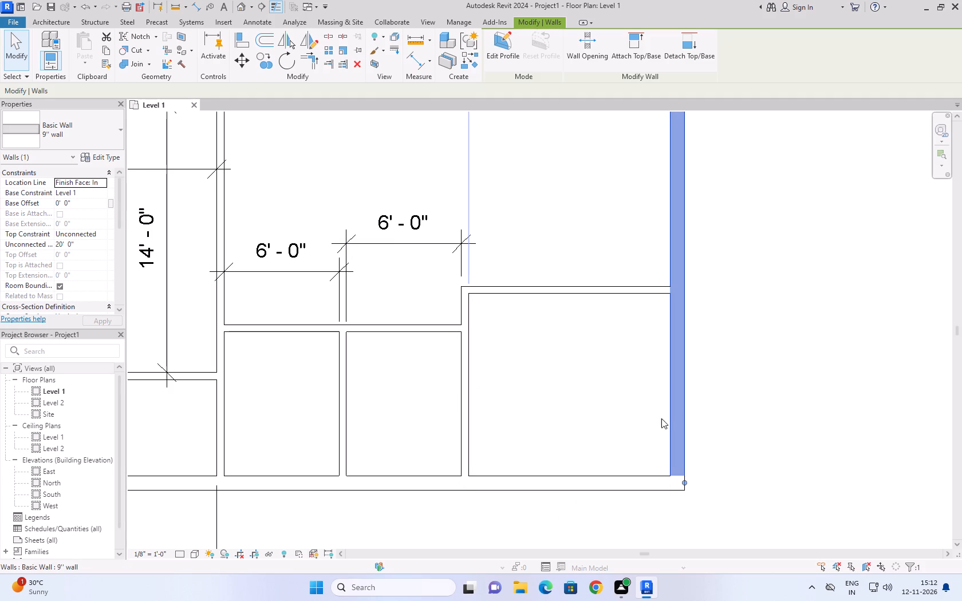
{"action": "scroll", "coordinate": [664, 421], "scroll_direction": "down", "scroll_amount": 9}
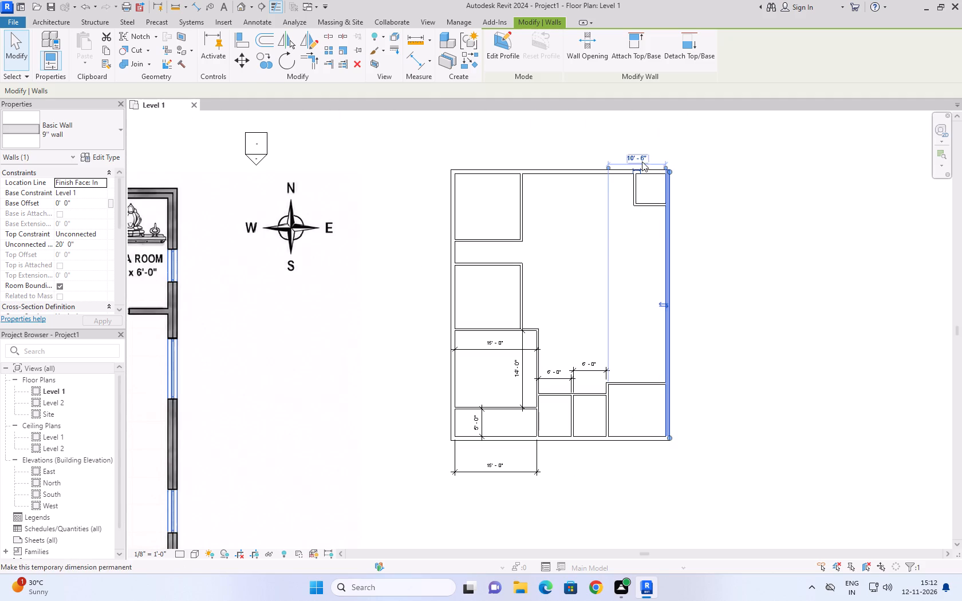
{"action": "left_click", "coordinate": [641, 159]}
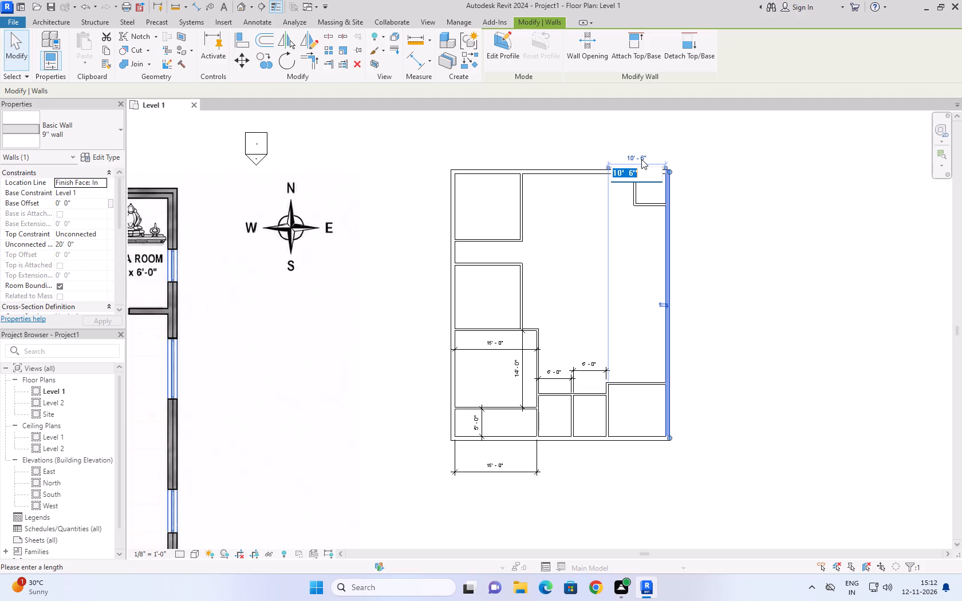
{"action": "type", "text": "11'"}
{"action": "key", "text": "Return"}
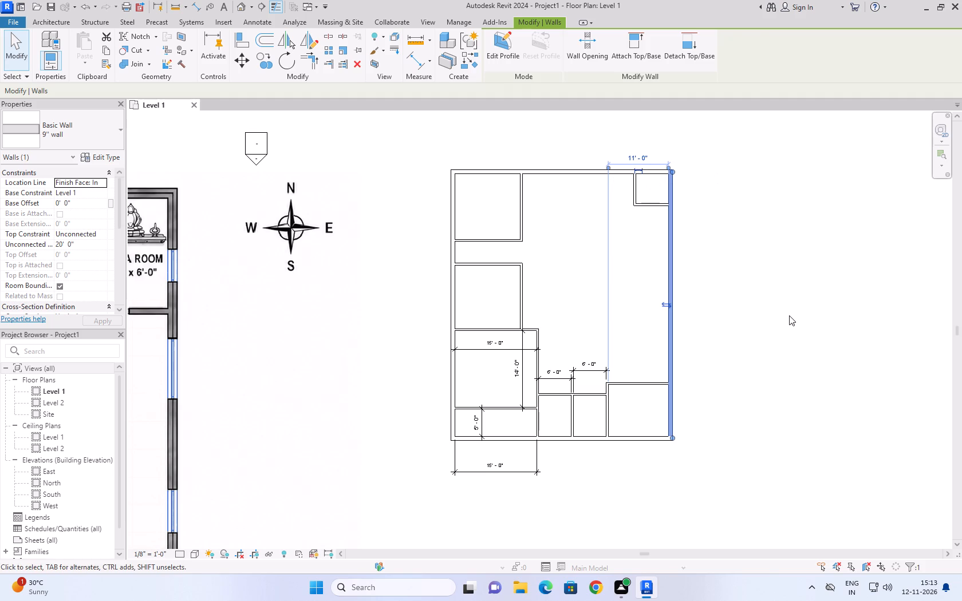
{"action": "left_click", "coordinate": [788, 315]}
Resize the northeast pooja room to 6' by 6' inside by moving its south and west walls.
{"action": "middle_click_drag", "start_coordinate": [786, 315], "coordinate": [523, 374]}
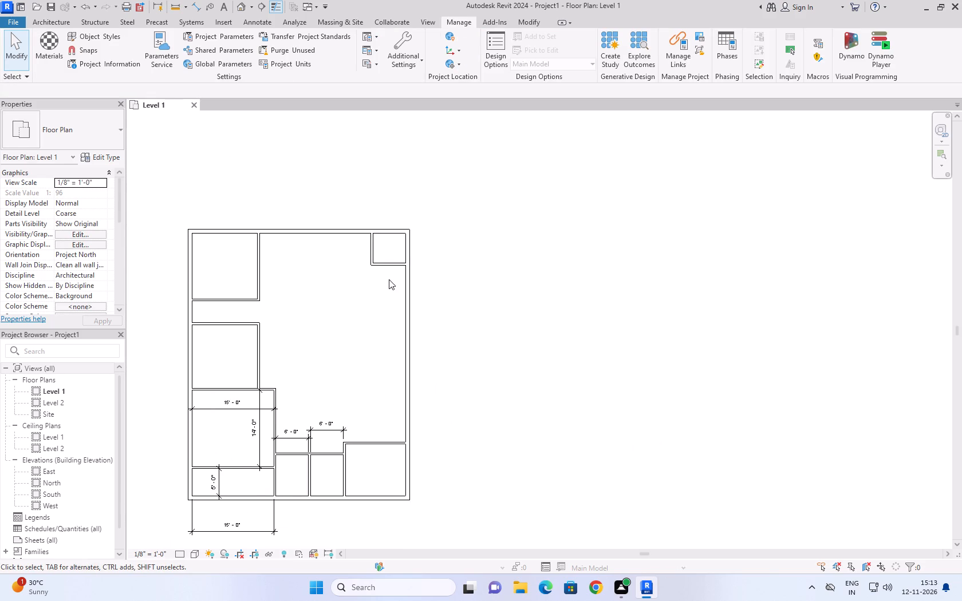
{"action": "scroll", "coordinate": [382, 260], "scroll_direction": "up", "scroll_amount": 4}
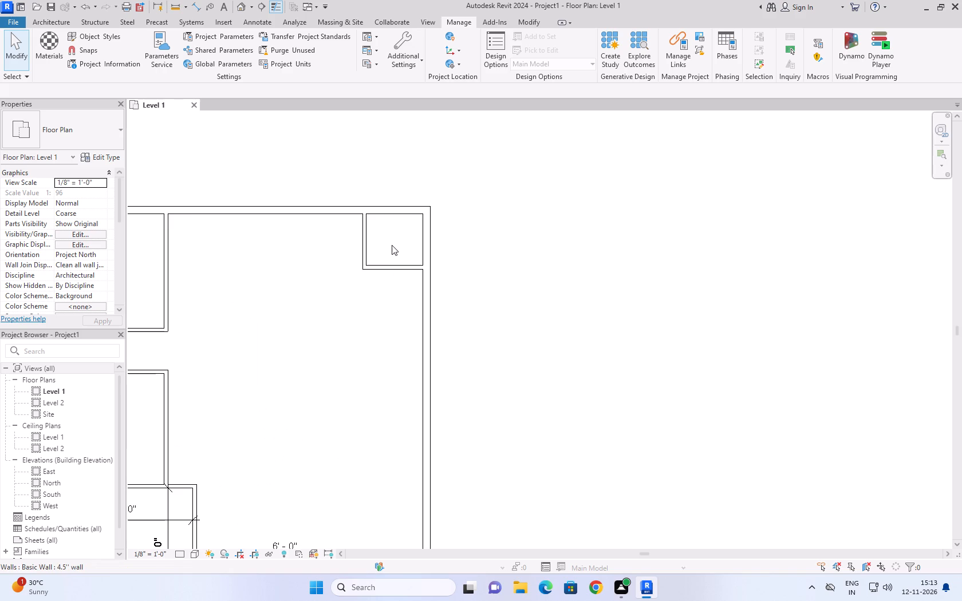
{"action": "left_click", "coordinate": [389, 267]}
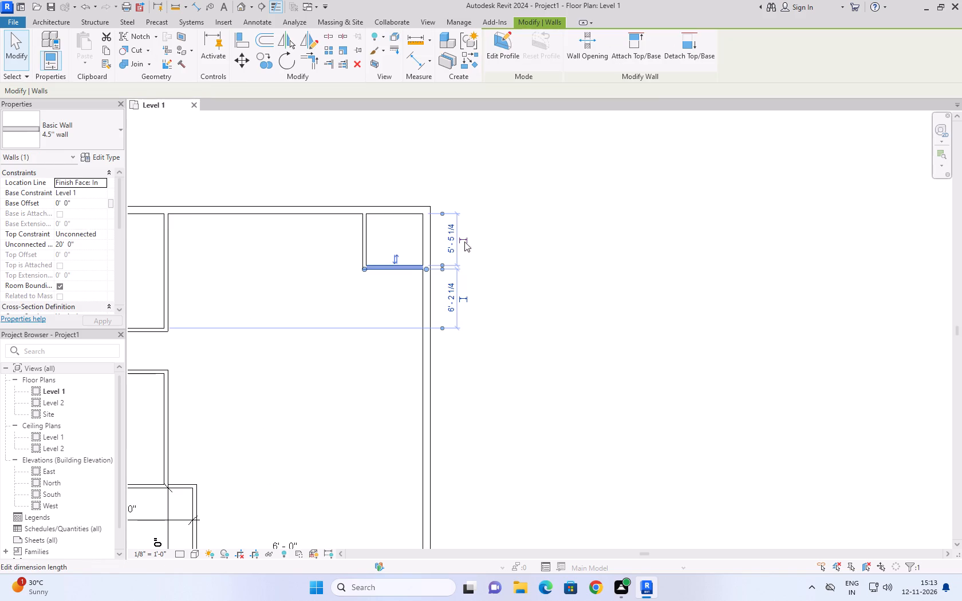
{"action": "left_click", "coordinate": [453, 242]}
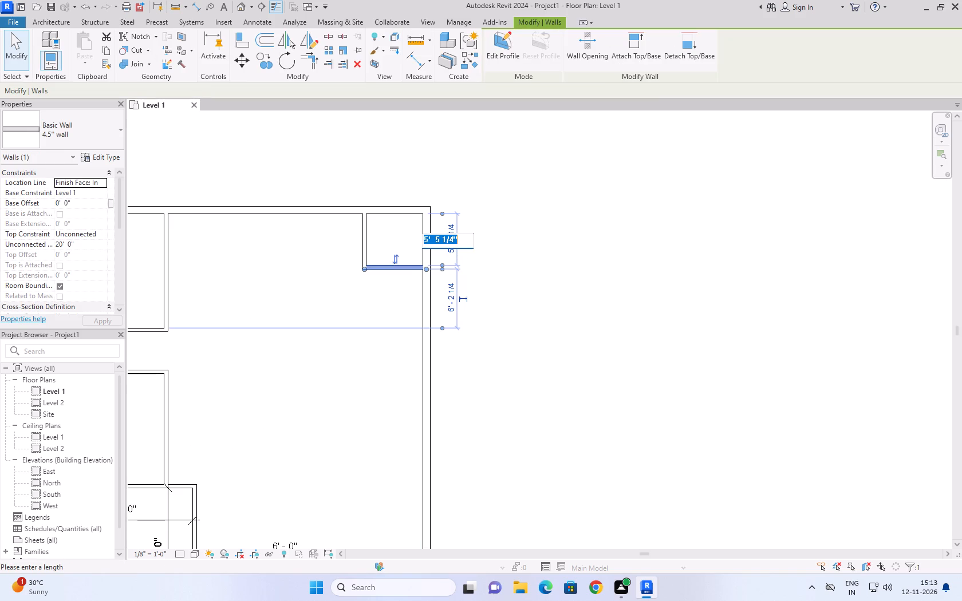
{"action": "key", "text": "6"}
{"action": "key", "text": "apostrophe"}
{"action": "key", "text": "Return"}
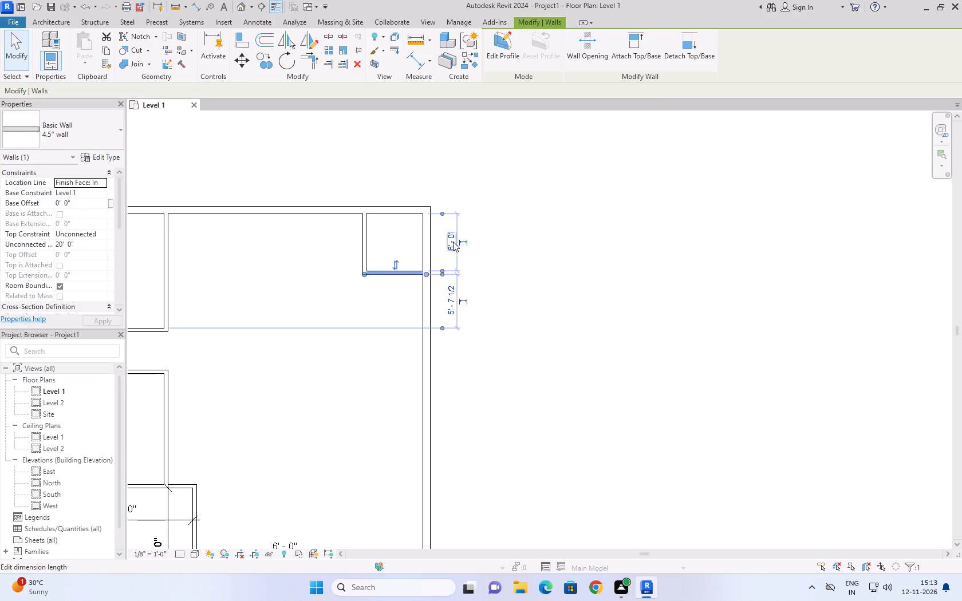
{"action": "left_click", "coordinate": [365, 252]}
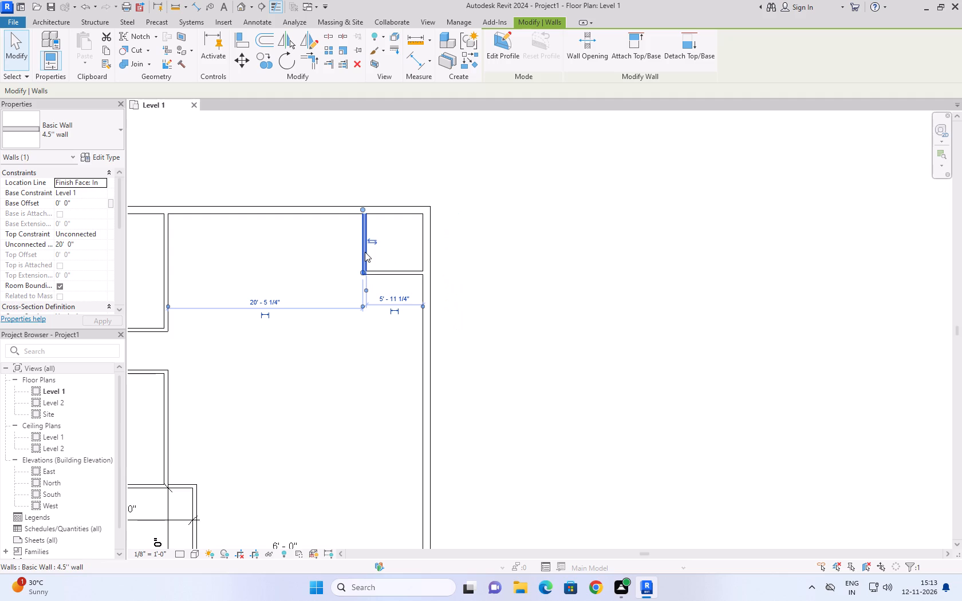
{"action": "left_click", "coordinate": [393, 302]}
{"action": "type", "text": "6'"}
{"action": "key", "text": "Return"}
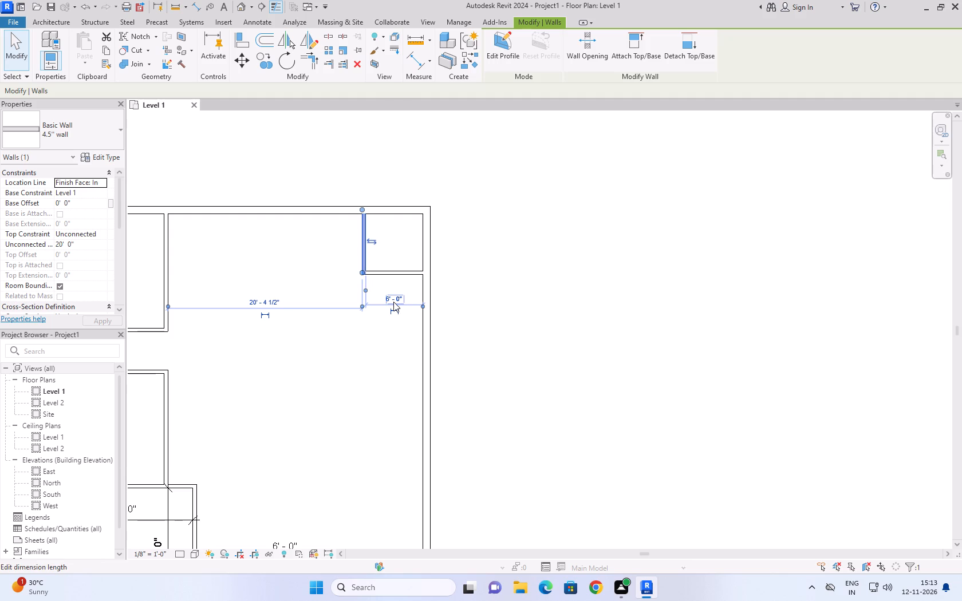
{"action": "left_click", "coordinate": [528, 259]}
Dimension the kitchen's inside depth between its north and south wall faces, placing the dimension east of the building.
{"action": "scroll", "coordinate": [511, 267], "scroll_direction": "down", "scroll_amount": 4}
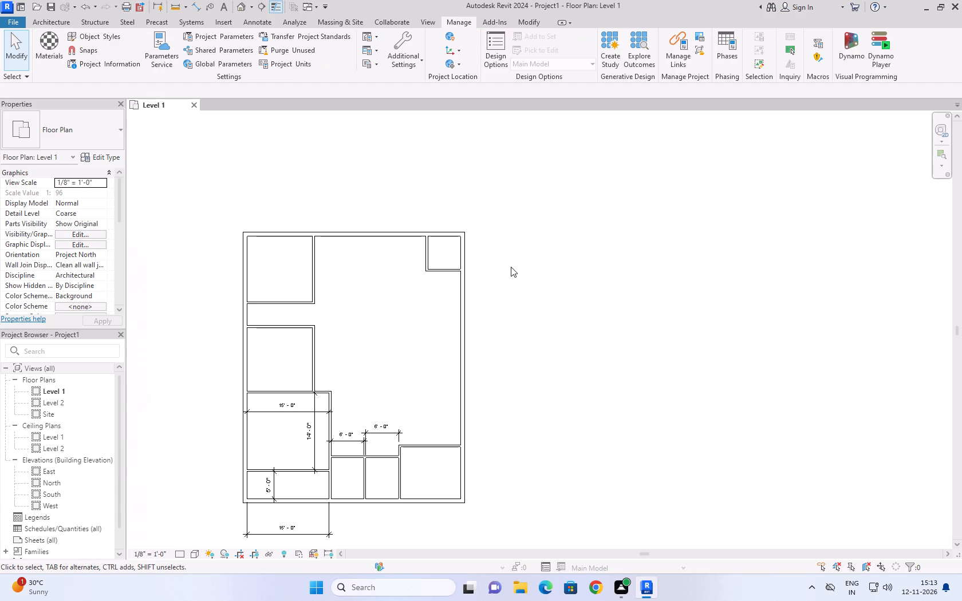
{"action": "scroll", "coordinate": [535, 260], "scroll_direction": "down", "scroll_amount": 6}
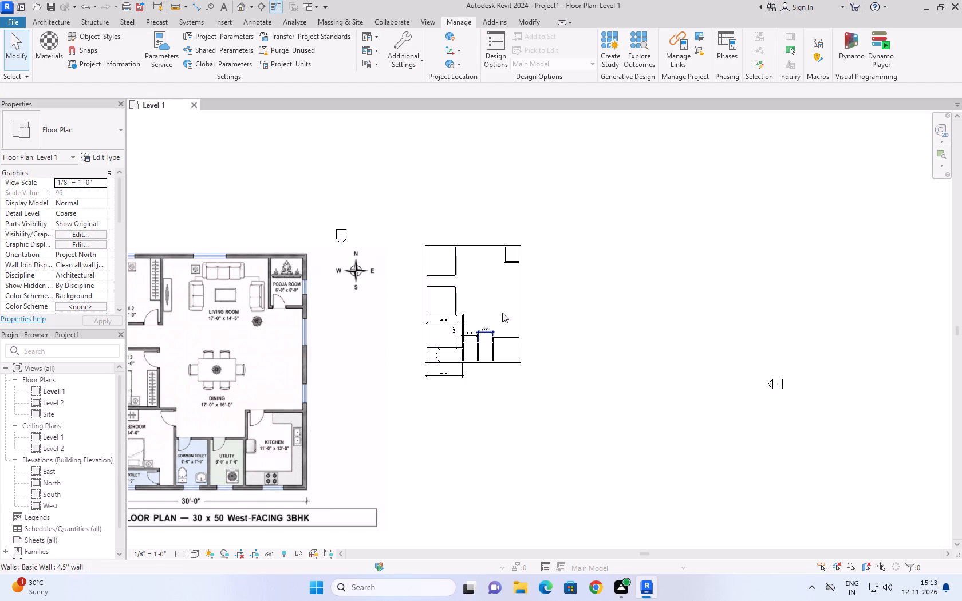
{"action": "scroll", "coordinate": [516, 291], "scroll_direction": "down", "scroll_amount": 3}
{"action": "scroll", "coordinate": [161, 374], "scroll_direction": "up", "scroll_amount": 4}
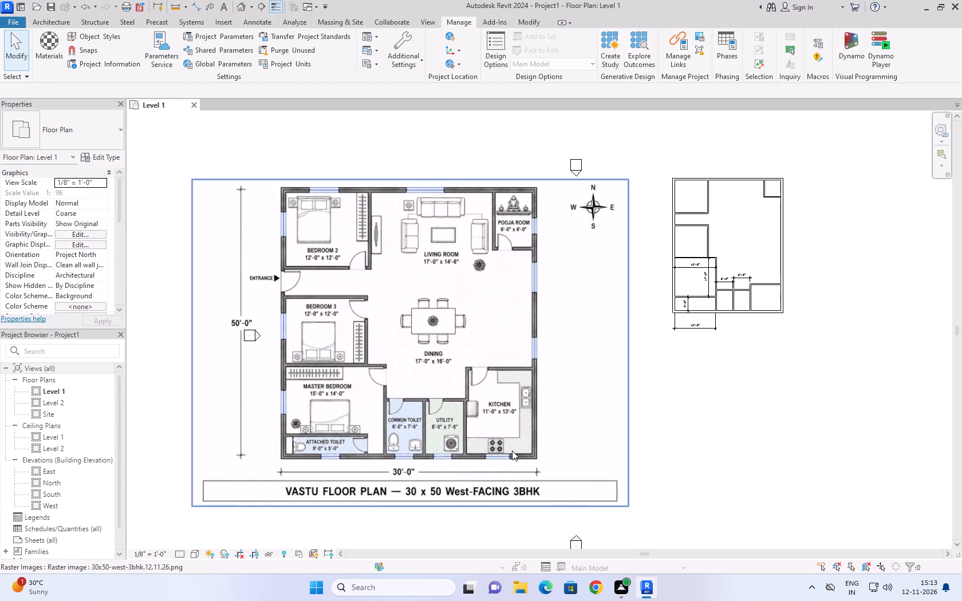
{"action": "middle_click_drag", "start_coordinate": [754, 385], "coordinate": [653, 400]}
{"action": "scroll", "coordinate": [686, 327], "scroll_direction": "up", "scroll_amount": 3}
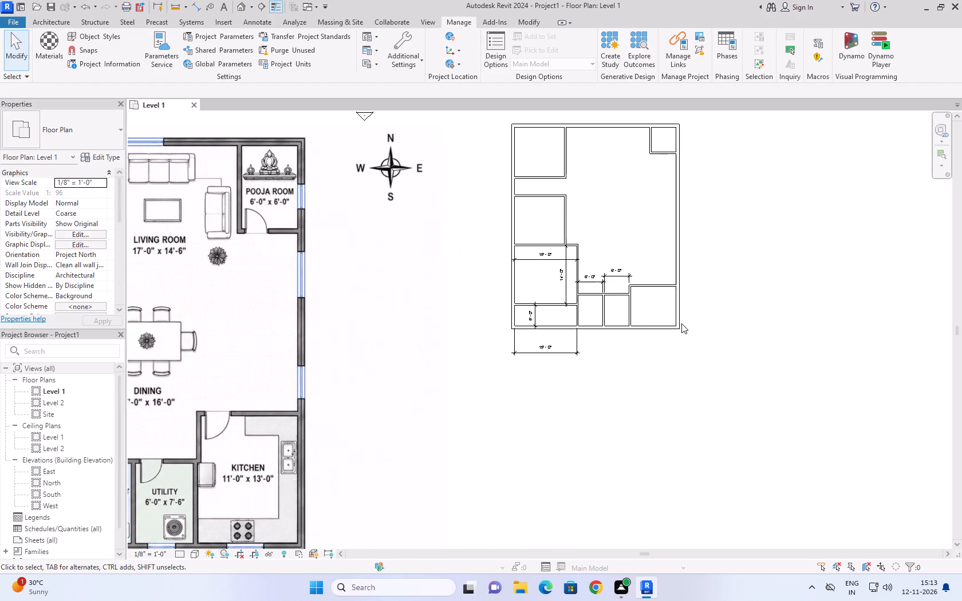
{"action": "left_click", "coordinate": [655, 286]}
{"action": "scroll", "coordinate": [699, 318], "scroll_direction": "up", "scroll_amount": 7}
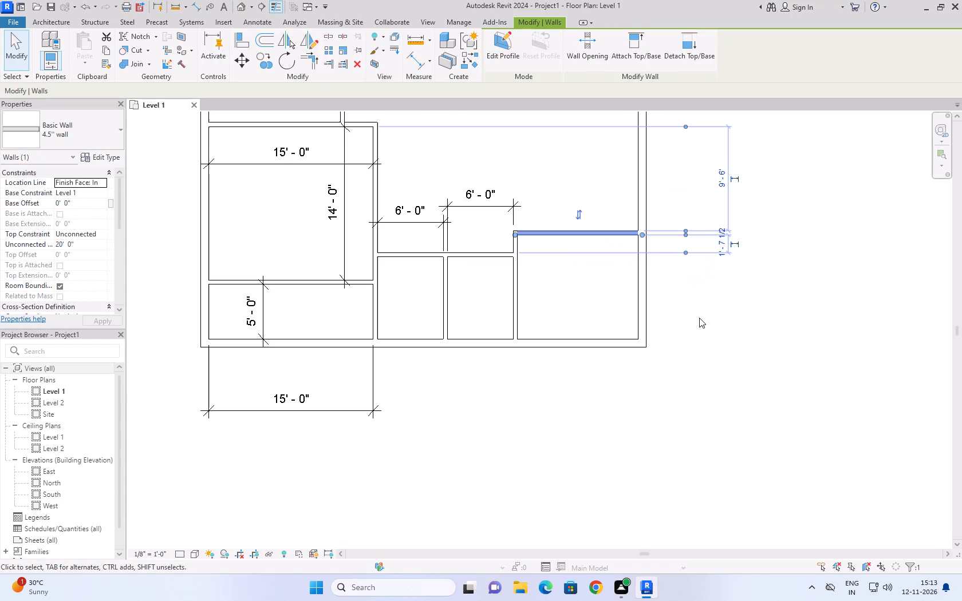
{"action": "left_click", "coordinate": [699, 318]}
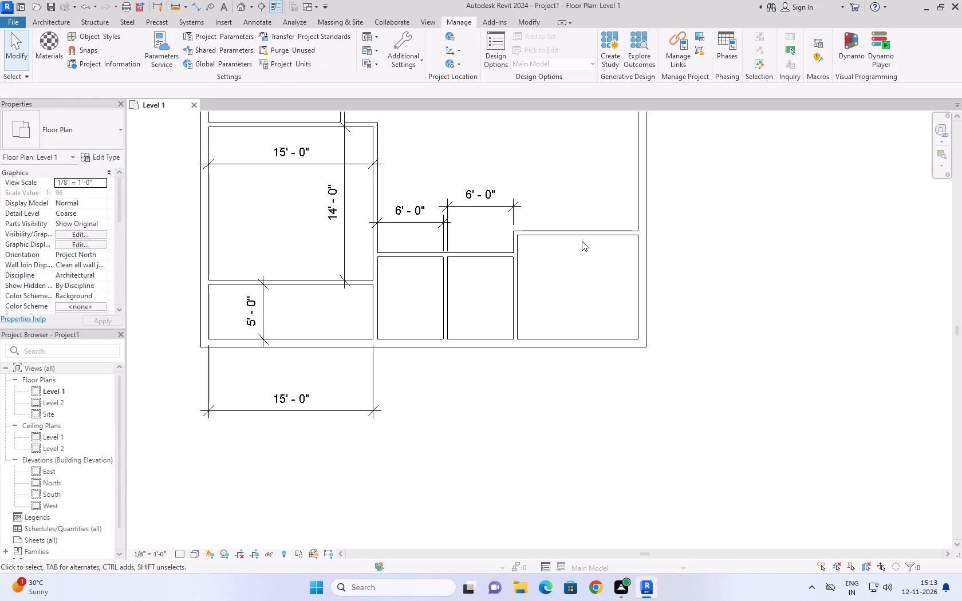
{"action": "left_click", "coordinate": [21, 45]}
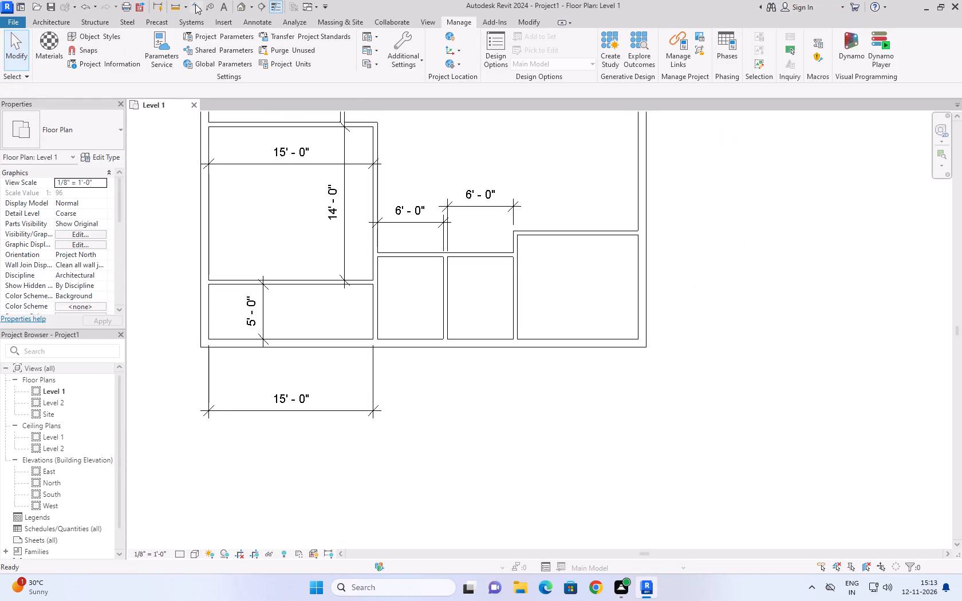
{"action": "left_click", "coordinate": [195, 4]}
{"action": "left_click", "coordinate": [557, 338]}
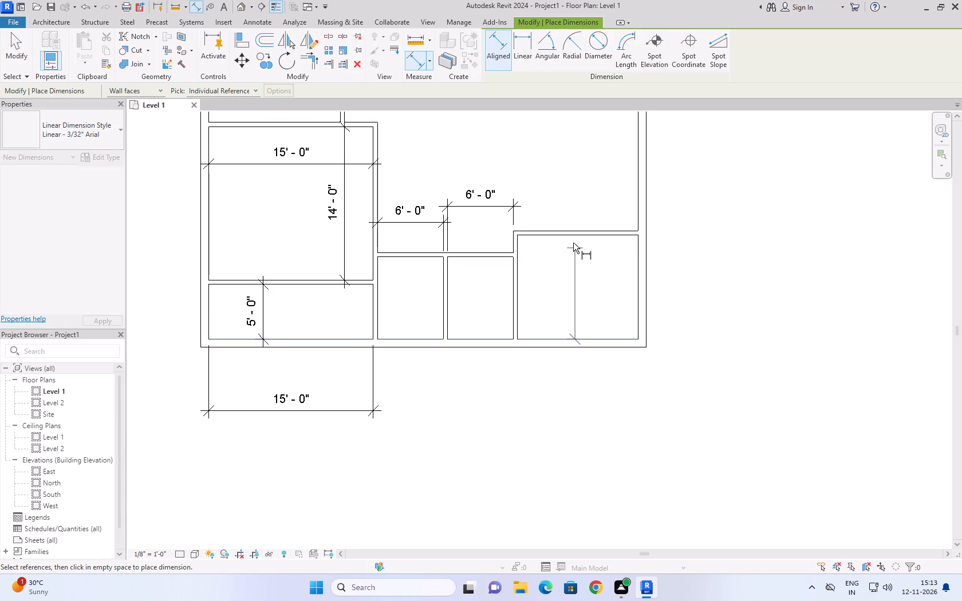
{"action": "left_click", "coordinate": [572, 236]}
{"action": "left_click", "coordinate": [715, 259]}
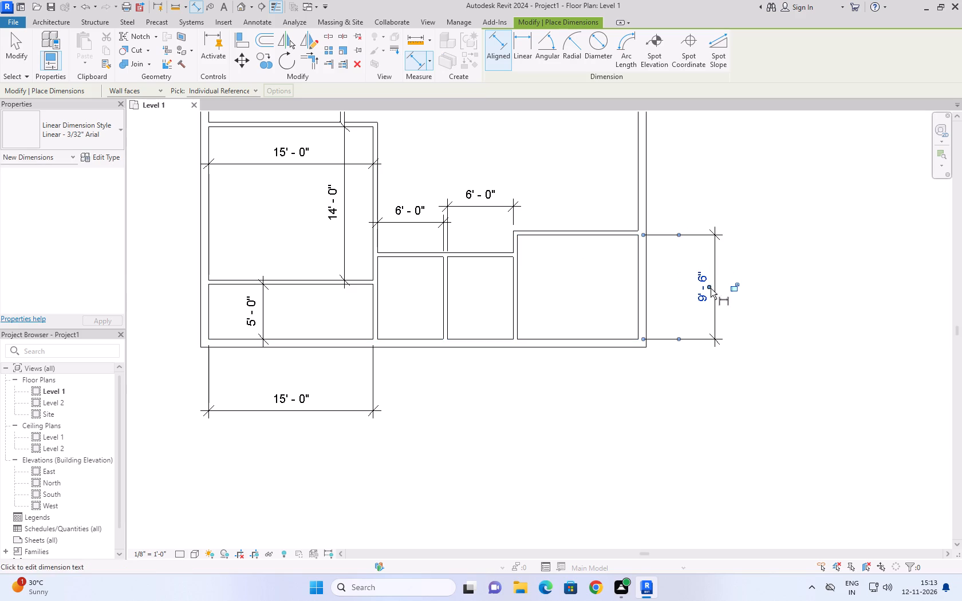
{"action": "left_click", "coordinate": [9, 46]}
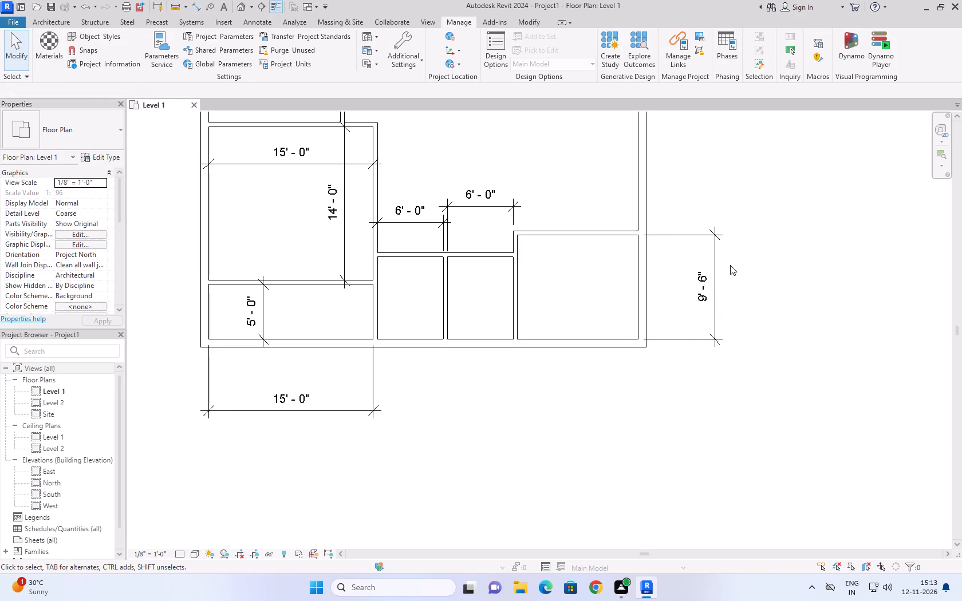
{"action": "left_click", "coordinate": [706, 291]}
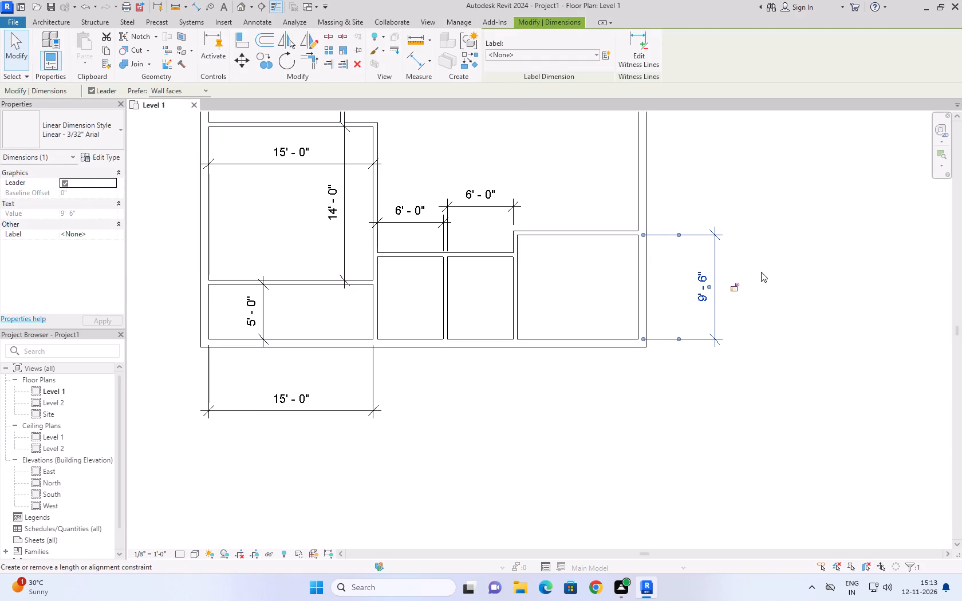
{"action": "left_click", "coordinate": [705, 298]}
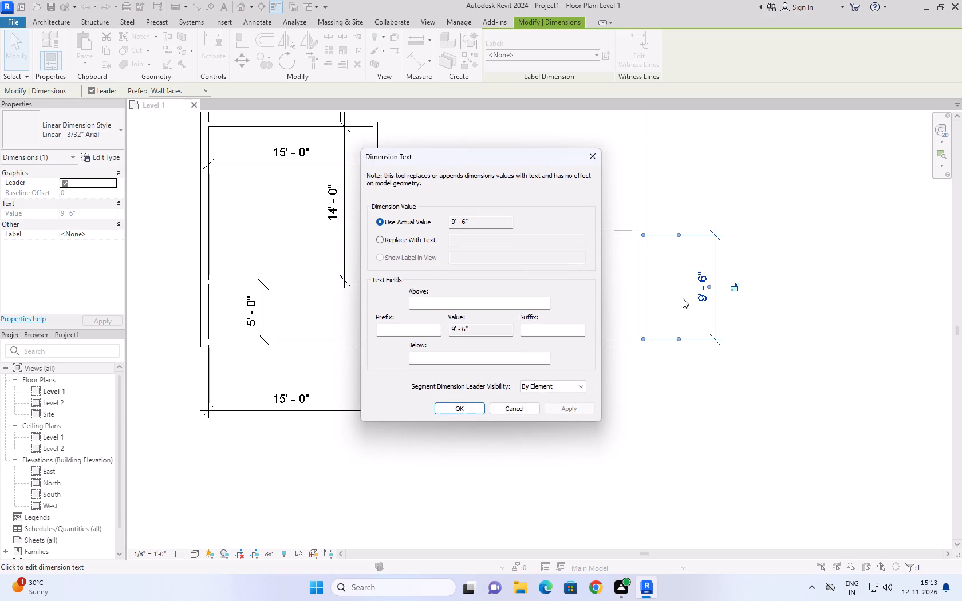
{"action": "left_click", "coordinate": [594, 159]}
Set the kitchen's inside depth to 13' by moving its north wall.
{"action": "left_click", "coordinate": [601, 230]}
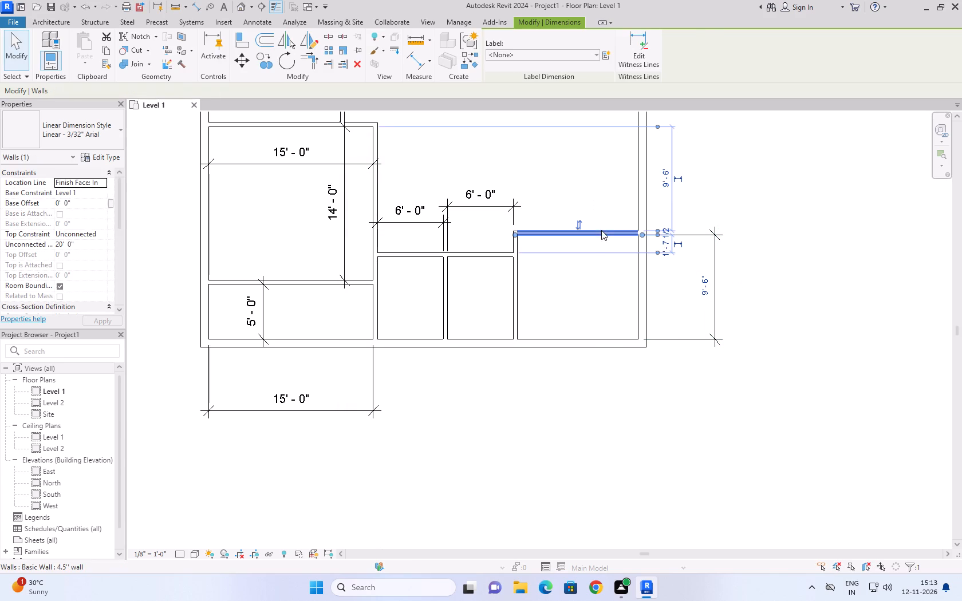
{"action": "left_click", "coordinate": [709, 287]}
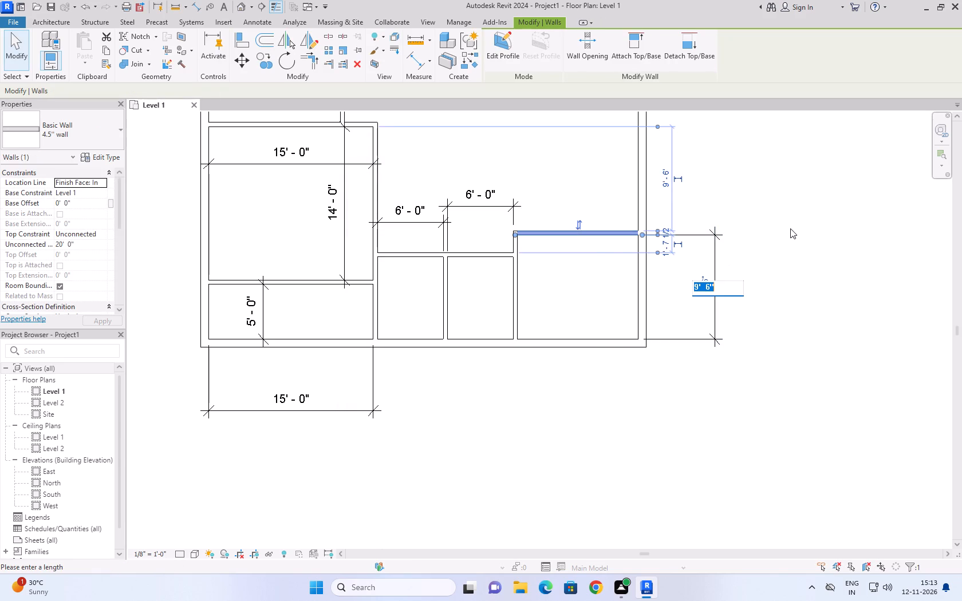
{"action": "type", "text": "13'"}
{"action": "key", "text": "Return"}
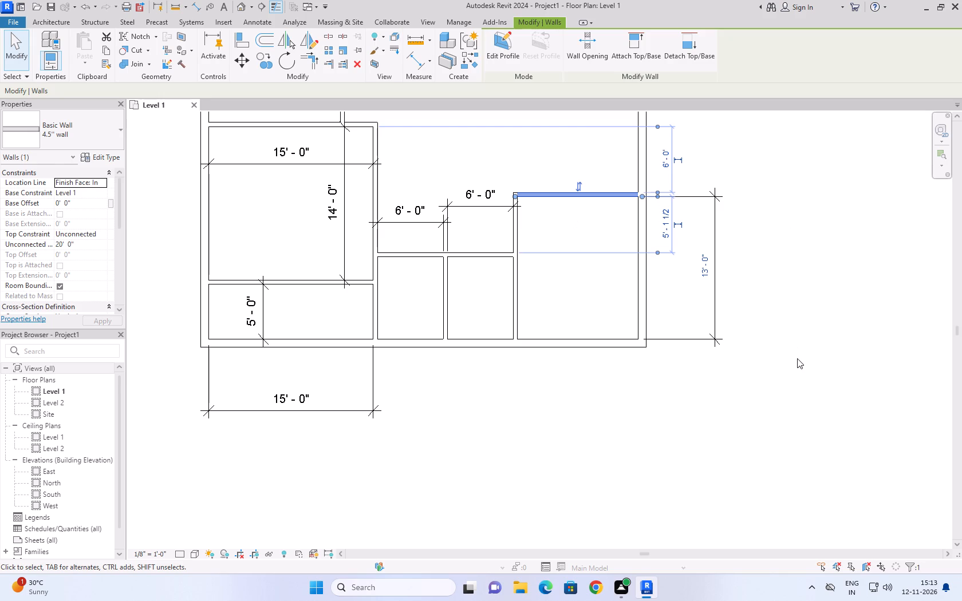
{"action": "left_click", "coordinate": [797, 358]}
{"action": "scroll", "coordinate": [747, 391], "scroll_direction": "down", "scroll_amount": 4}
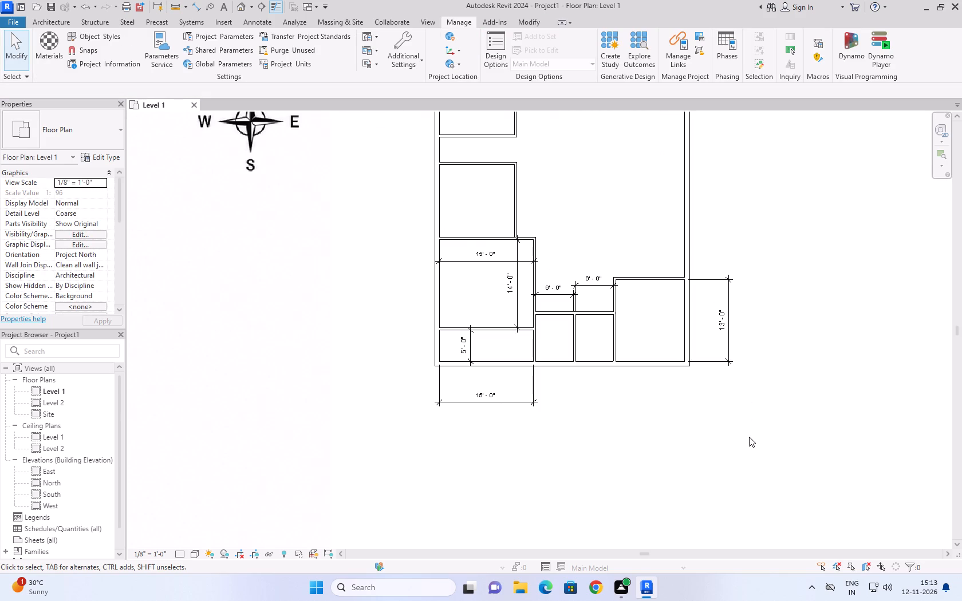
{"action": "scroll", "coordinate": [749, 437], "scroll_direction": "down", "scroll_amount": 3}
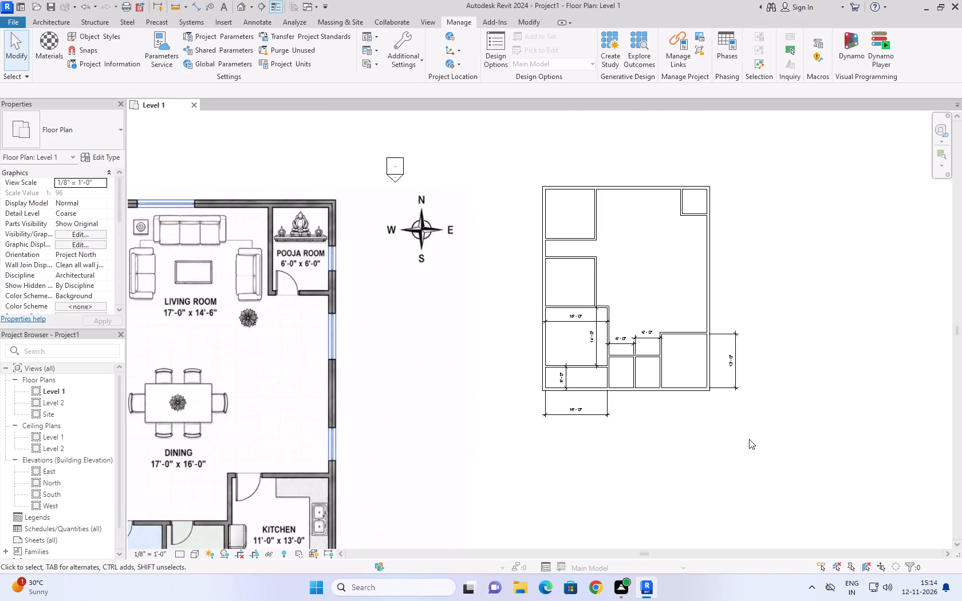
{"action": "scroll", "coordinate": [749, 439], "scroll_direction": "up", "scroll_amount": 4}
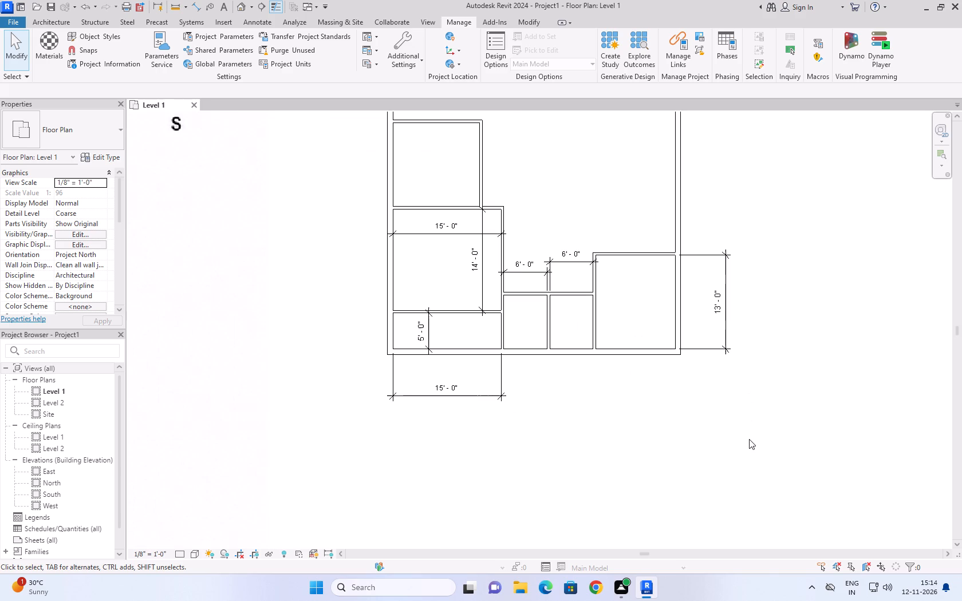
Delete the seven temporary room dimensions from the wall plan, including the 13' kitchen depth dimension east of the building.
{"action": "left_click", "coordinate": [475, 393]}
{"action": "key", "text": "Delete"}
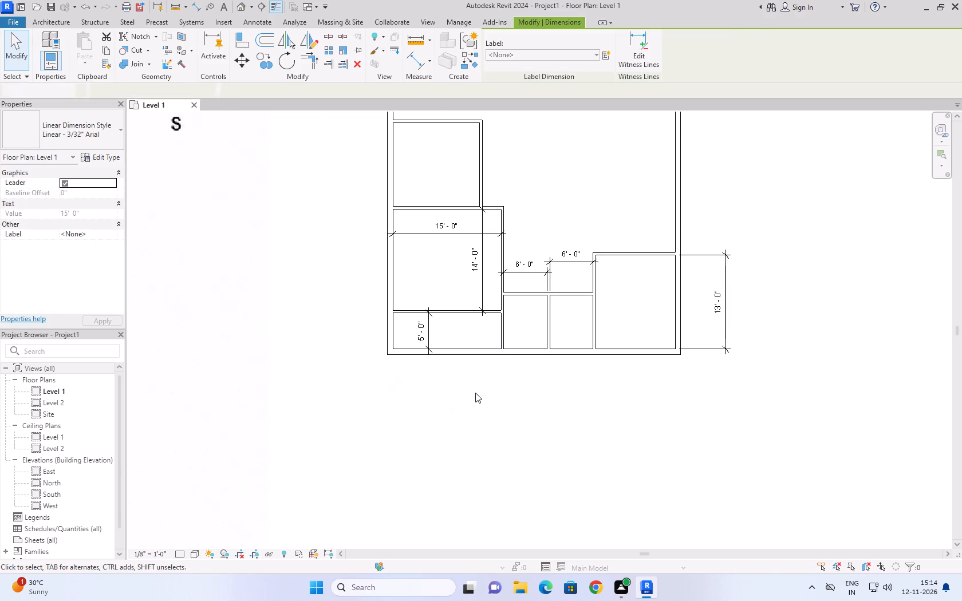
{"action": "left_click", "coordinate": [425, 328]}
{"action": "key", "text": "Delete"}
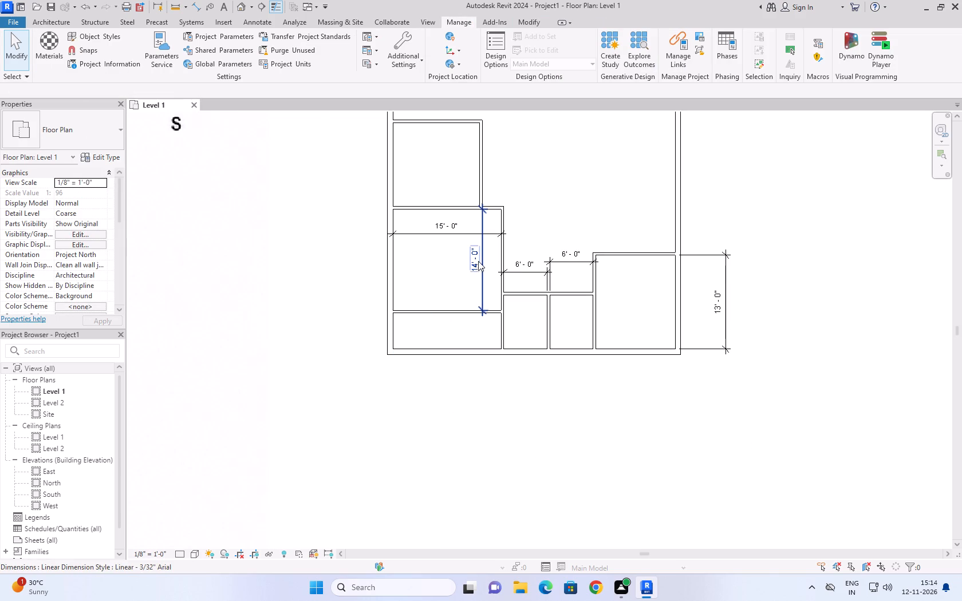
{"action": "left_click", "coordinate": [481, 236]}
{"action": "key", "text": "Delete"}
{"action": "left_click", "coordinate": [473, 232]}
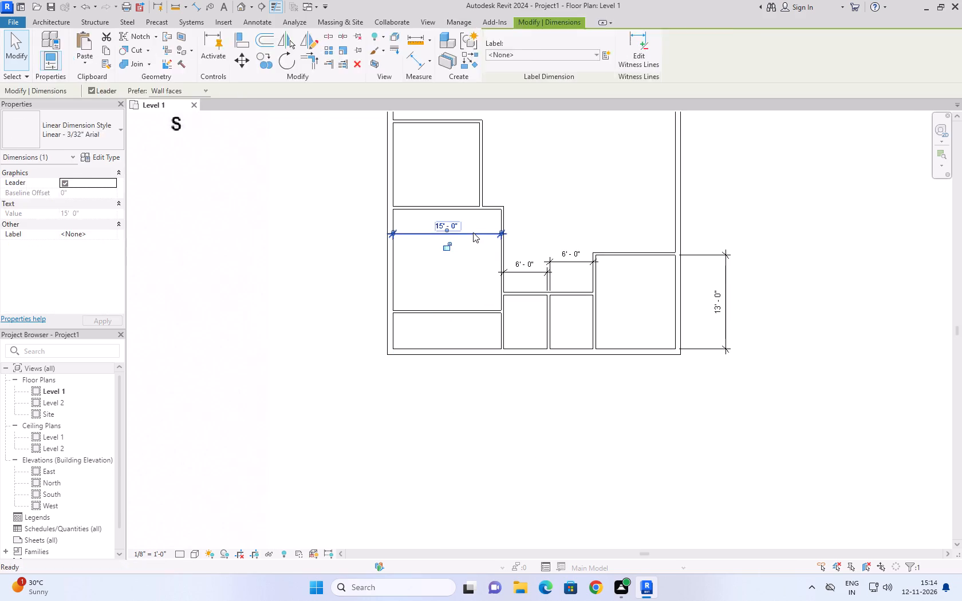
{"action": "key", "text": "Delete"}
{"action": "left_click", "coordinate": [546, 282]}
{"action": "key", "text": "Delete"}
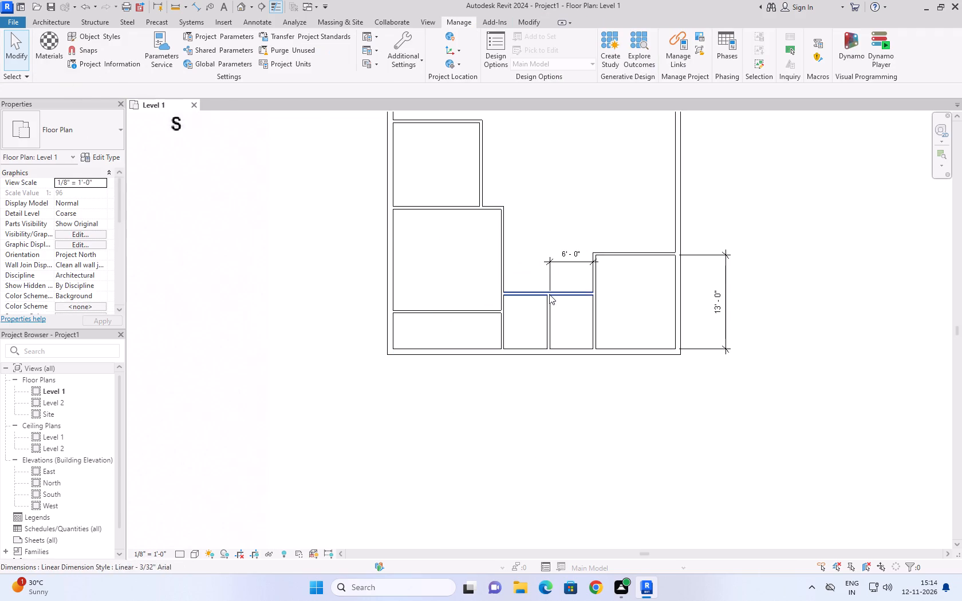
{"action": "left_click", "coordinate": [556, 259]}
{"action": "key", "text": "Delete"}
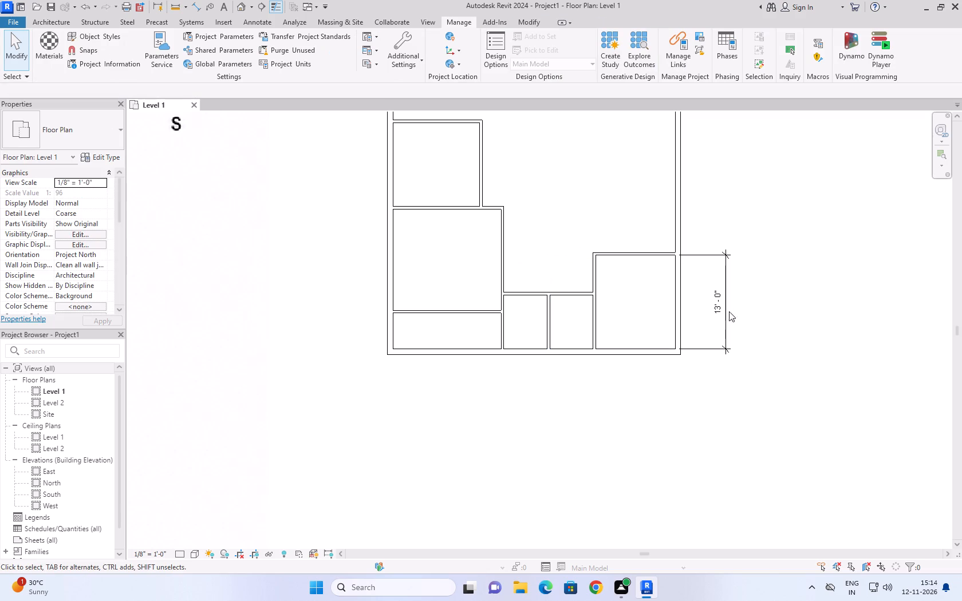
{"action": "left_click", "coordinate": [722, 296]}
{"action": "key", "text": "Delete"}
Compare the modelled wall layout on Level 1 with the room arrangement in the reference plan image.
{"action": "scroll", "coordinate": [746, 330], "scroll_direction": "down", "scroll_amount": 5}
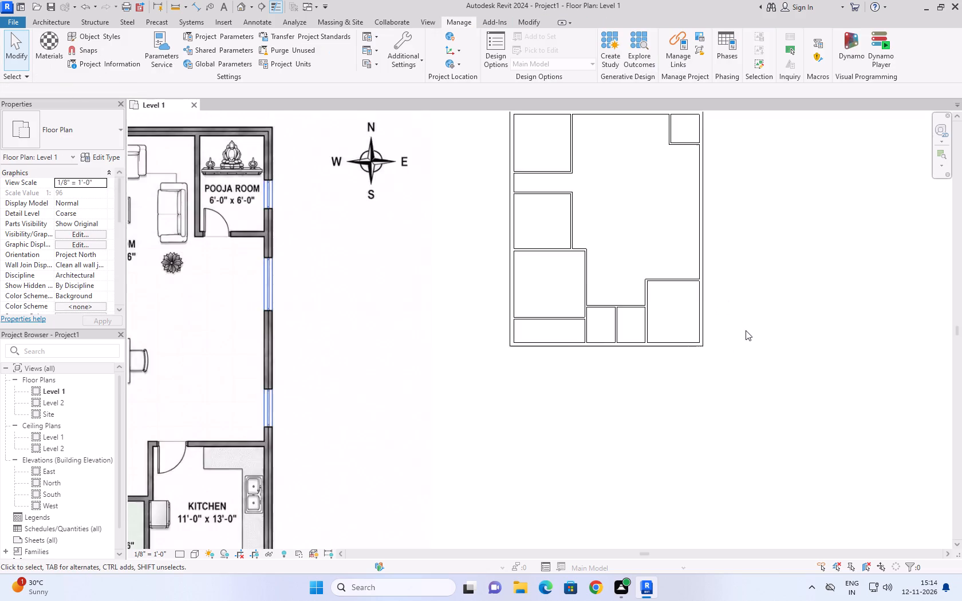
{"action": "scroll", "coordinate": [746, 330], "scroll_direction": "down", "scroll_amount": 2}
{"action": "scroll", "coordinate": [637, 413], "scroll_direction": "down", "scroll_amount": 4}
{"action": "scroll", "coordinate": [461, 472], "scroll_direction": "up", "scroll_amount": 4}
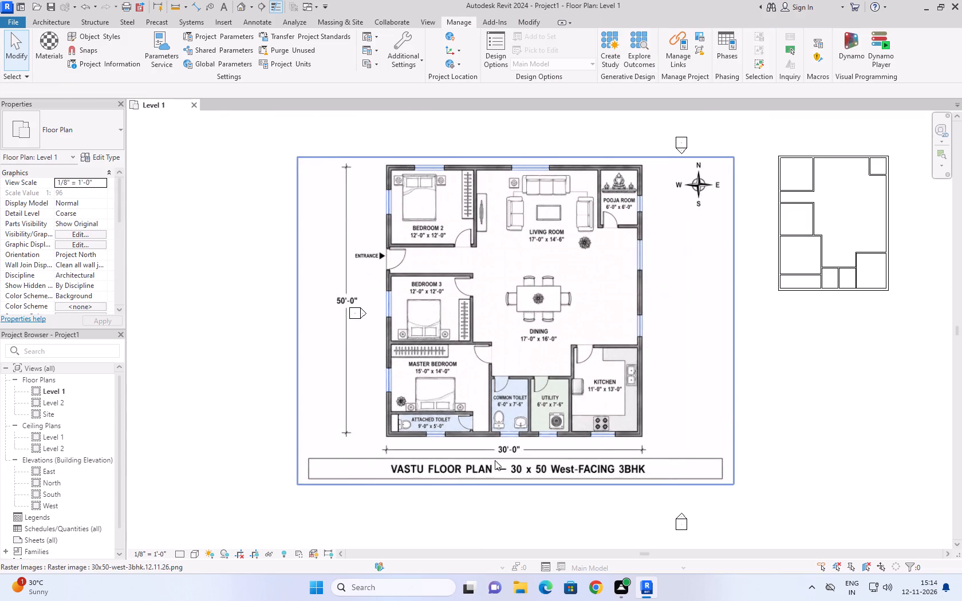
{"action": "middle_click_drag", "start_coordinate": [793, 382], "coordinate": [746, 406]}
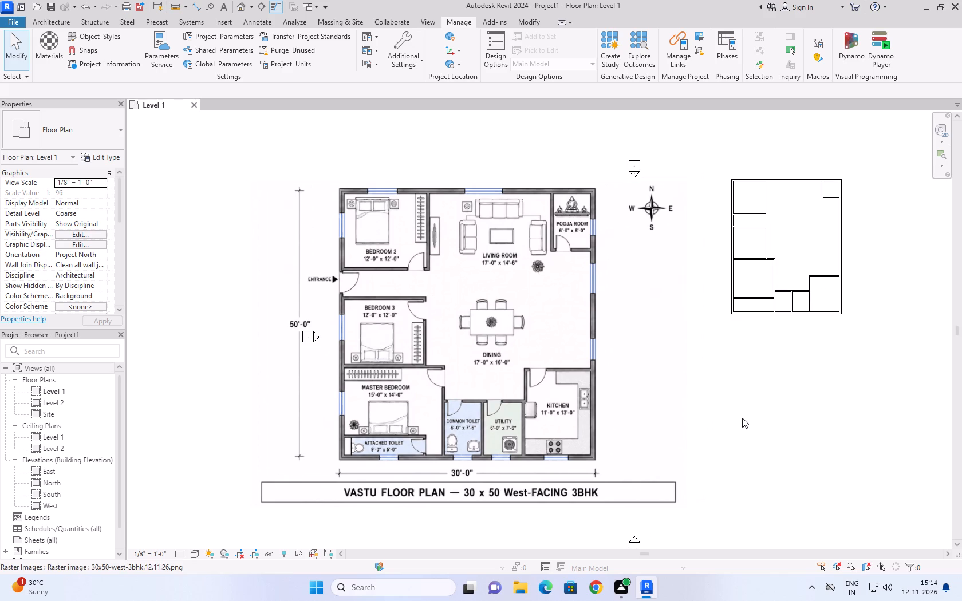
{"action": "scroll", "coordinate": [845, 305], "scroll_direction": "up", "scroll_amount": 5}
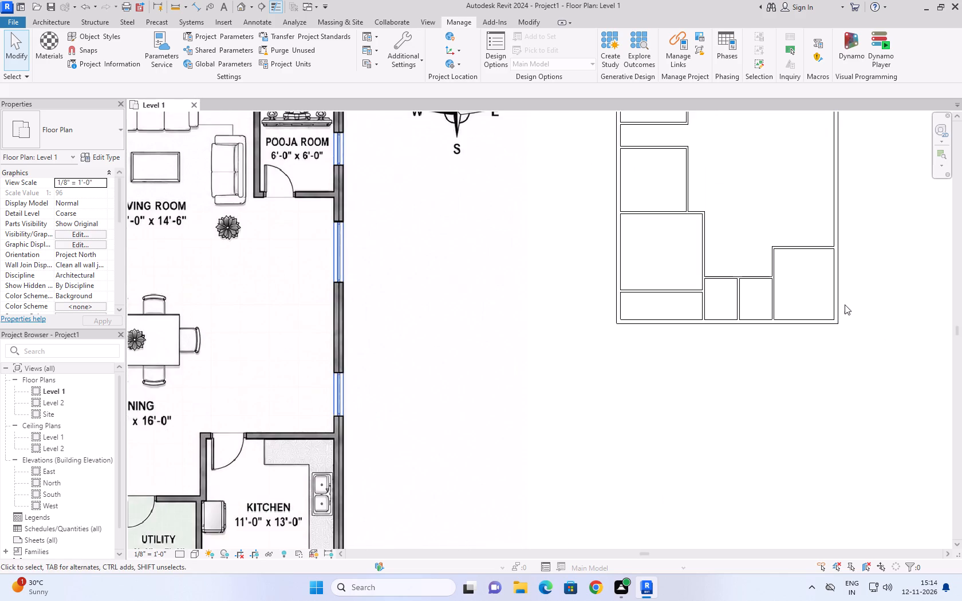
{"action": "scroll", "coordinate": [845, 305], "scroll_direction": "up", "scroll_amount": 1}
{"action": "scroll", "coordinate": [845, 305], "scroll_direction": "down", "scroll_amount": 6}
{"action": "scroll", "coordinate": [830, 370], "scroll_direction": "up", "scroll_amount": 4}
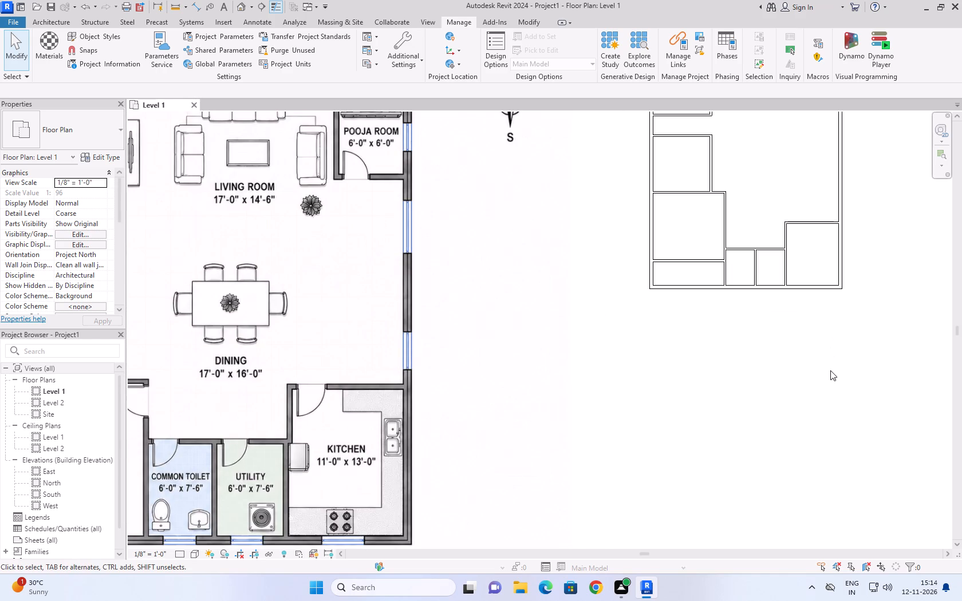
{"action": "scroll", "coordinate": [830, 357], "scroll_direction": "down", "scroll_amount": 3}
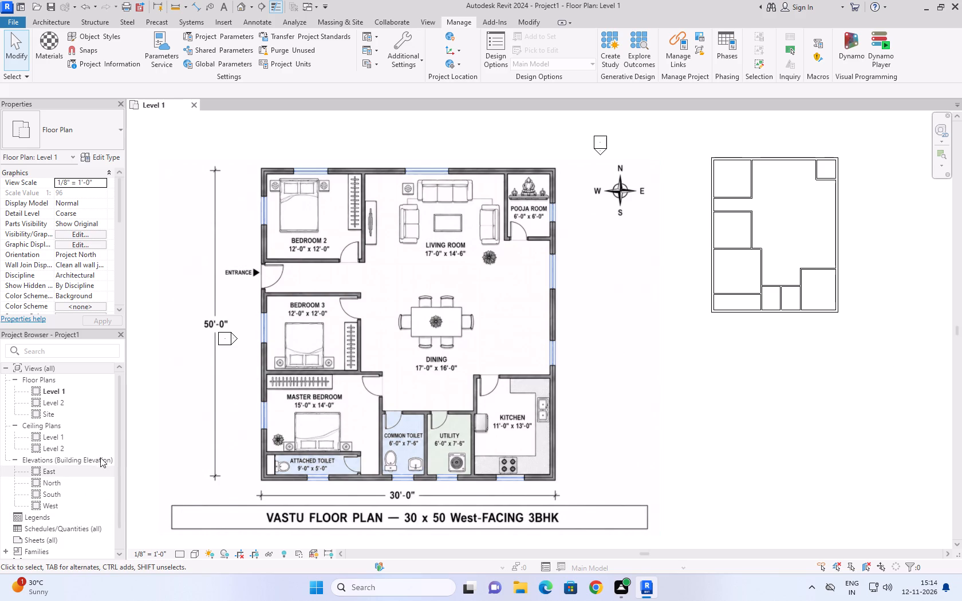
In the South elevation, set the 9" south exterior wall's top constraint to Up to level: Level 2.
{"action": "double_click", "coordinate": [56, 447]}
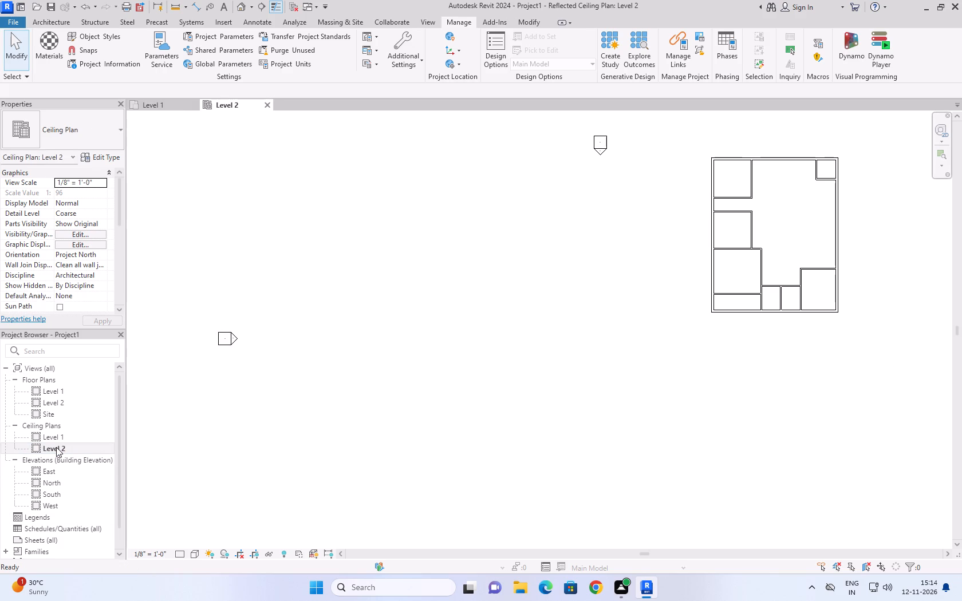
{"action": "double_click", "coordinate": [64, 490]}
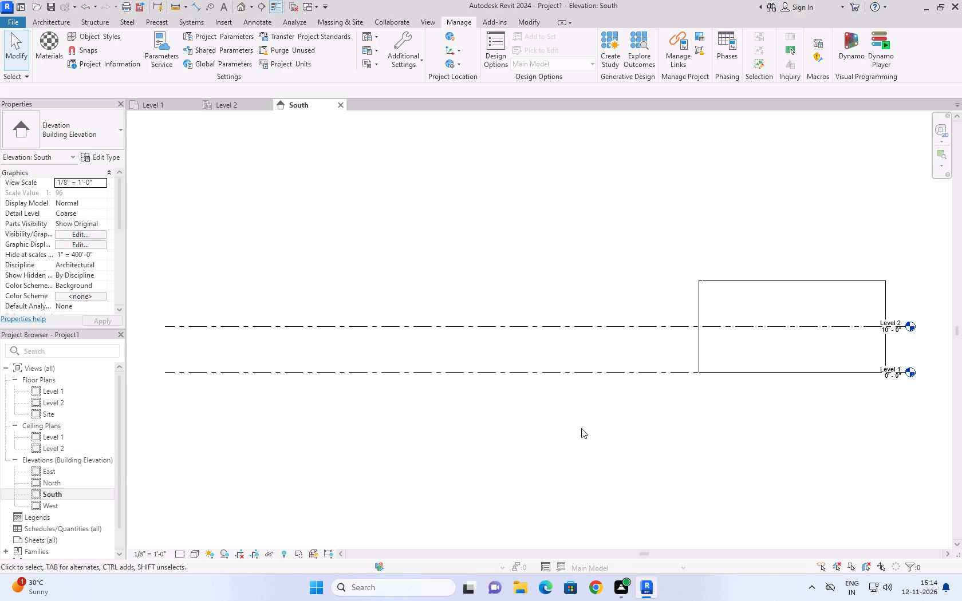
{"action": "middle_click_drag", "start_coordinate": [581, 428], "coordinate": [495, 464]}
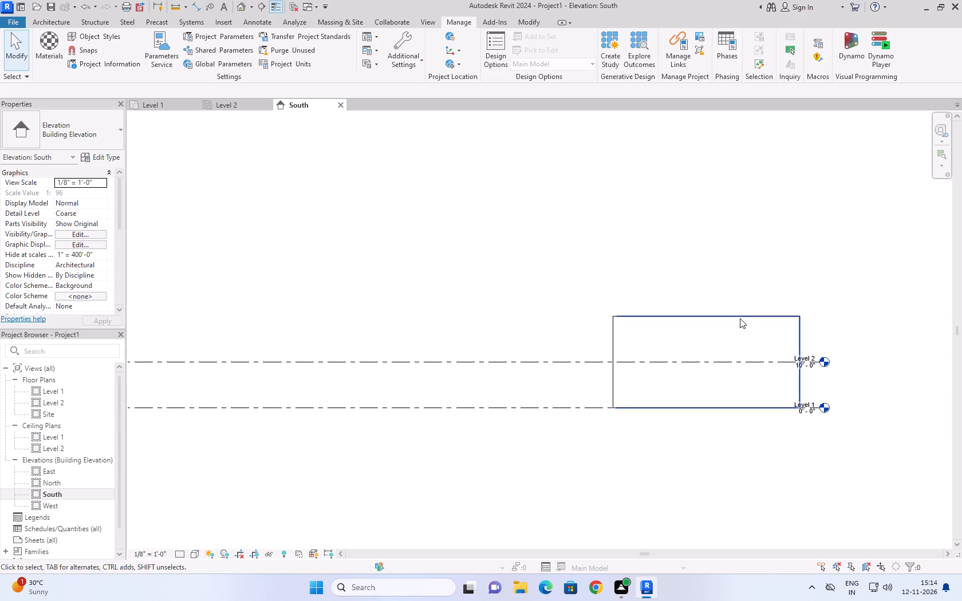
{"action": "left_click", "coordinate": [740, 318]}
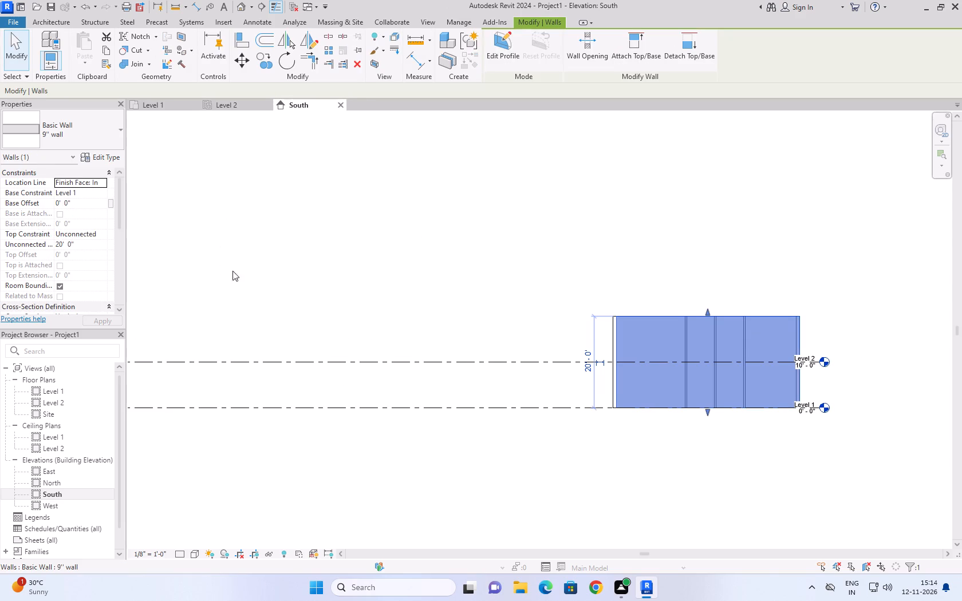
{"action": "left_click", "coordinate": [100, 232]}
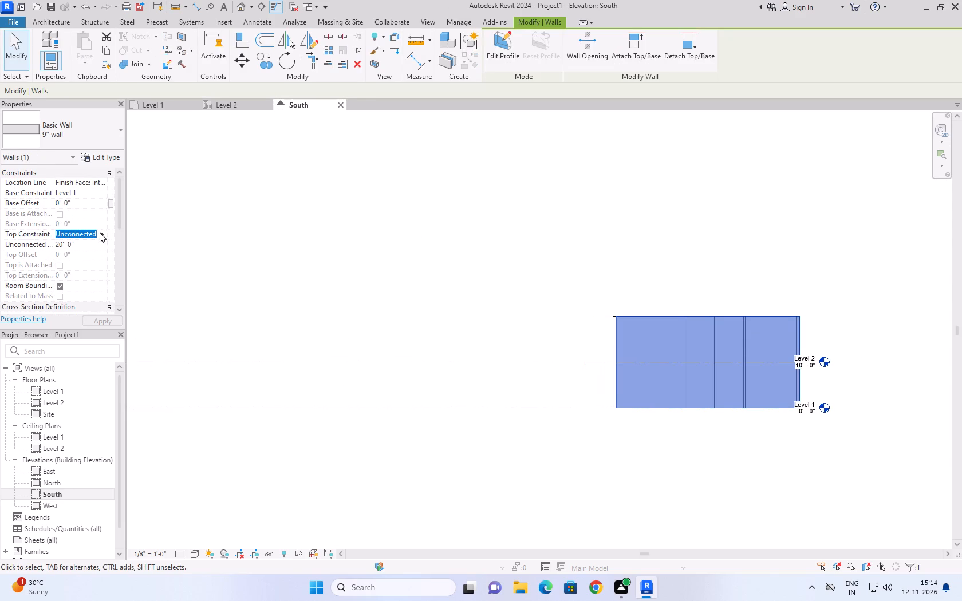
{"action": "left_click", "coordinate": [109, 259]}
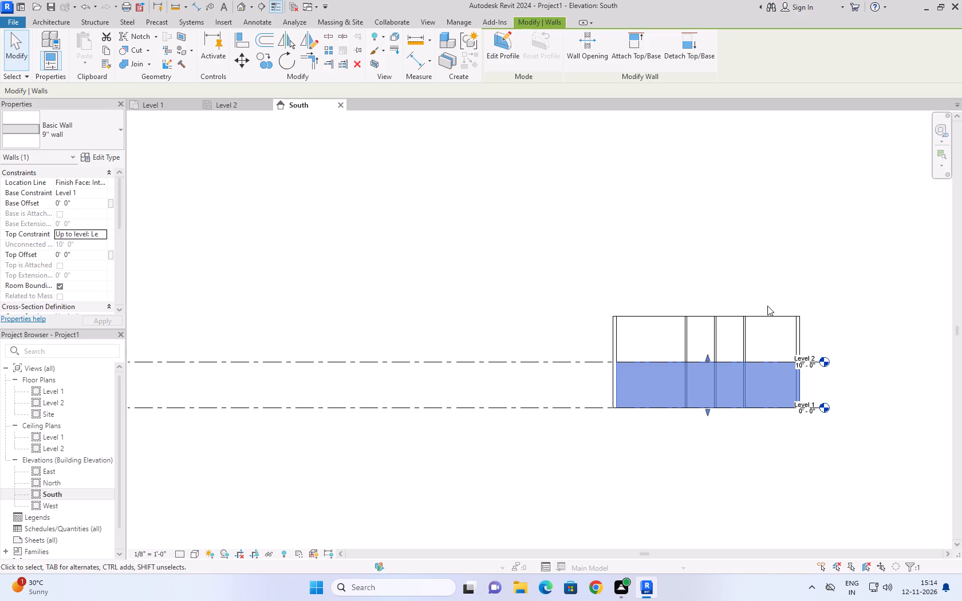
{"action": "left_click", "coordinate": [709, 468]}
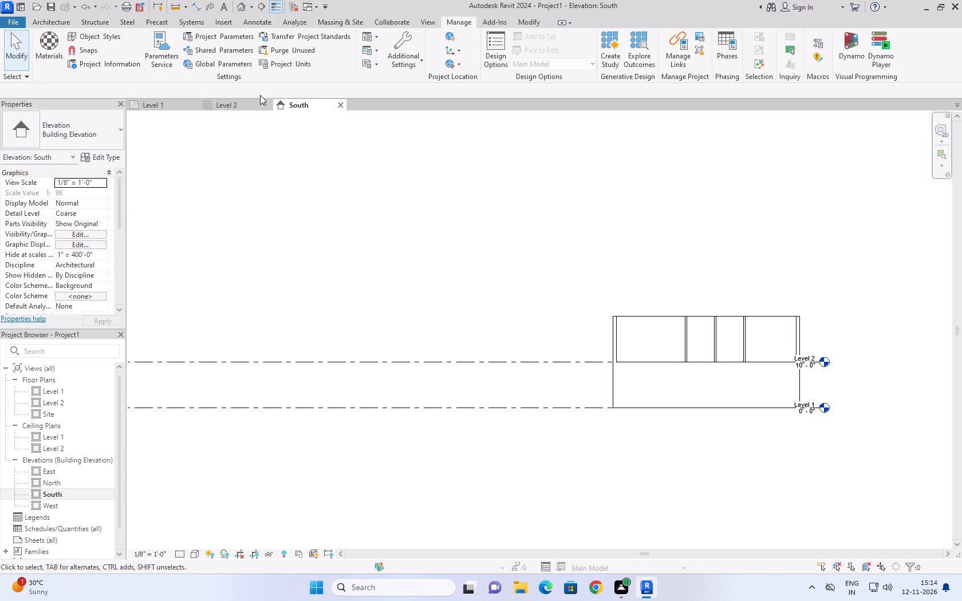
In the Level 2 ceiling plan, select all remaining walls and set their top constraint to Up to level: Level 2.
{"action": "left_click", "coordinate": [240, 105]}
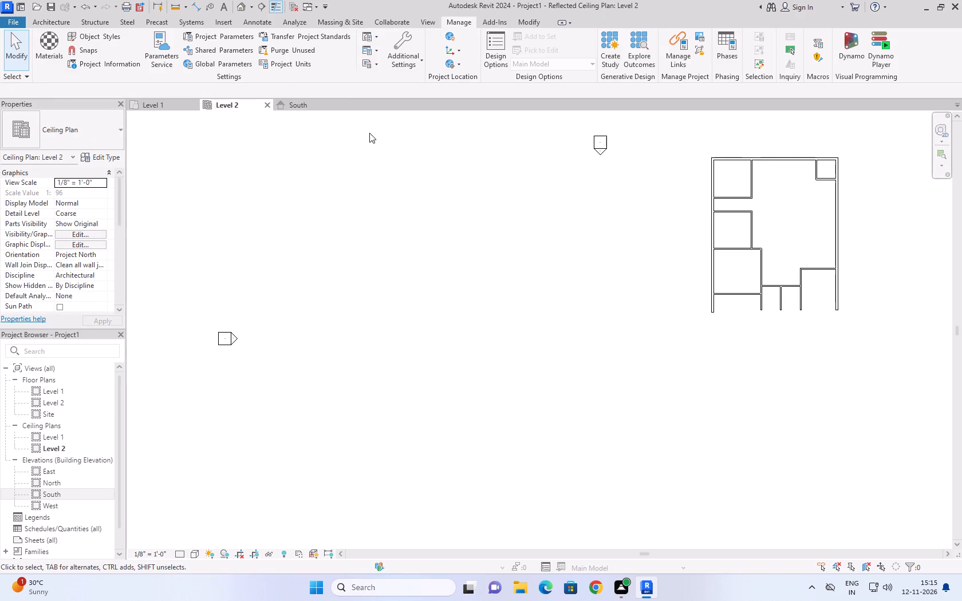
{"action": "left_click_drag", "start_coordinate": [691, 114], "coordinate": [759, 298]}
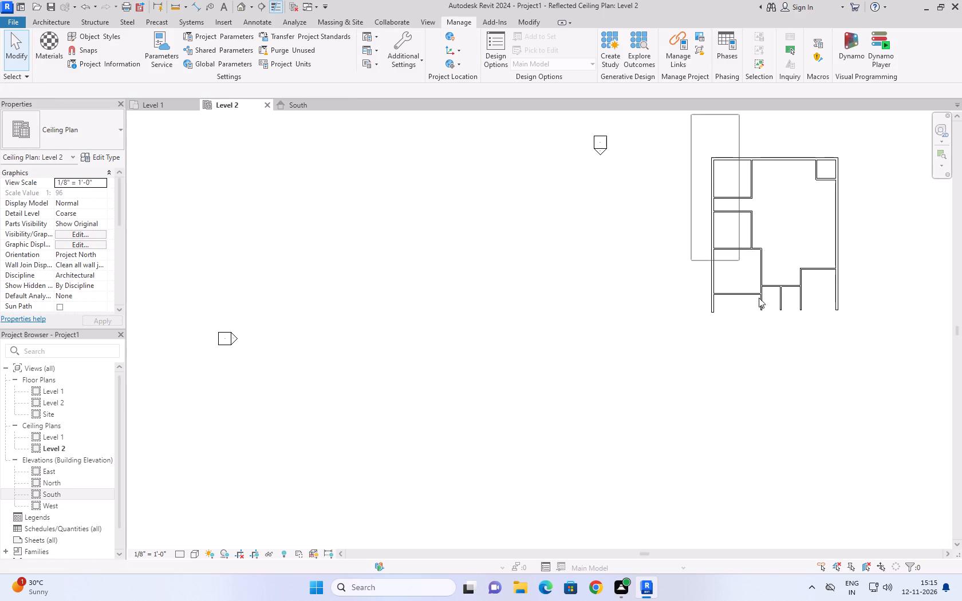
{"action": "left_click_drag", "start_coordinate": [759, 298], "coordinate": [878, 403]}
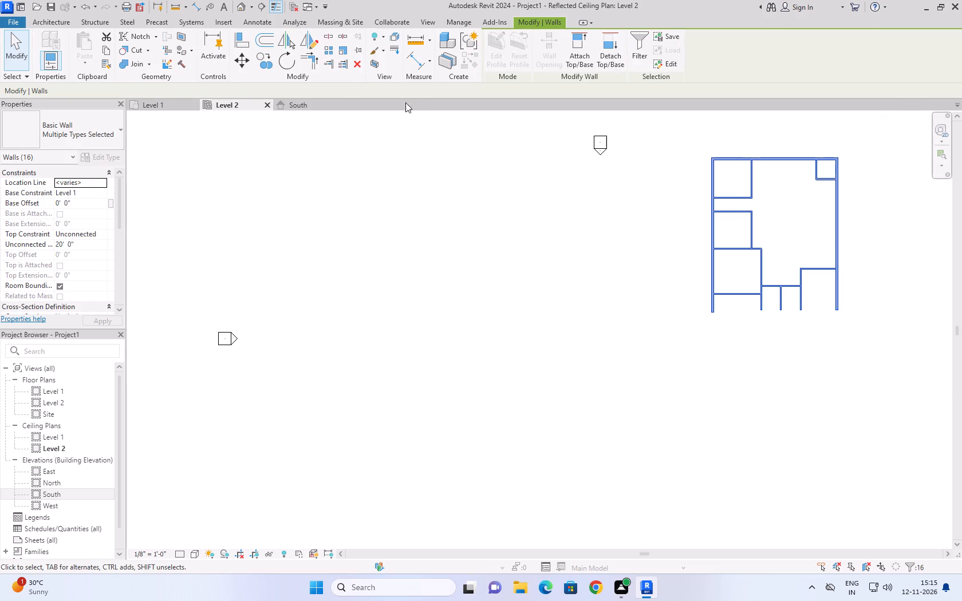
{"action": "left_click", "coordinate": [103, 234]}
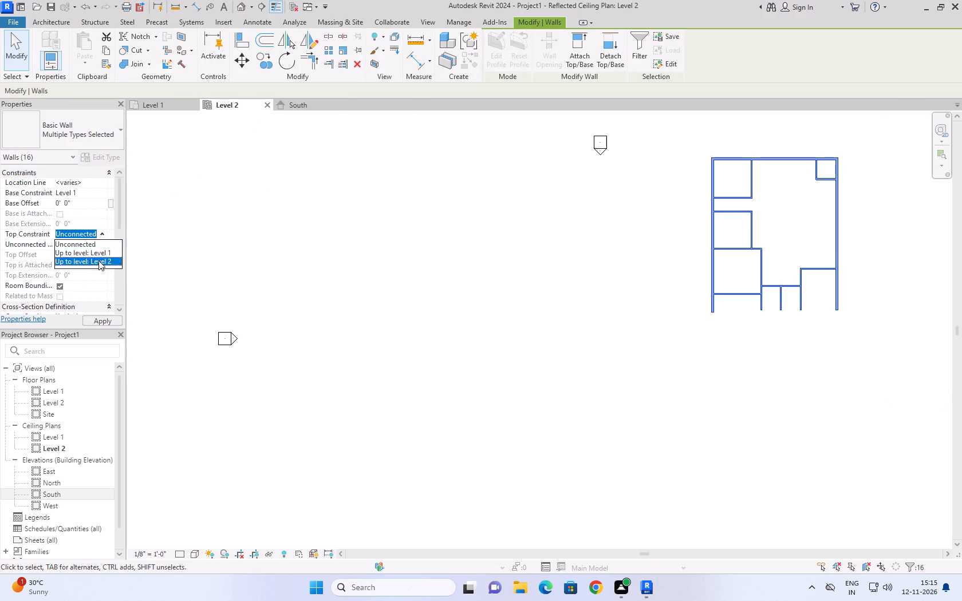
{"action": "left_click", "coordinate": [98, 260]}
{"action": "left_click", "coordinate": [488, 258]}
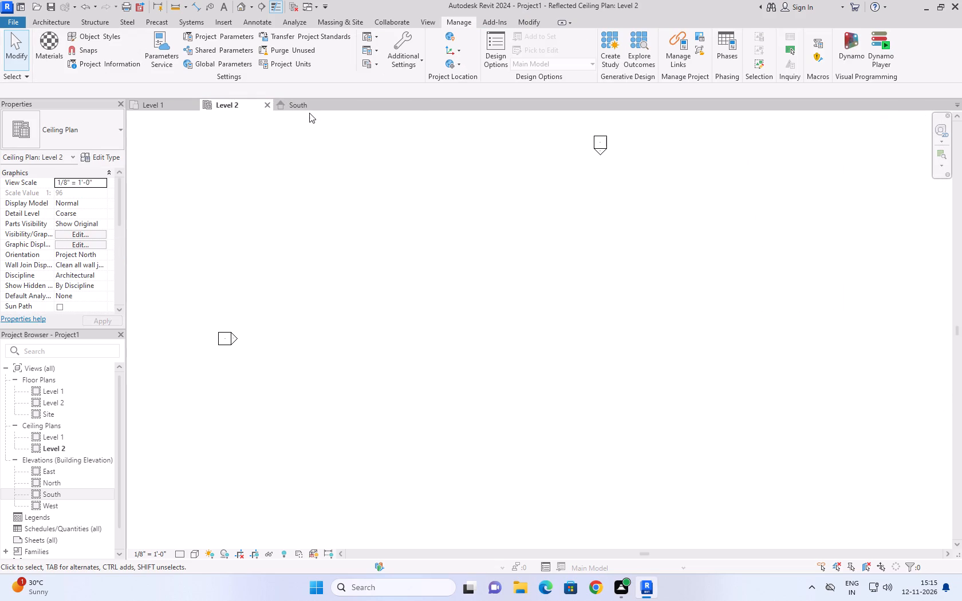
Examine the wall heights against Level 1 and Level 2 in the South elevation.
{"action": "left_click", "coordinate": [309, 101]}
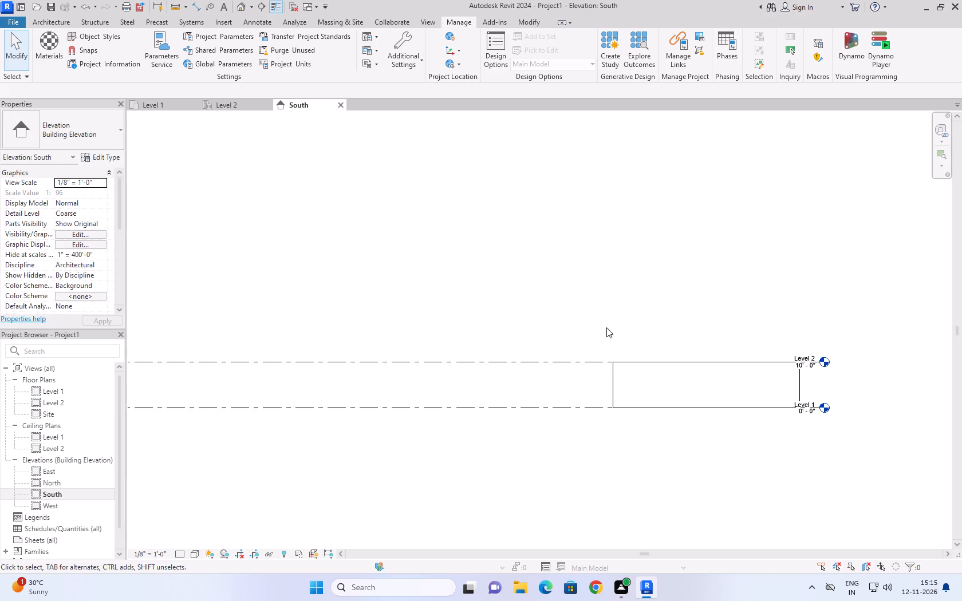
{"action": "scroll", "coordinate": [812, 429], "scroll_direction": "up", "scroll_amount": 7}
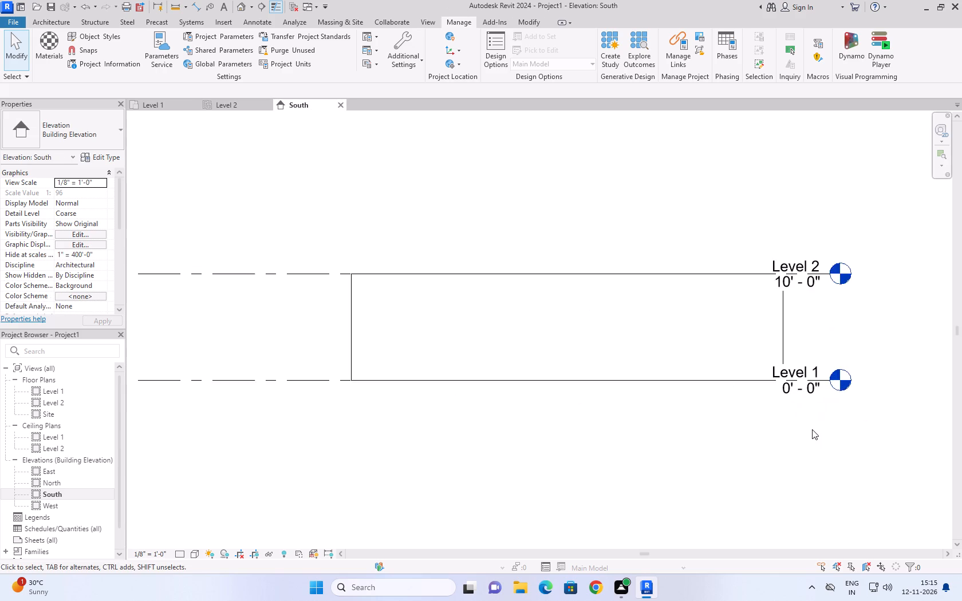
{"action": "scroll", "coordinate": [812, 429], "scroll_direction": "up", "scroll_amount": 3}
{"action": "scroll", "coordinate": [717, 423], "scroll_direction": "up", "scroll_amount": 1}
{"action": "scroll", "coordinate": [717, 423], "scroll_direction": "down", "scroll_amount": 9}
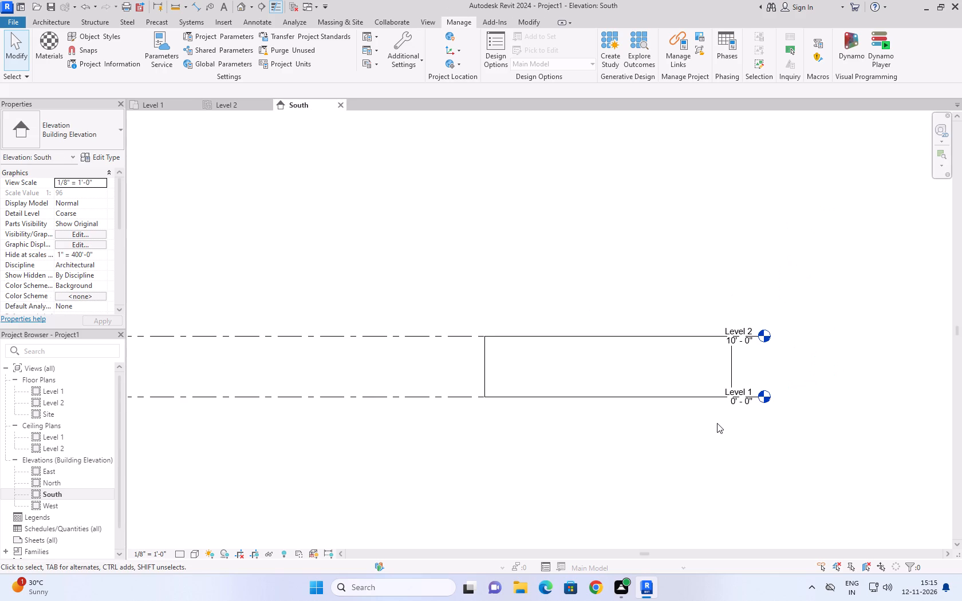
{"action": "scroll", "coordinate": [717, 423], "scroll_direction": "down", "scroll_amount": 7}
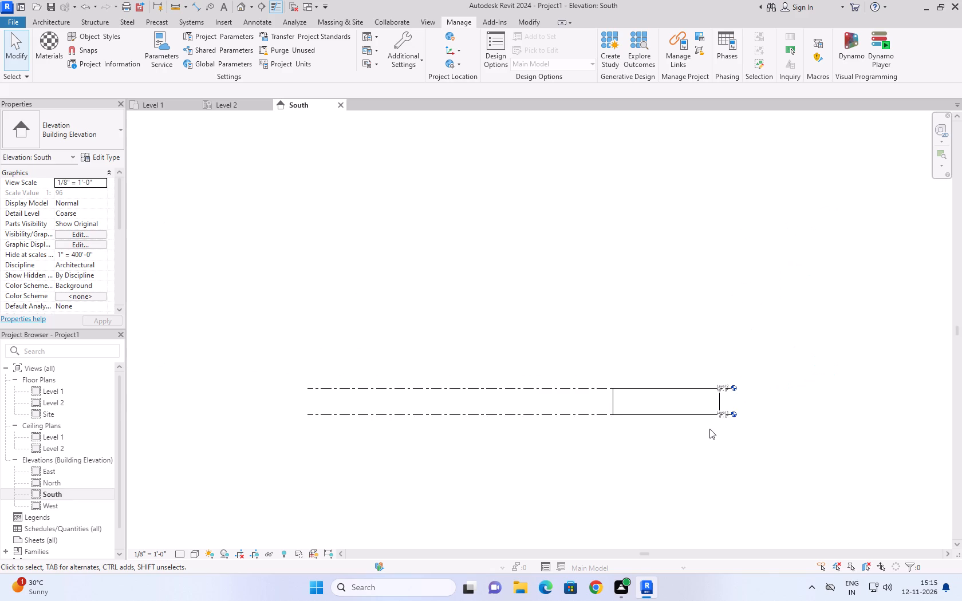
{"action": "scroll", "coordinate": [709, 429], "scroll_direction": "down", "scroll_amount": 3}
{"action": "scroll", "coordinate": [709, 429], "scroll_direction": "up", "scroll_amount": 8}
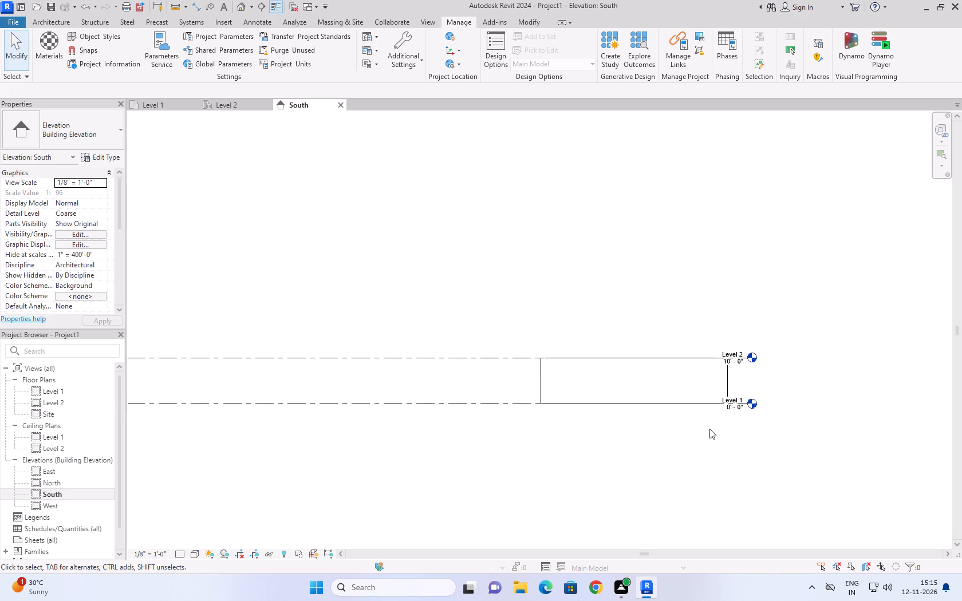
{"action": "scroll", "coordinate": [709, 429], "scroll_direction": "up", "scroll_amount": 7}
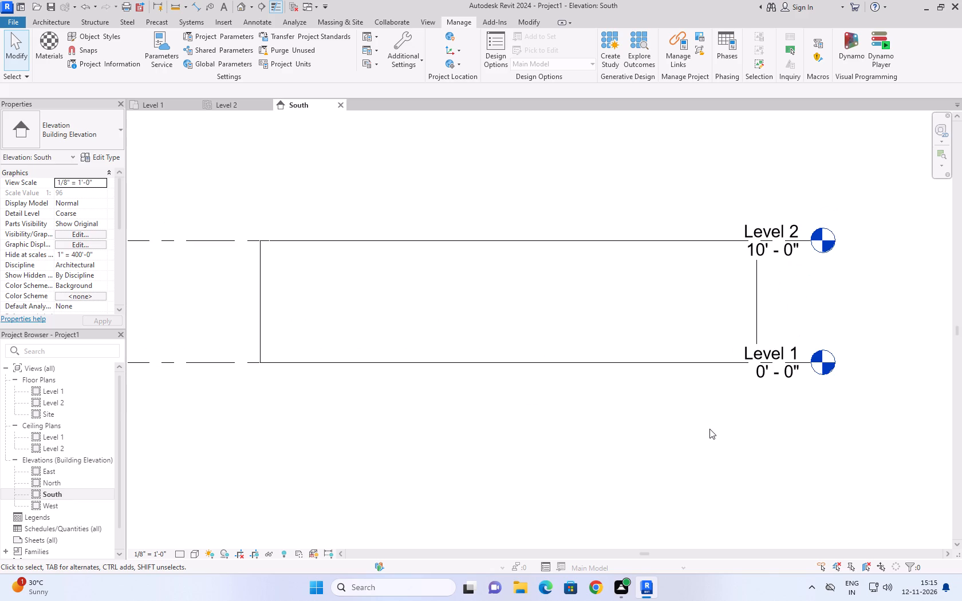
{"action": "left_click", "coordinate": [759, 429]}
{"action": "scroll", "coordinate": [797, 417], "scroll_direction": "down", "scroll_amount": 2}
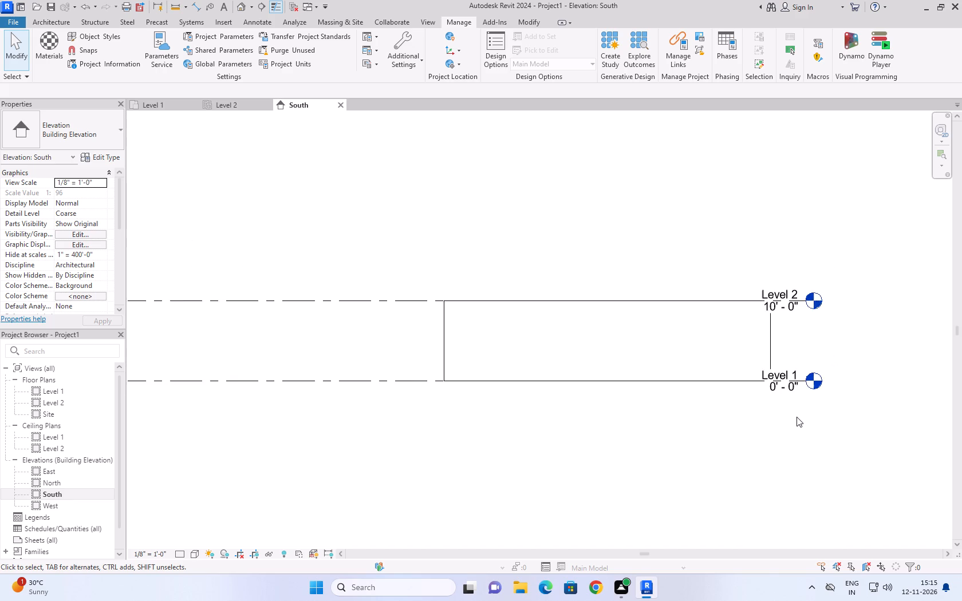
{"action": "scroll", "coordinate": [797, 417], "scroll_direction": "down", "scroll_amount": 10}
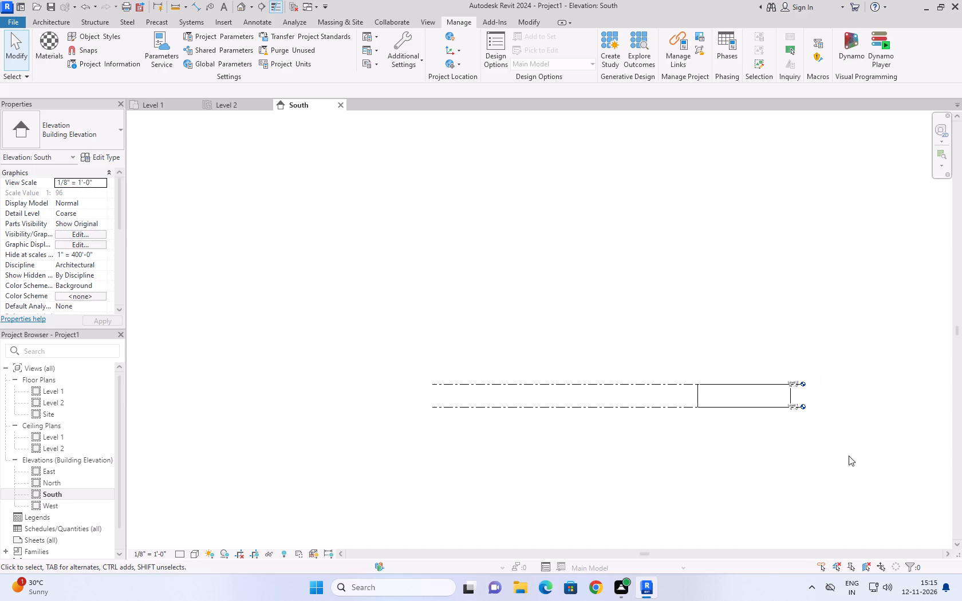
{"action": "scroll", "coordinate": [852, 453], "scroll_direction": "up", "scroll_amount": 7}
{"action": "middle_click_drag", "start_coordinate": [682, 388], "coordinate": [701, 459]}
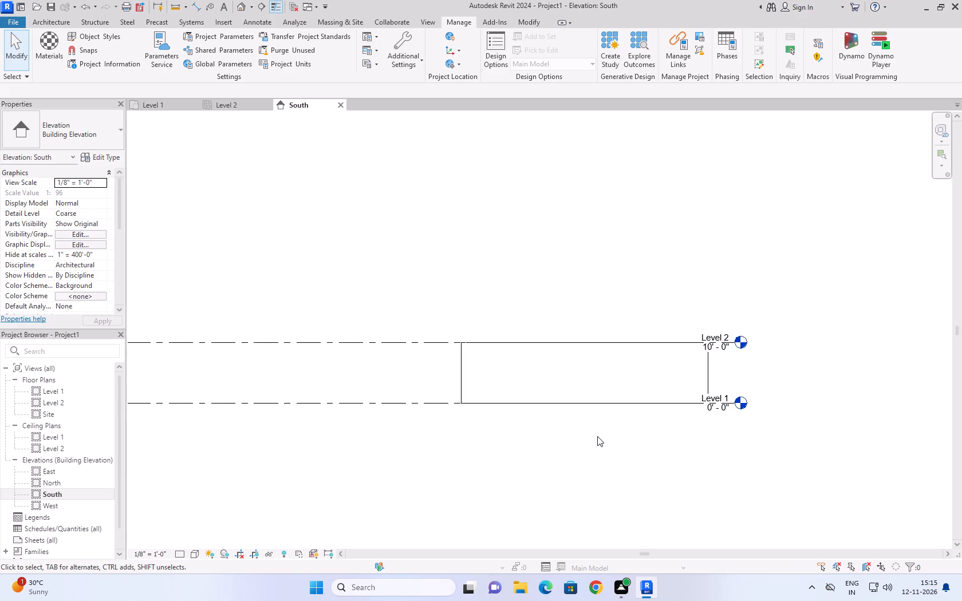
Begin saving the project to the Desktop and set the maximum backups to 1 in the file save options.
{"action": "type", "text": "ll"}
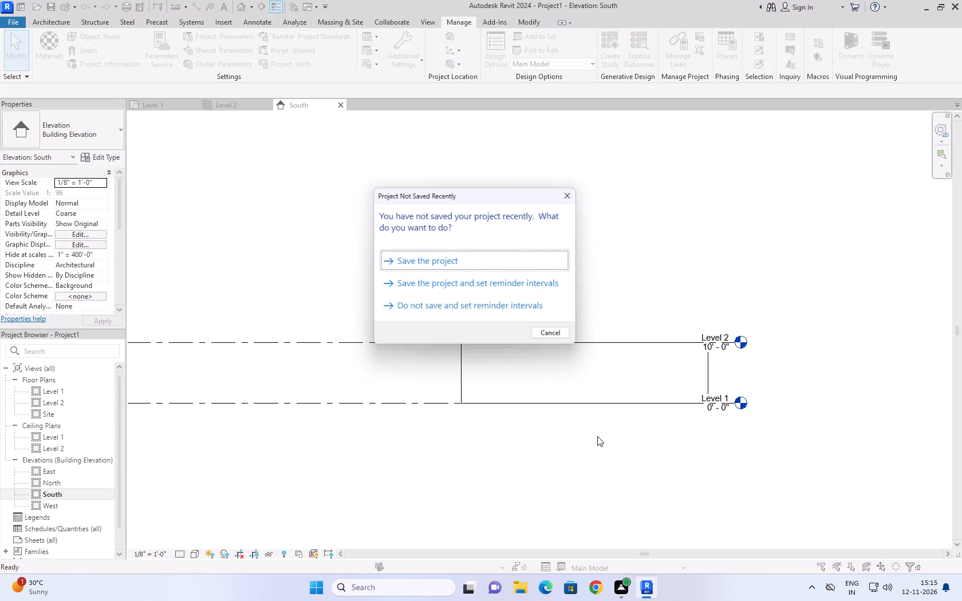
{"action": "left_click", "coordinate": [467, 261]}
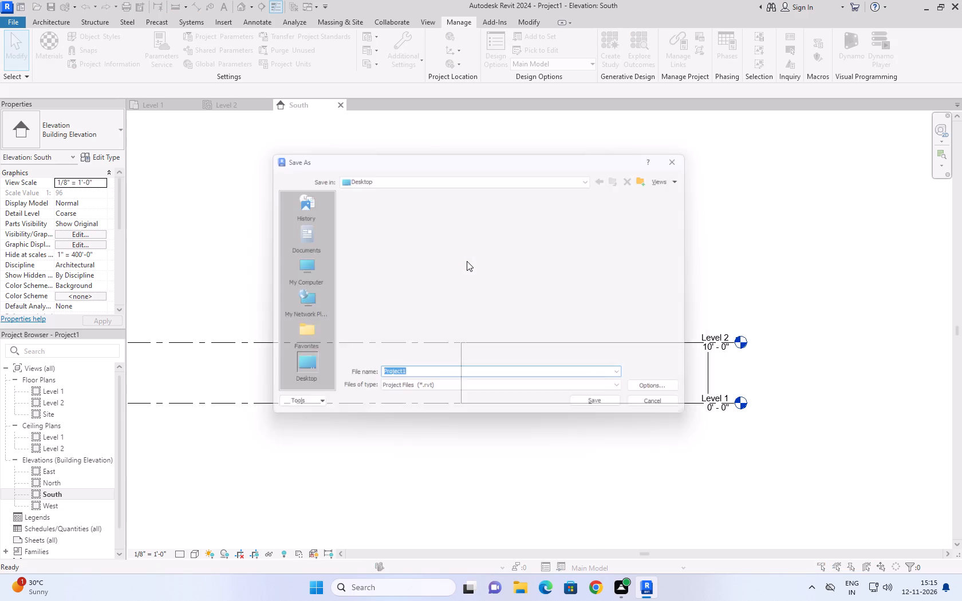
{"action": "double_click", "coordinate": [302, 377]}
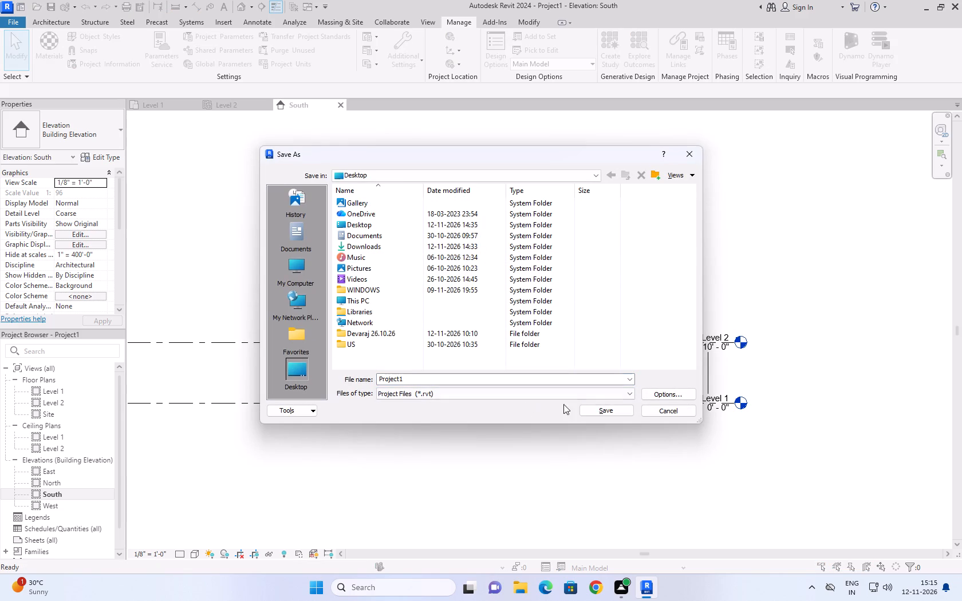
{"action": "left_click", "coordinate": [675, 396]}
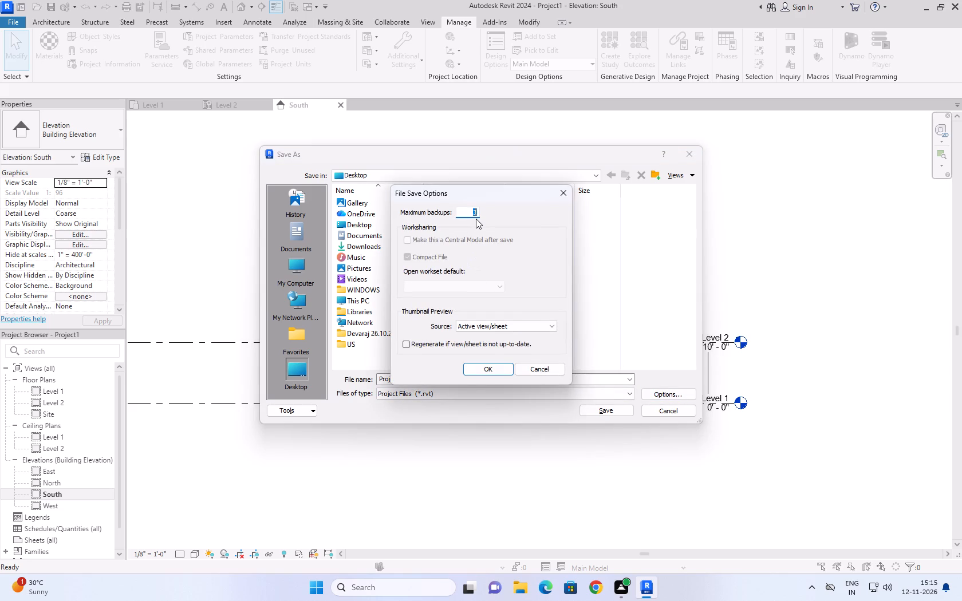
{"action": "key", "text": "1"}
{"action": "left_click", "coordinate": [491, 364]}
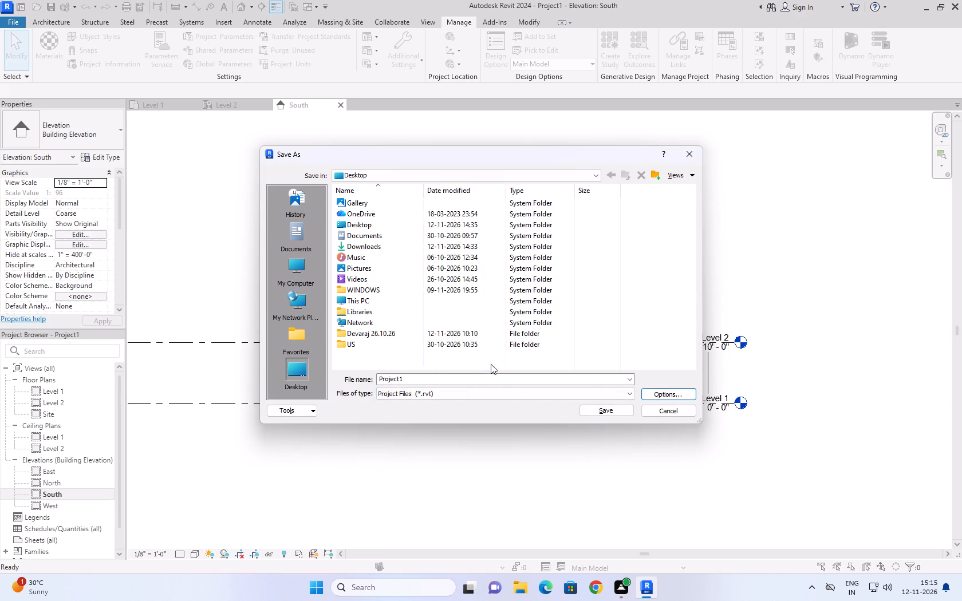
Name the project file "3bhk modeling12.11.26" and save it on the Desktop as an RVT project.
{"action": "left_click", "coordinate": [467, 378]}
{"action": "left_click", "coordinate": [467, 378]}
{"action": "left_click", "coordinate": [467, 378]}
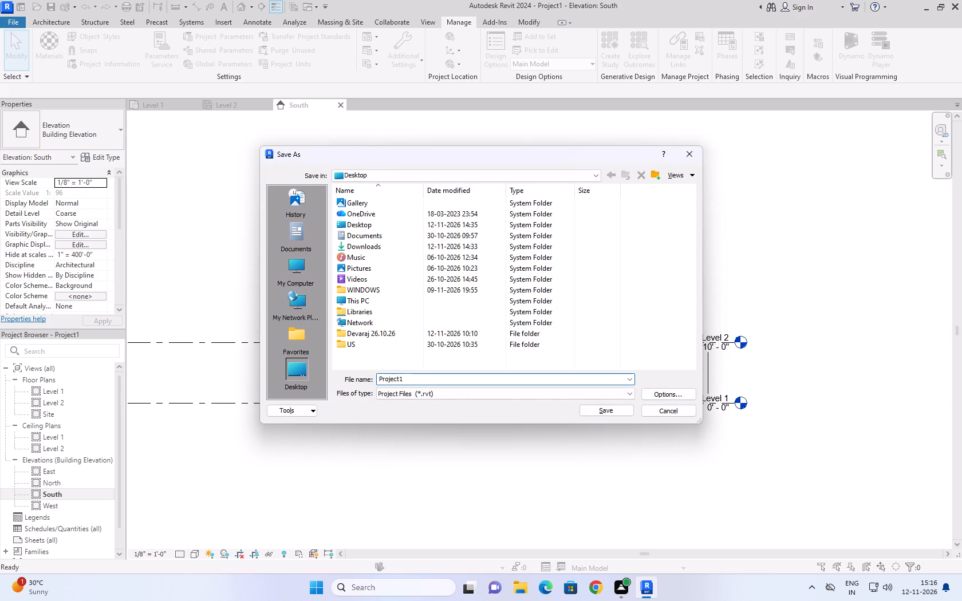
{"action": "key", "text": "BackSpace"}
{"action": "key", "text": "BackSpace"}
{"action": "key", "text": "BackSpace"}
{"action": "key", "text": "BackSpace"}
{"action": "key", "text": "BackSpace"}
{"action": "key", "text": "BackSpace"}
{"action": "key", "text": "BackSpace"}
{"action": "key", "text": "BackSpace"}
{"action": "key", "text": "BackSpace"}
{"action": "key", "text": "BackSpace"}
{"action": "key", "text": "BackSpace"}
{"action": "key", "text": "BackSpace"}
{"action": "key", "text": "BackSpace"}
{"action": "key", "text": "BackSpace"}
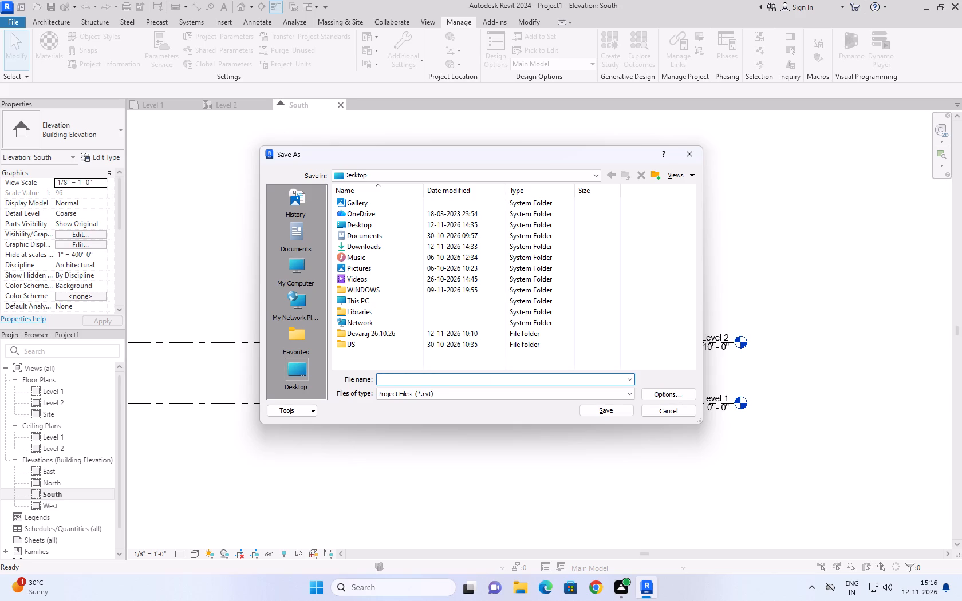
{"action": "type", "text": "3bhk"}
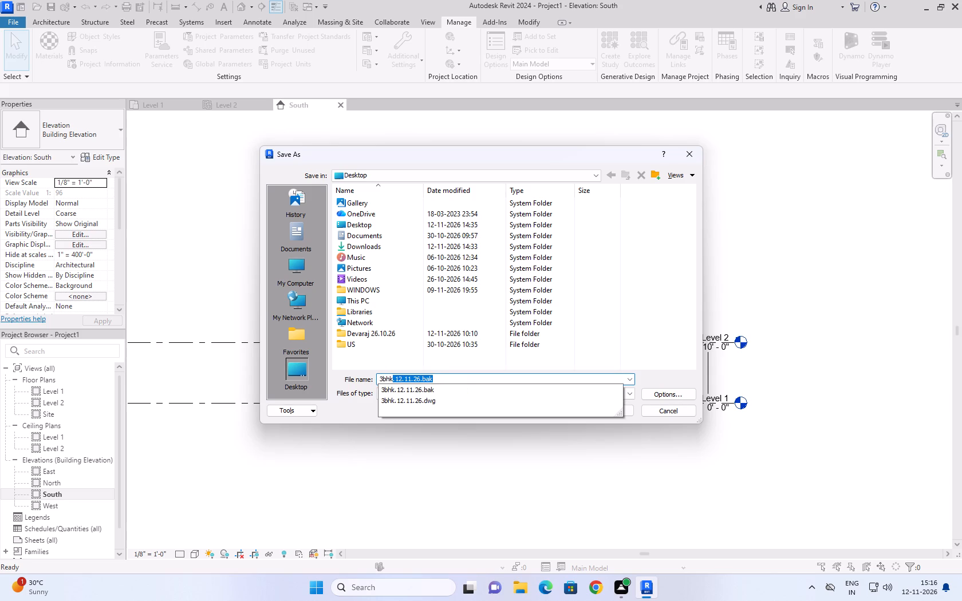
{"action": "key", "text": "space"}
{"action": "type", "text": "mod"}
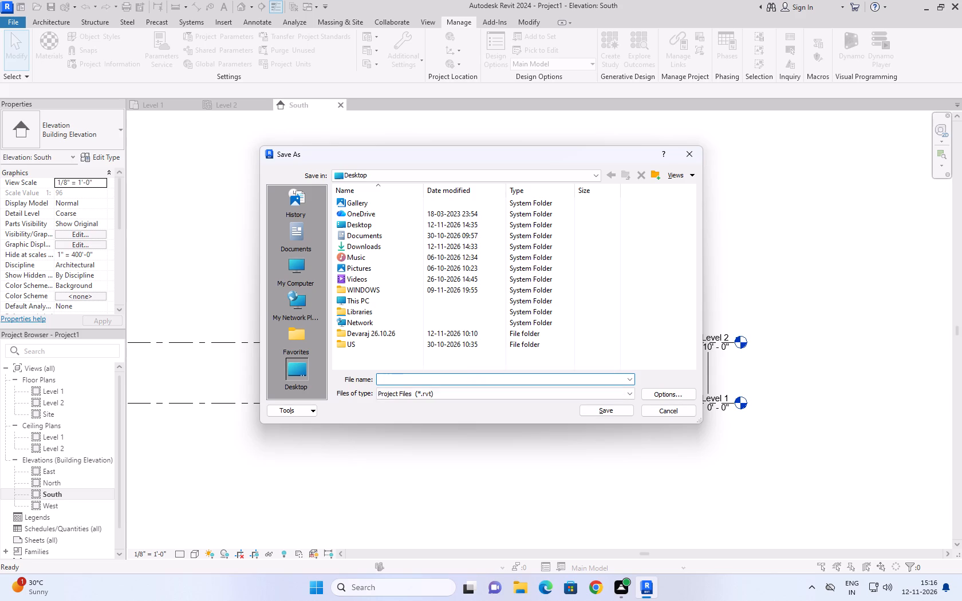
{"action": "type", "text": "eling"}
{"action": "type", "text": "12.11.26"}
{"action": "left_click", "coordinate": [622, 411]}
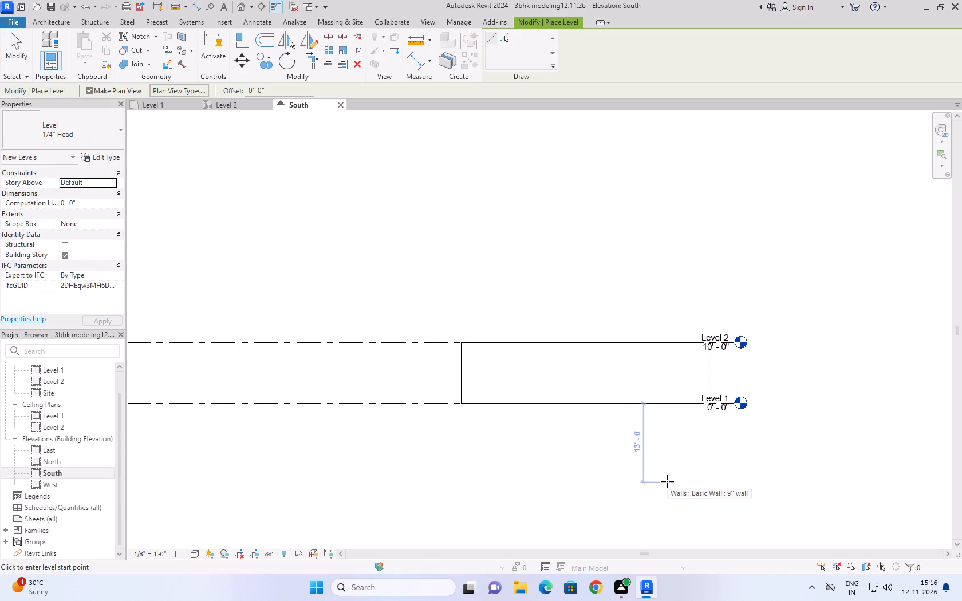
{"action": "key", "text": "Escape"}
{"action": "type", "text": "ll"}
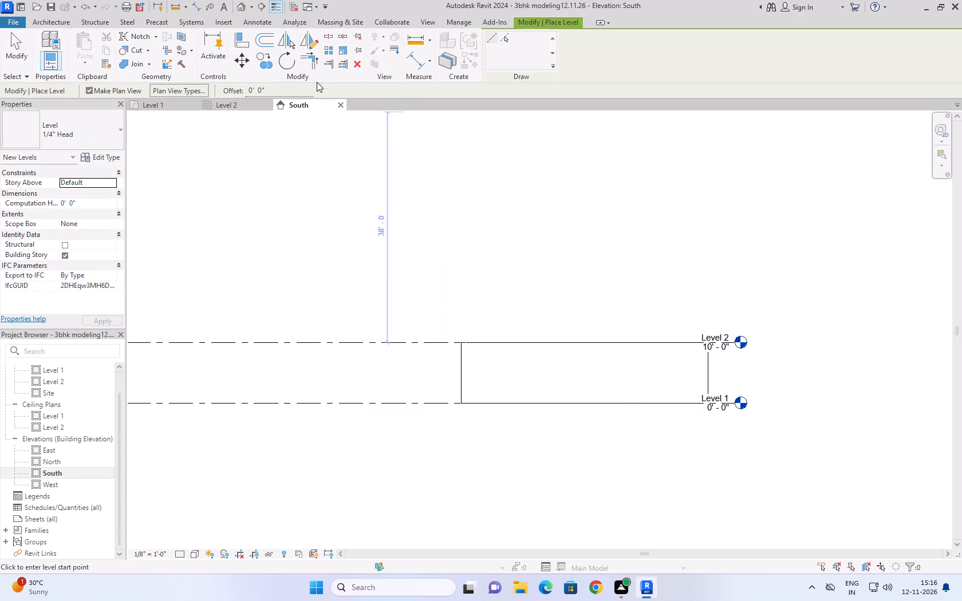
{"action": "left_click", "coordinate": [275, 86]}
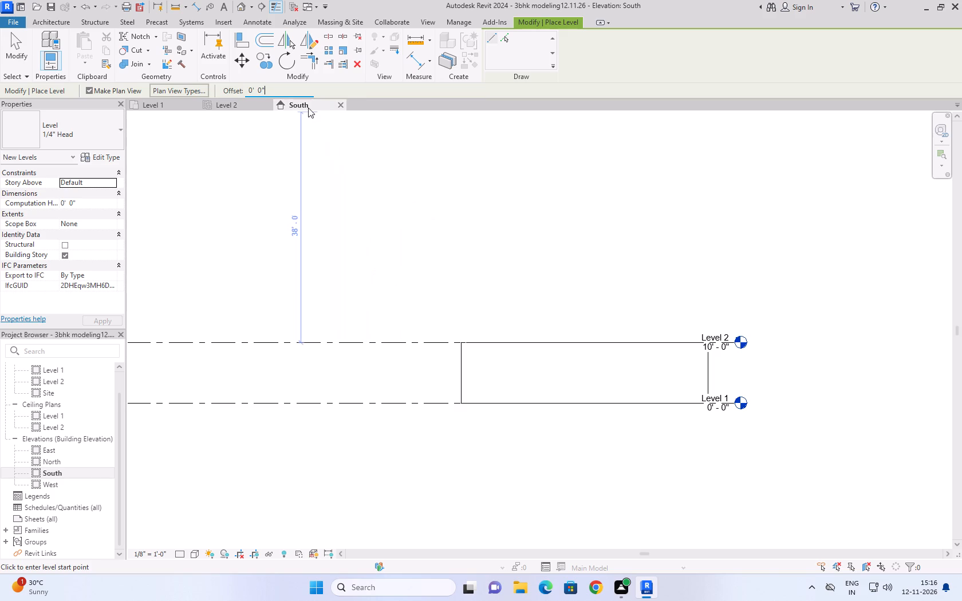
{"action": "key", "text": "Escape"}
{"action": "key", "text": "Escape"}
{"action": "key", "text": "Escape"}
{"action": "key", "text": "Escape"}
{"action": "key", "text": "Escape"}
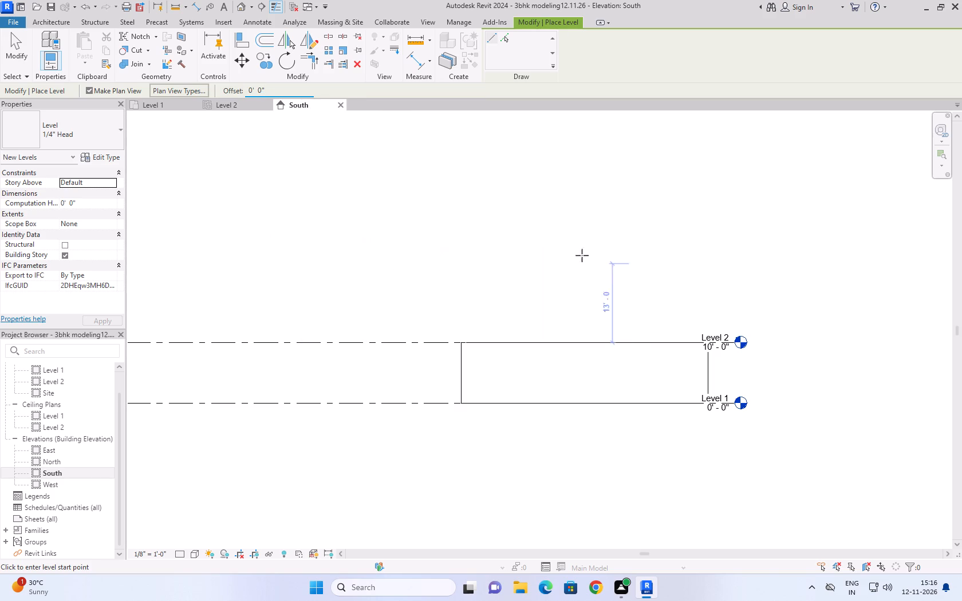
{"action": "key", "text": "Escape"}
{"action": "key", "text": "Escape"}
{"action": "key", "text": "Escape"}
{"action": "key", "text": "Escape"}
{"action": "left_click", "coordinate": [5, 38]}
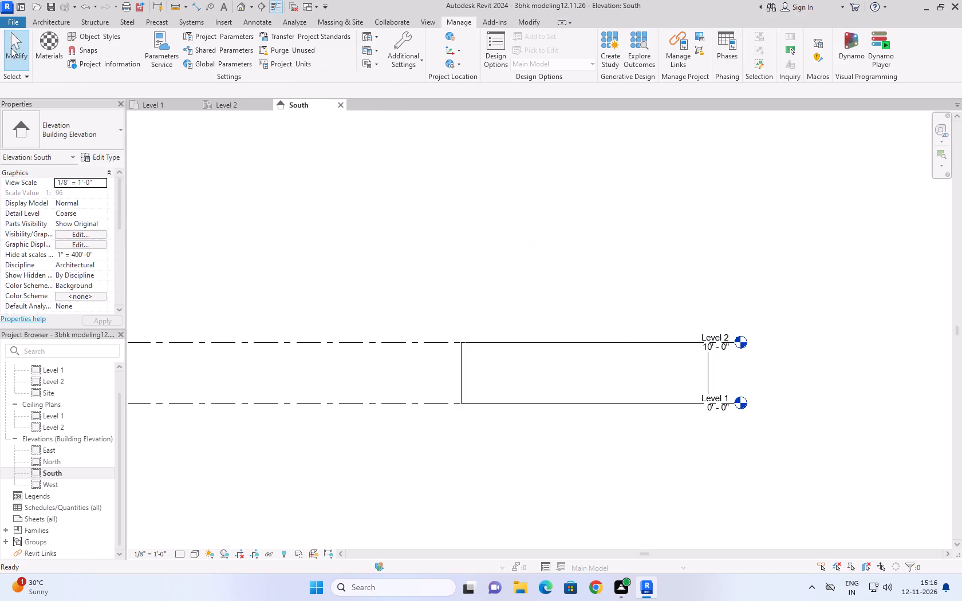
Set the elevation of Level 2 to 10'6" in the South elevation.
{"action": "left_click", "coordinate": [715, 353]}
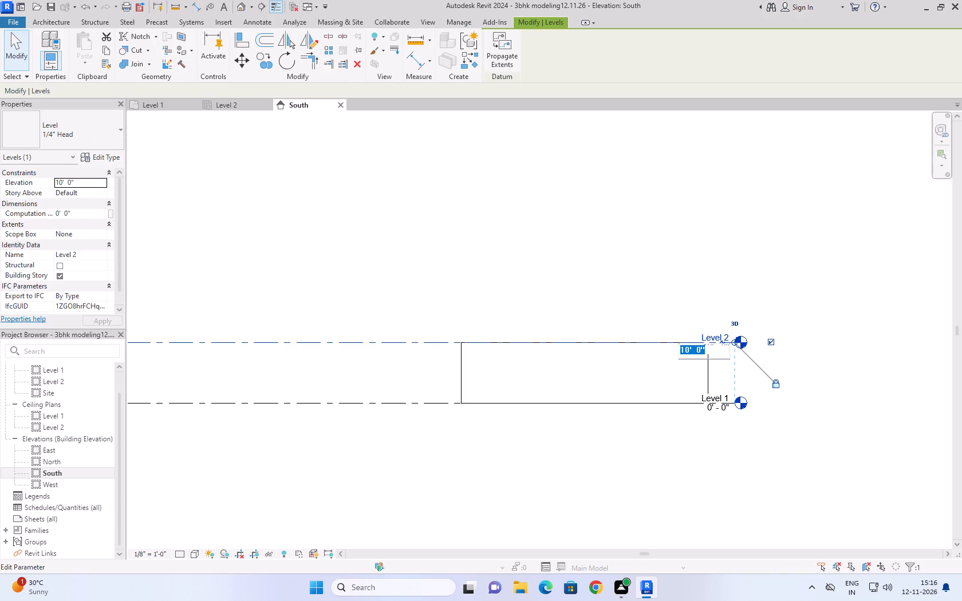
{"action": "left_click", "coordinate": [715, 353]}
{"action": "type", "text": "10'6"}
{"action": "left_click", "coordinate": [772, 247]}
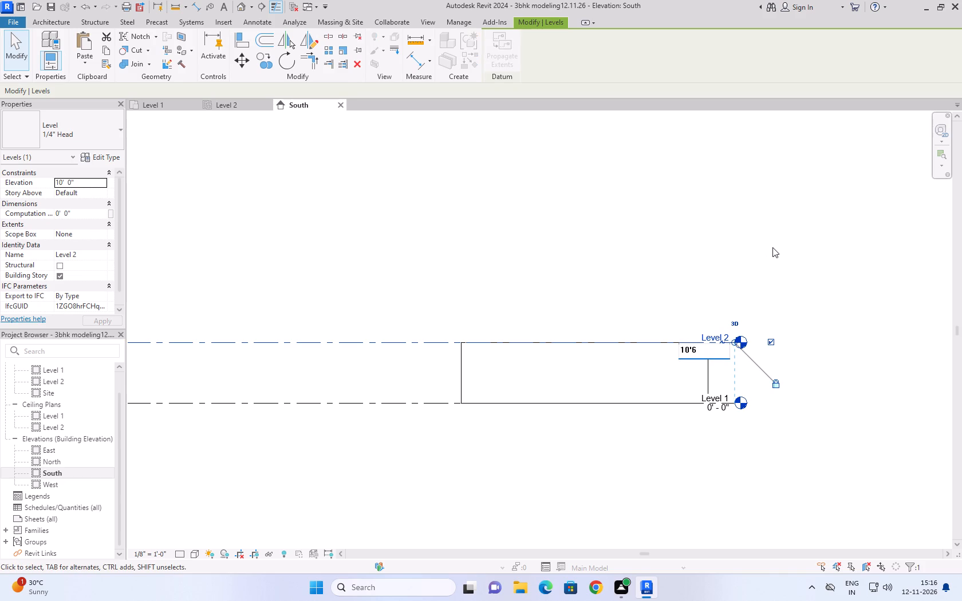
{"action": "left_click", "coordinate": [672, 453]}
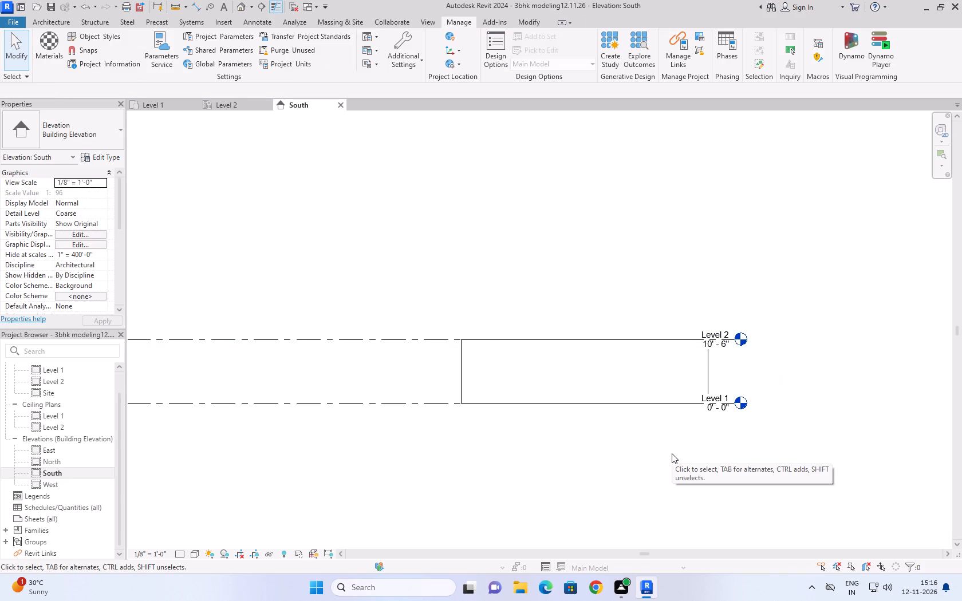
Inspect the height and constraints of the 9" south exterior wall against Level 2 in the South elevation.
{"action": "left_click", "coordinate": [13, 44]}
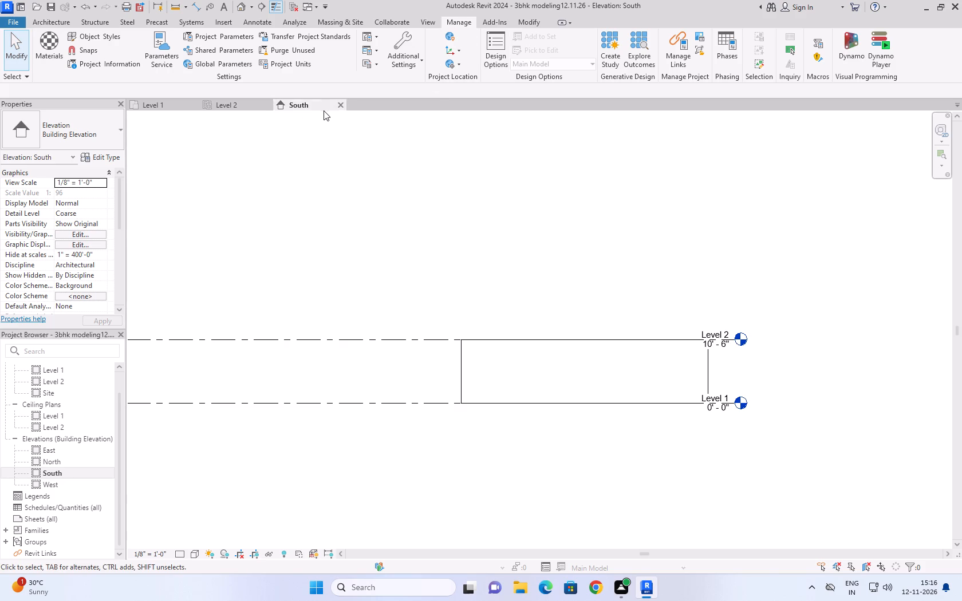
{"action": "left_click", "coordinate": [408, 52]}
{"action": "left_click", "coordinate": [408, 52]}
{"action": "left_click", "coordinate": [462, 380]}
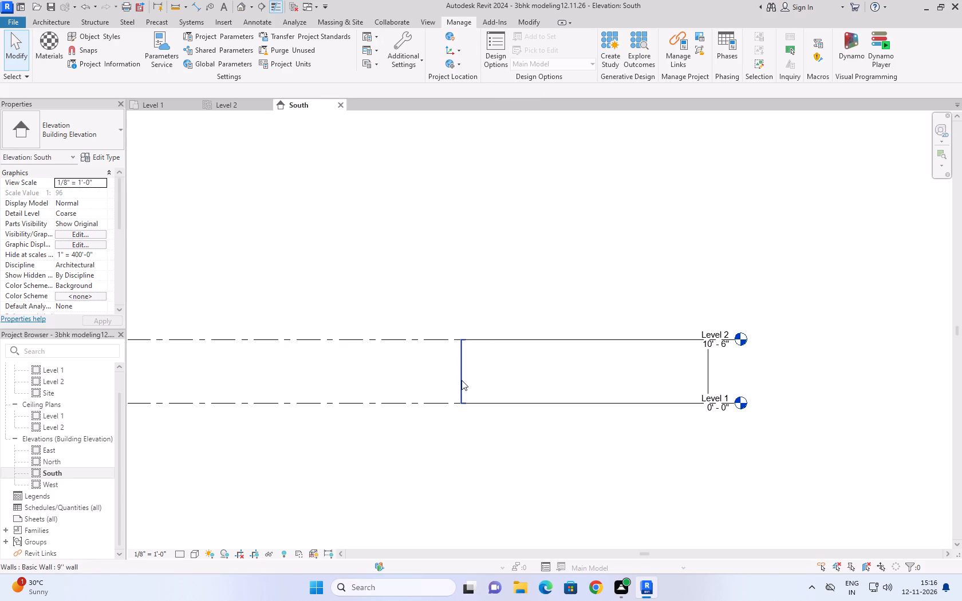
{"action": "left_click", "coordinate": [588, 432]}
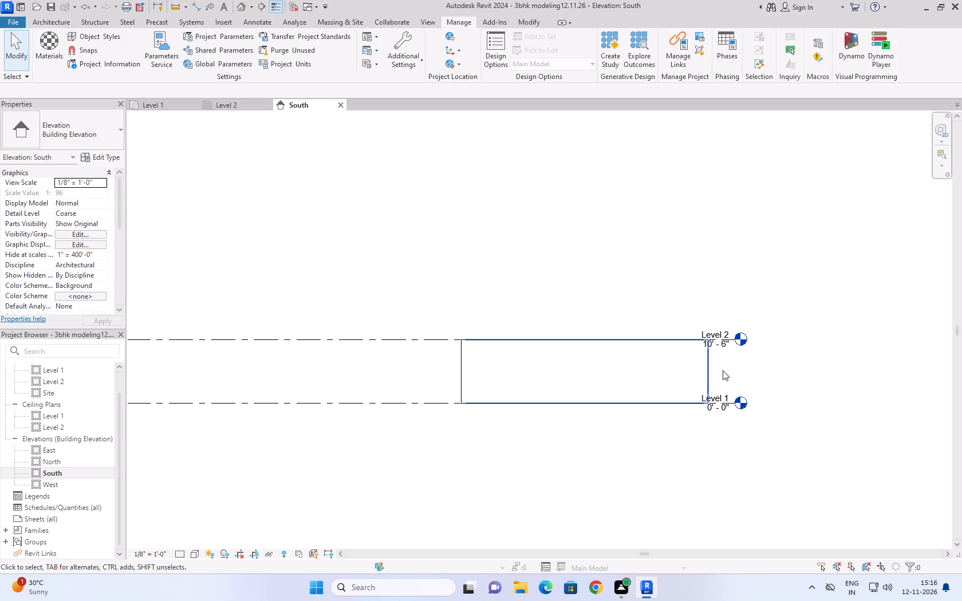
{"action": "left_click", "coordinate": [711, 366]}
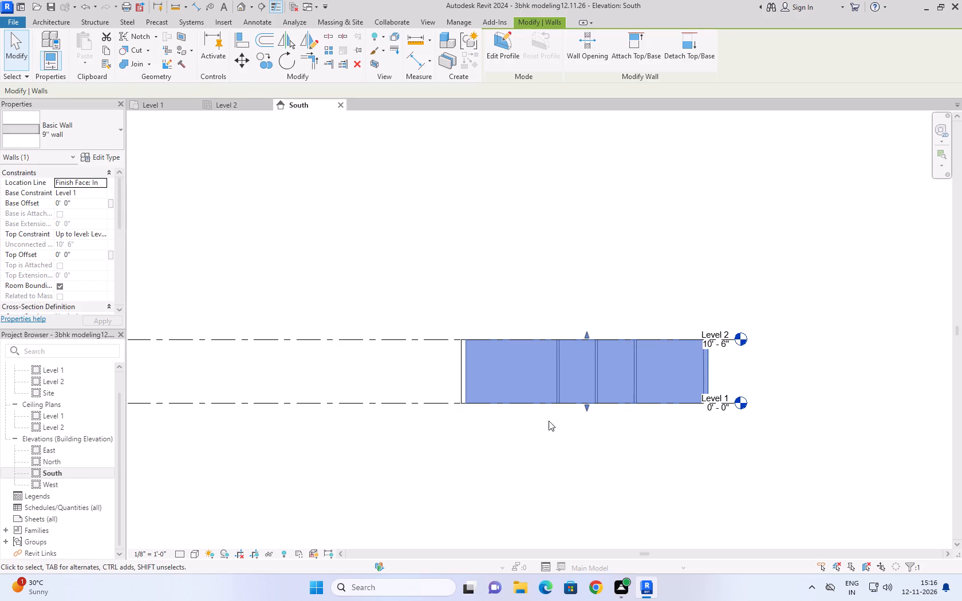
{"action": "left_click", "coordinate": [379, 209]}
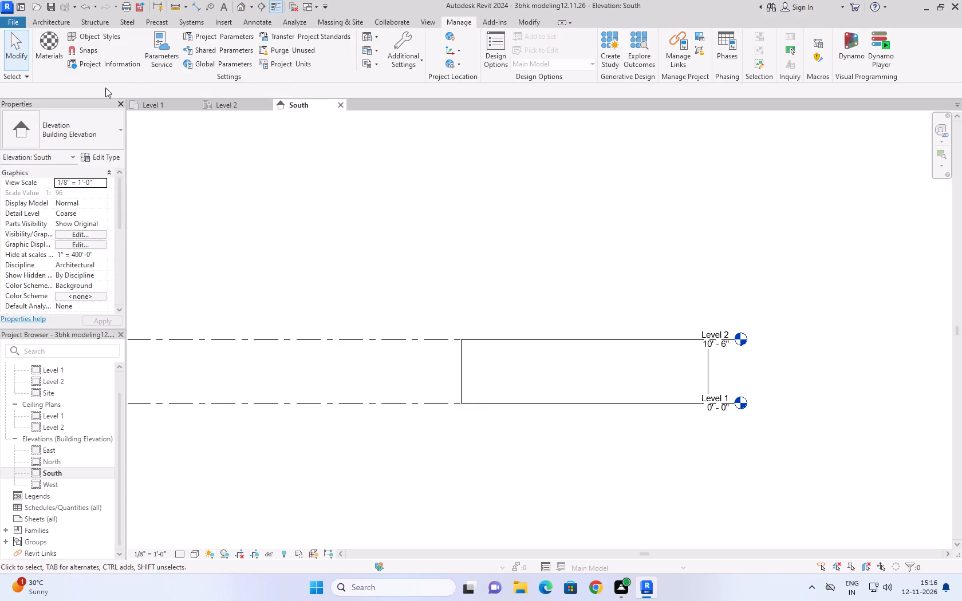
{"action": "left_click", "coordinate": [13, 53]}
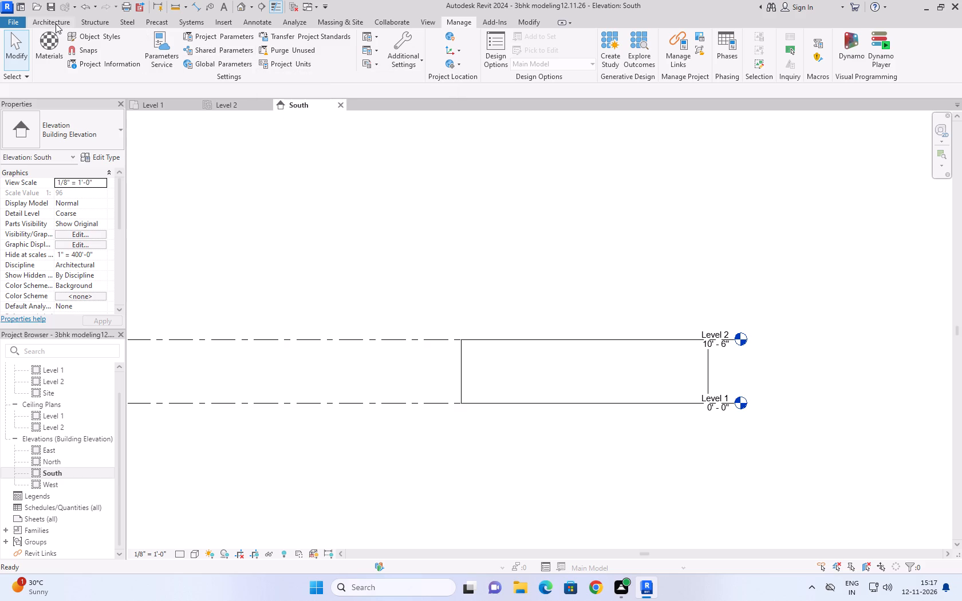
{"action": "left_click", "coordinate": [10, 38]}
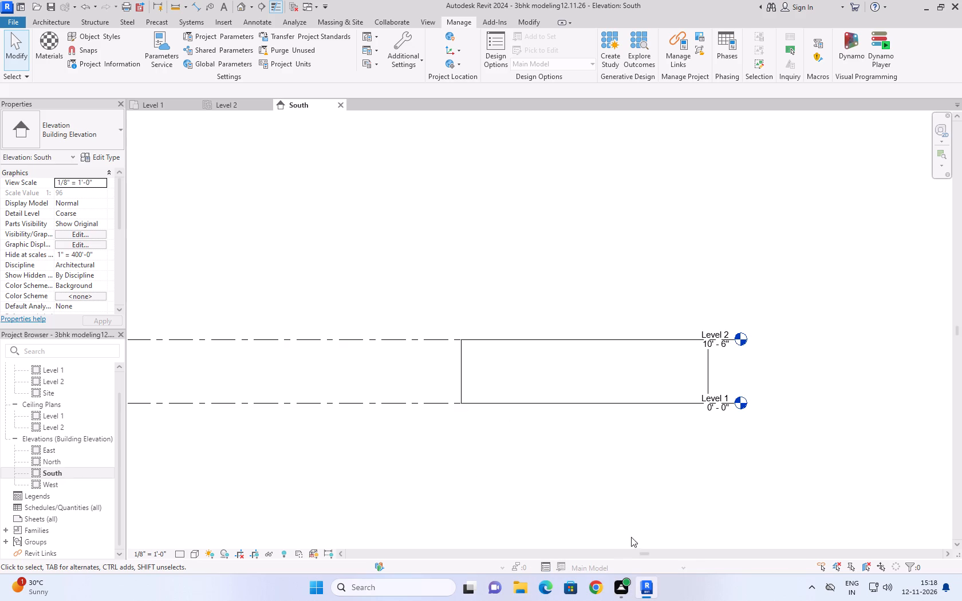
Close the Level 2 ceiling plan view.
{"action": "scroll", "coordinate": [524, 462], "scroll_direction": "down", "scroll_amount": 3}
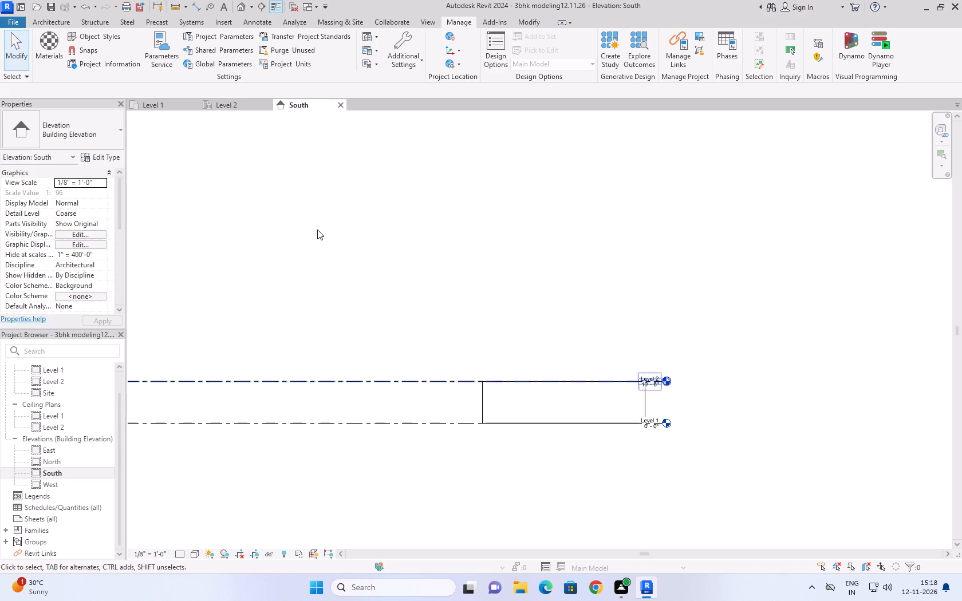
{"action": "left_click", "coordinate": [229, 102]}
{"action": "scroll", "coordinate": [348, 173], "scroll_direction": "down", "scroll_amount": 2}
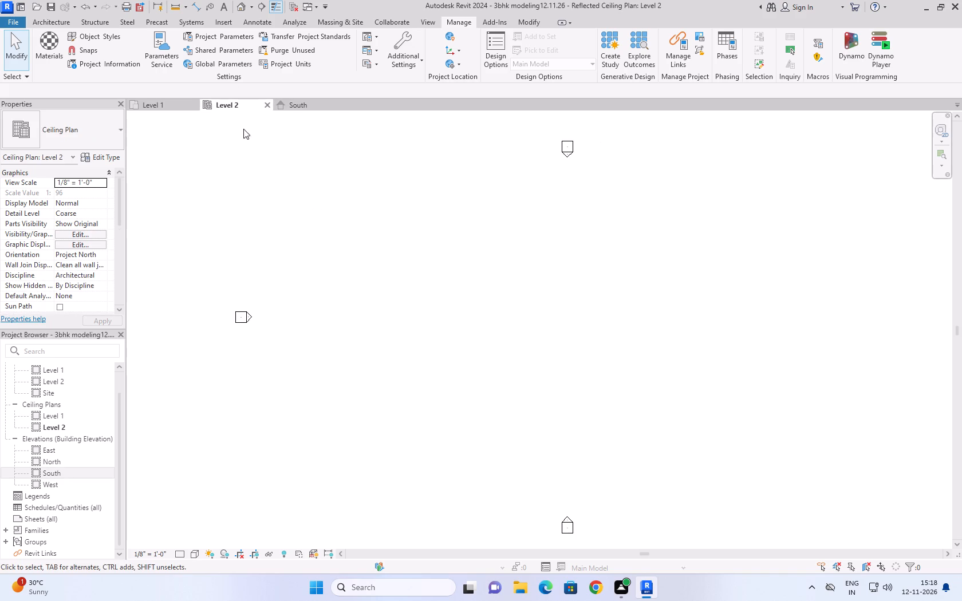
{"action": "left_click", "coordinate": [270, 105]}
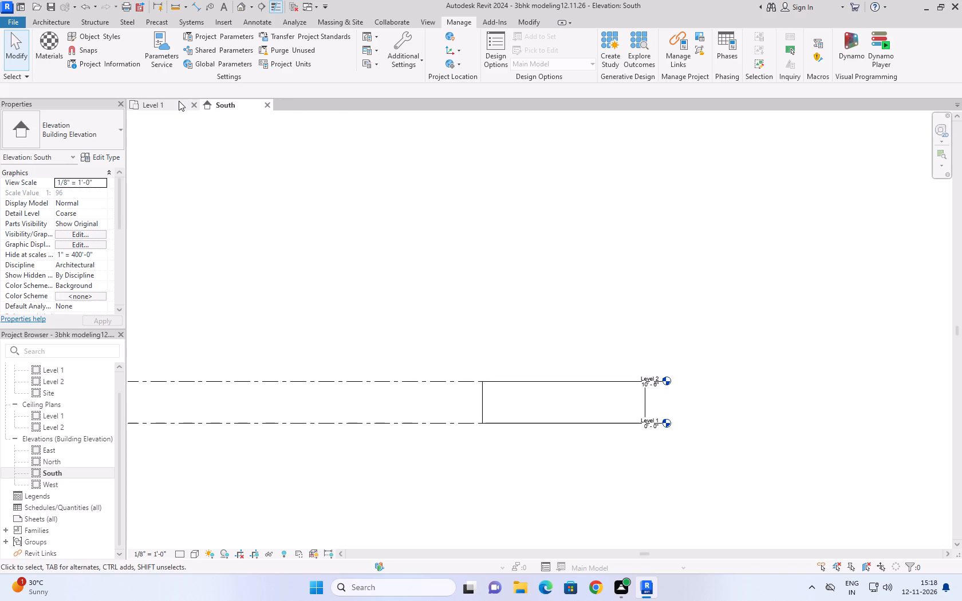
Examine the modelled wall layout beside the reference plan image in the Level 1 floor plan.
{"action": "left_click", "coordinate": [179, 101]}
{"action": "scroll", "coordinate": [441, 300], "scroll_direction": "down", "scroll_amount": 7}
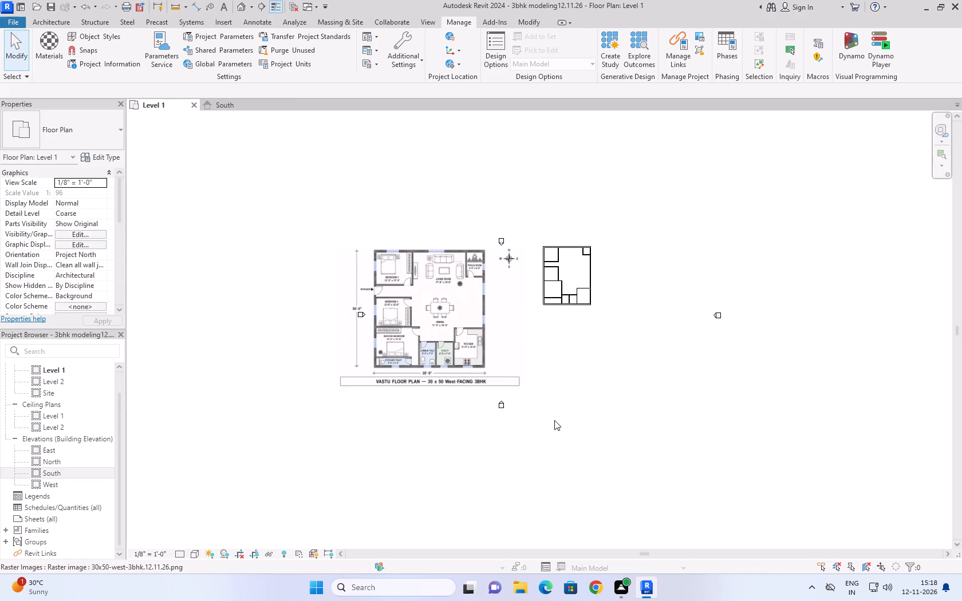
{"action": "middle_click_drag", "start_coordinate": [595, 356], "coordinate": [488, 392]}
{"action": "scroll", "coordinate": [473, 354], "scroll_direction": "up", "scroll_amount": 5}
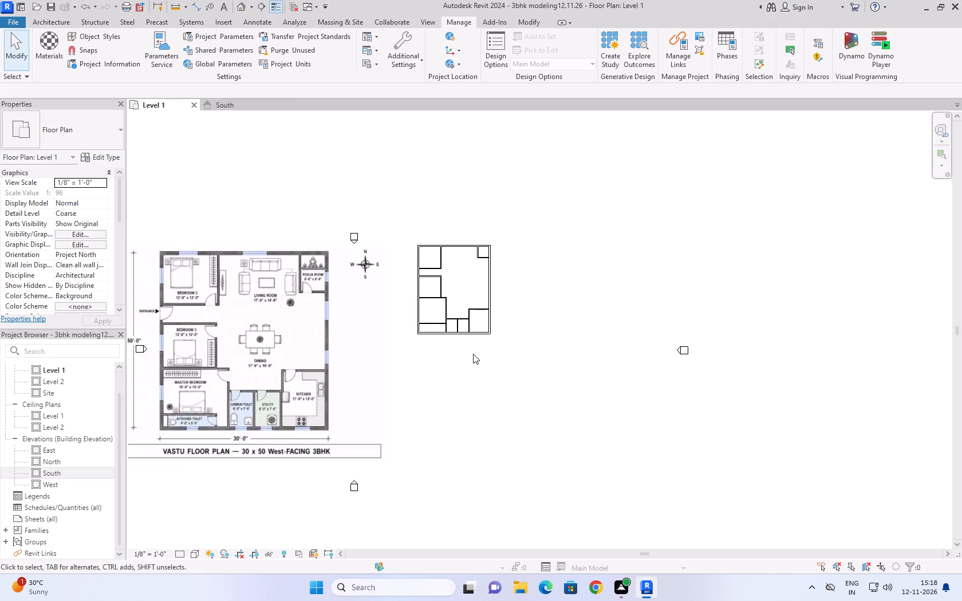
{"action": "scroll", "coordinate": [473, 354], "scroll_direction": "up", "scroll_amount": 2}
{"action": "middle_click_drag", "start_coordinate": [473, 354], "coordinate": [464, 430]}
{"action": "scroll", "coordinate": [464, 430], "scroll_direction": "down", "scroll_amount": 2}
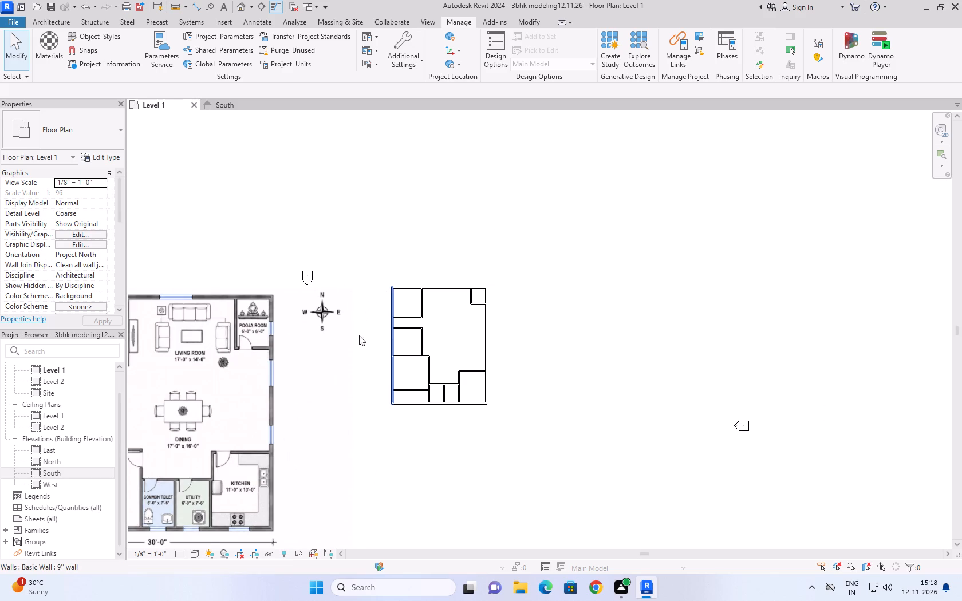
{"action": "scroll", "coordinate": [451, 306], "scroll_direction": "down", "scroll_amount": 4}
{"action": "scroll", "coordinate": [420, 369], "scroll_direction": "up", "scroll_amount": 3}
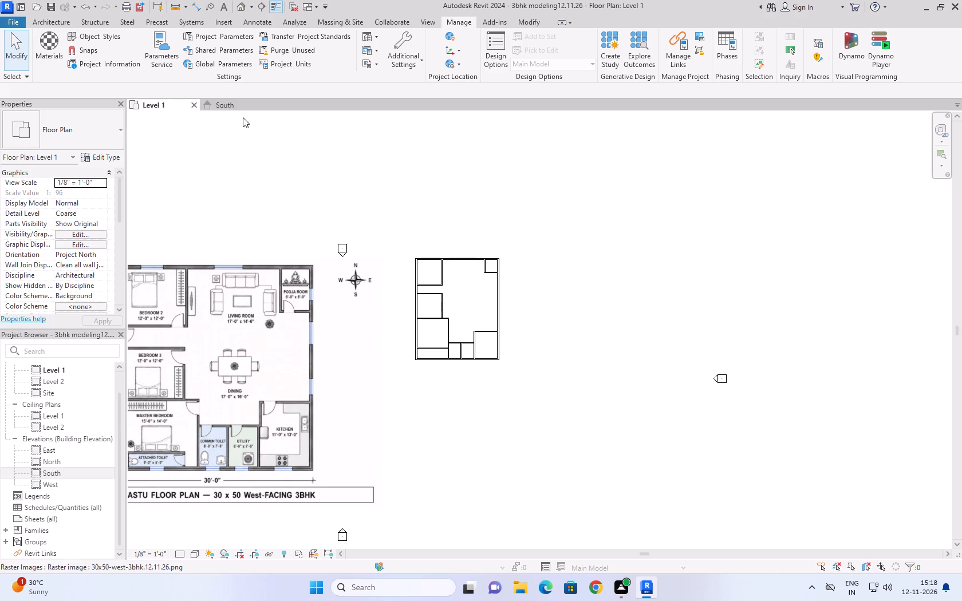
Open the default 3D view and change its visual style from line display to rendered surfaces.
{"action": "left_click", "coordinate": [432, 21]}
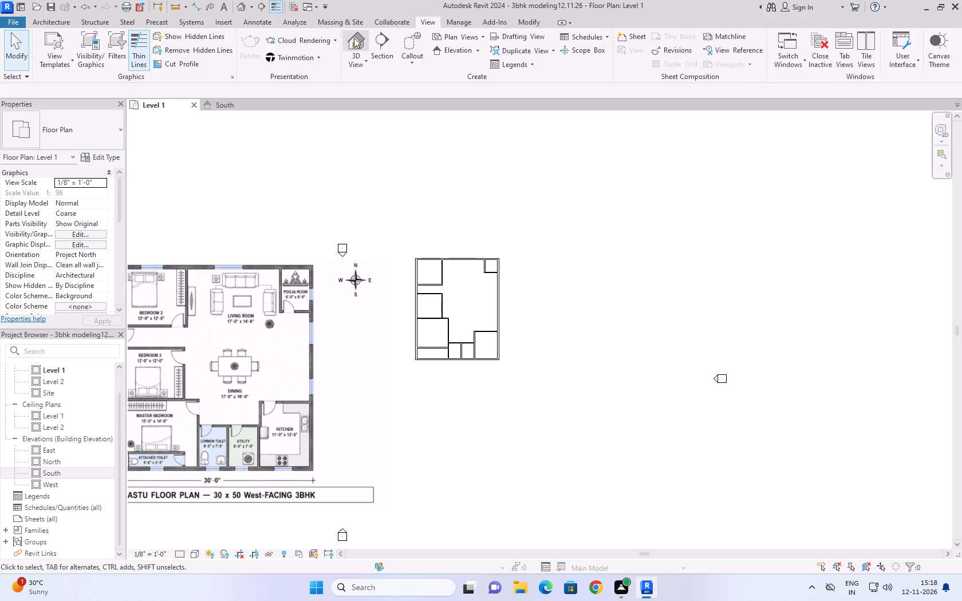
{"action": "left_click", "coordinate": [354, 38]}
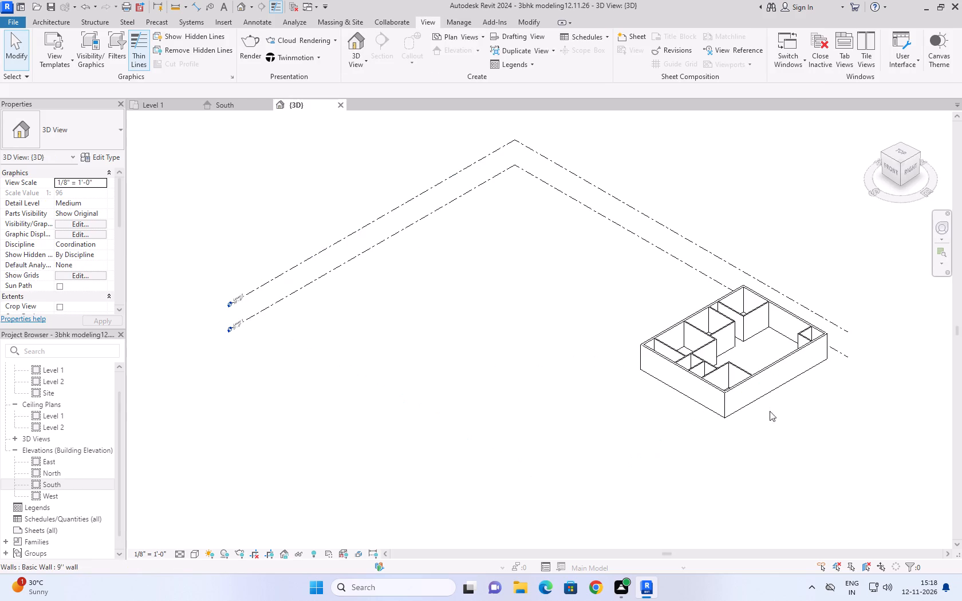
{"action": "middle_click_drag", "start_coordinate": [770, 411], "coordinate": [468, 451]}
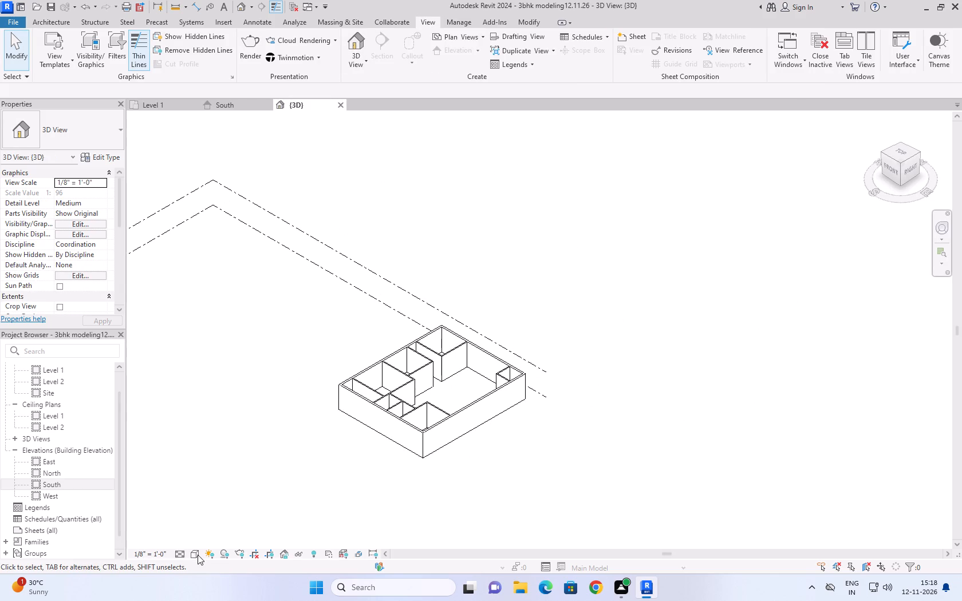
{"action": "double_click", "coordinate": [198, 555]}
{"action": "left_click", "coordinate": [192, 552]}
{"action": "left_click", "coordinate": [202, 542]}
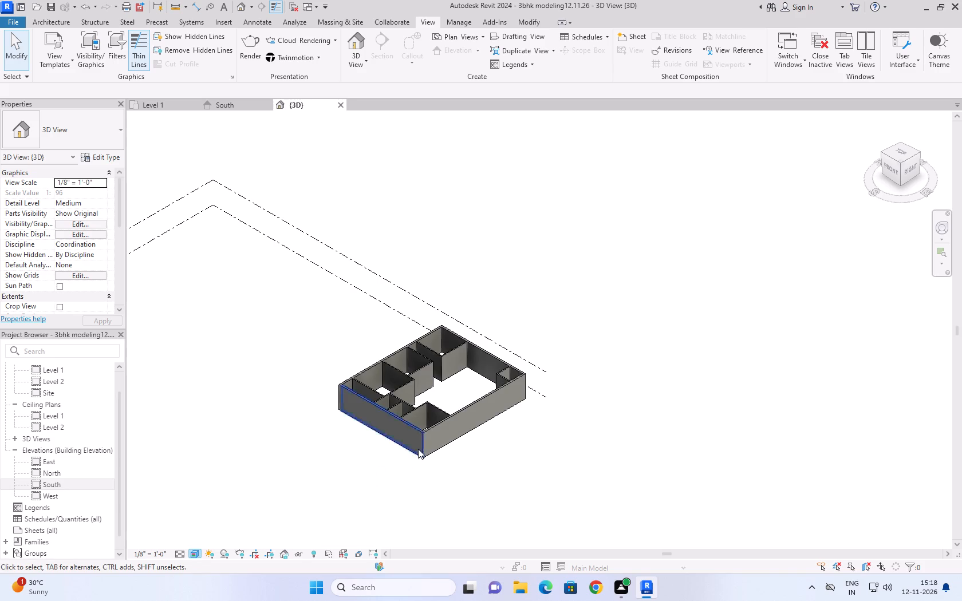
Examine the wall model in 3D from several angles, checking wall heights and the room layout.
{"action": "scroll", "coordinate": [430, 422], "scroll_direction": "up", "scroll_amount": 8}
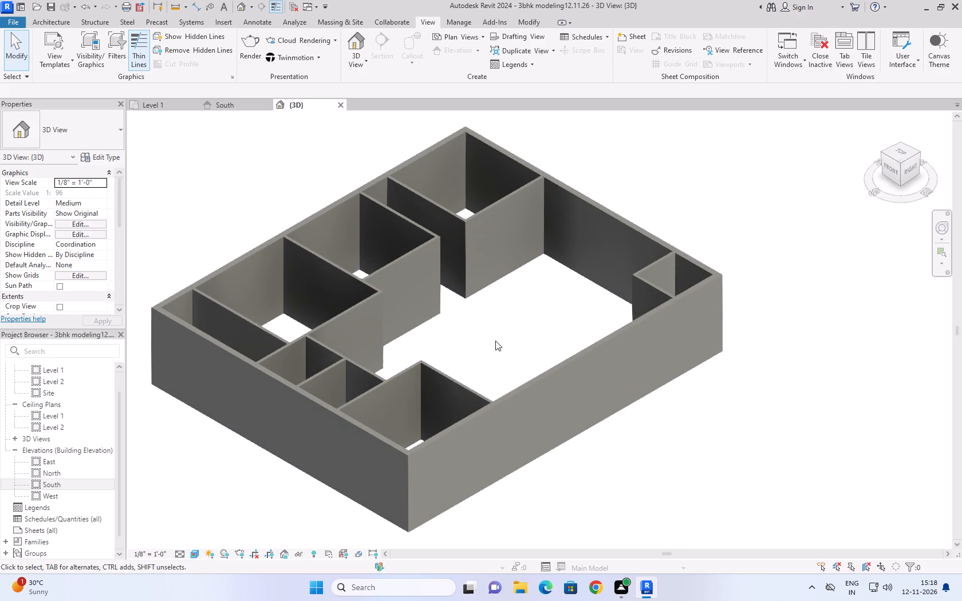
{"action": "middle_click_drag", "start_coordinate": [495, 341], "coordinate": [428, 450], "text": "shift"}
{"action": "scroll", "coordinate": [443, 361], "scroll_direction": "down", "scroll_amount": 6}
{"action": "middle_click_drag", "start_coordinate": [427, 443], "coordinate": [462, 504], "text": "shift"}
{"action": "scroll", "coordinate": [427, 491], "scroll_direction": "down", "scroll_amount": 1, "text": "shift"}
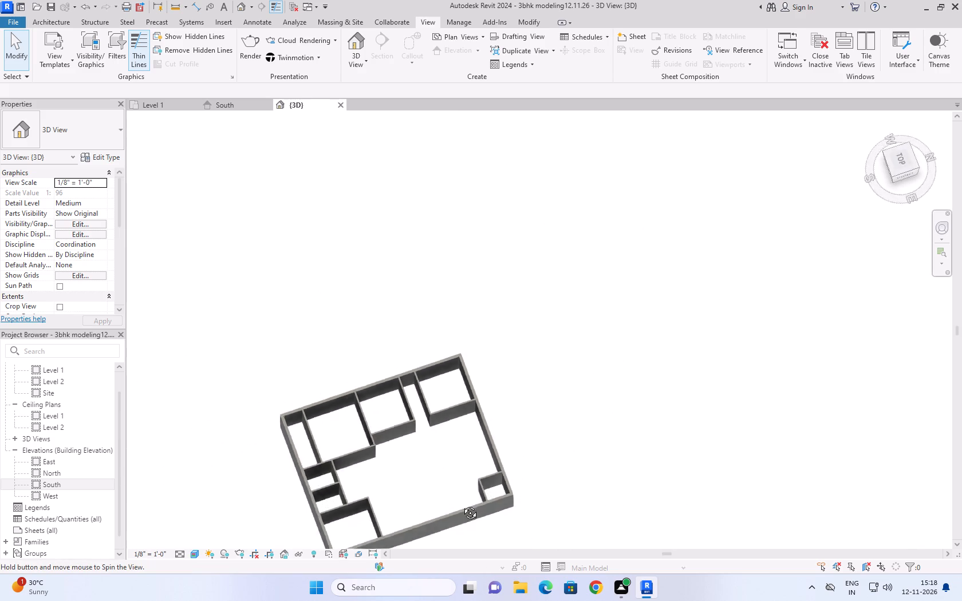
{"action": "middle_click_drag", "start_coordinate": [462, 504], "coordinate": [613, 367], "text": "shift"}
{"action": "middle_click_drag", "start_coordinate": [262, 242], "coordinate": [354, 446]}
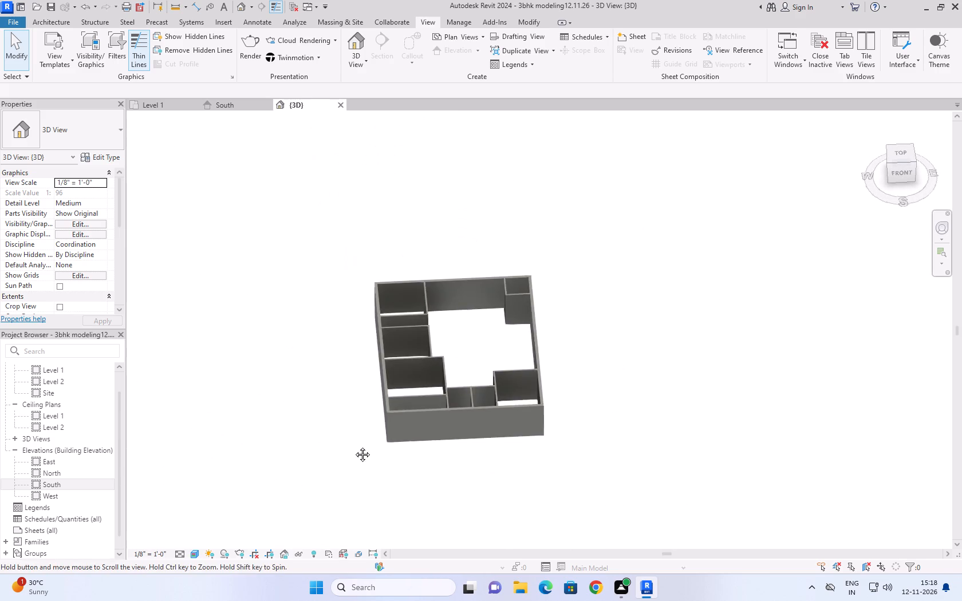
{"action": "middle_click_drag", "start_coordinate": [354, 446], "coordinate": [363, 457]}
{"action": "middle_click_drag", "start_coordinate": [364, 461], "coordinate": [361, 531], "text": "shift"}
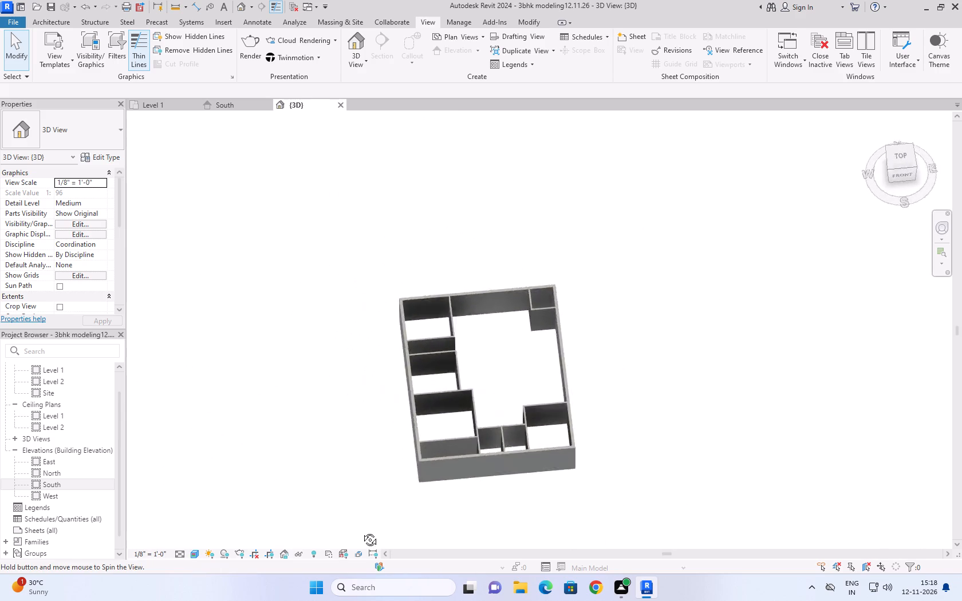
{"action": "middle_click_drag", "start_coordinate": [361, 531], "coordinate": [343, 525], "text": "shift"}
{"action": "scroll", "coordinate": [339, 522], "scroll_direction": "up", "scroll_amount": 1, "text": "shift"}
{"action": "scroll", "coordinate": [509, 449], "scroll_direction": "up", "scroll_amount": 3}
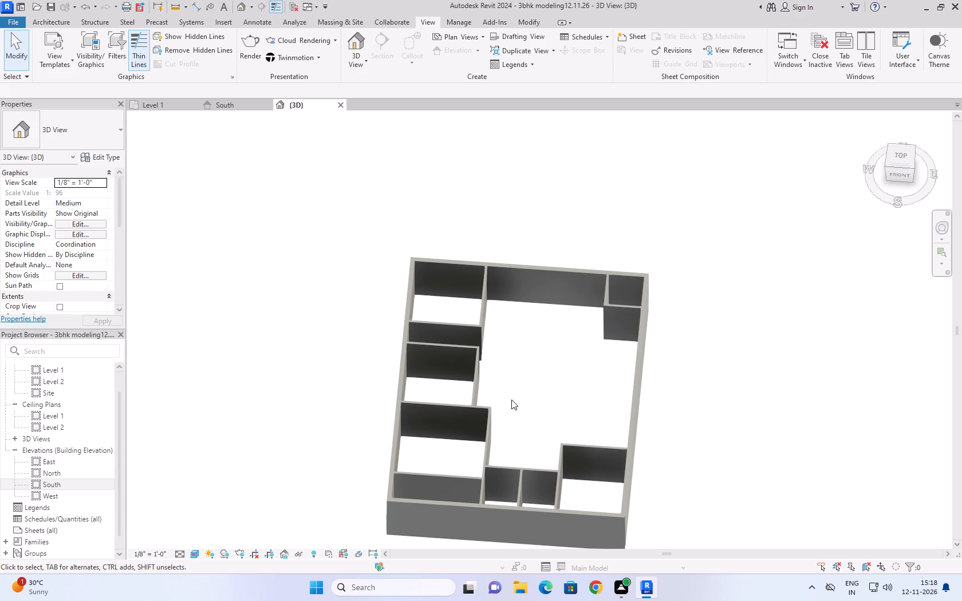
{"action": "middle_click_drag", "start_coordinate": [512, 401], "coordinate": [506, 458], "text": "shift"}
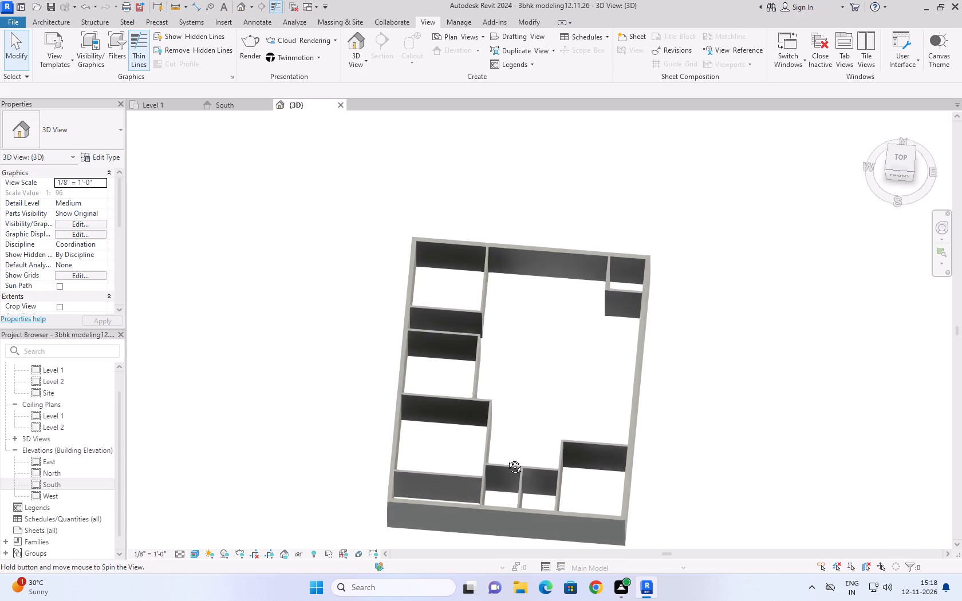
{"action": "middle_click_drag", "start_coordinate": [506, 458], "coordinate": [579, 450], "text": "shift"}
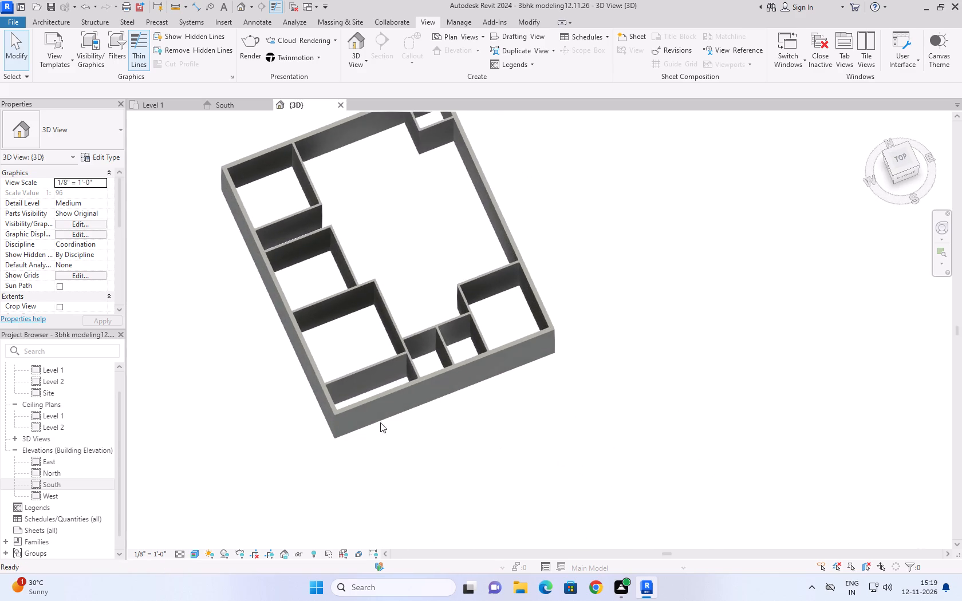
{"action": "scroll", "coordinate": [281, 367], "scroll_direction": "up", "scroll_amount": 3}
{"action": "middle_click_drag", "start_coordinate": [240, 335], "coordinate": [342, 428]}
{"action": "scroll", "coordinate": [342, 428], "scroll_direction": "down", "scroll_amount": 1}
In the Level 1 plan, place a Single-Flush 36" x 84" entrance door centred in the west passage wall, 6" from each side, opening inward.
{"action": "left_click", "coordinate": [236, 106]}
{"action": "left_click", "coordinate": [163, 103]}
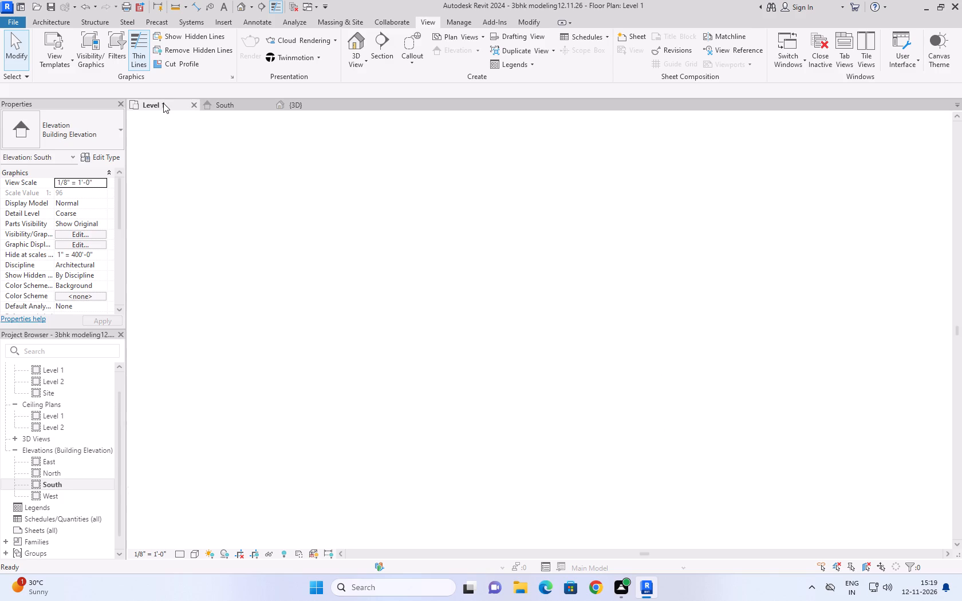
{"action": "scroll", "coordinate": [414, 288], "scroll_direction": "up", "scroll_amount": 7}
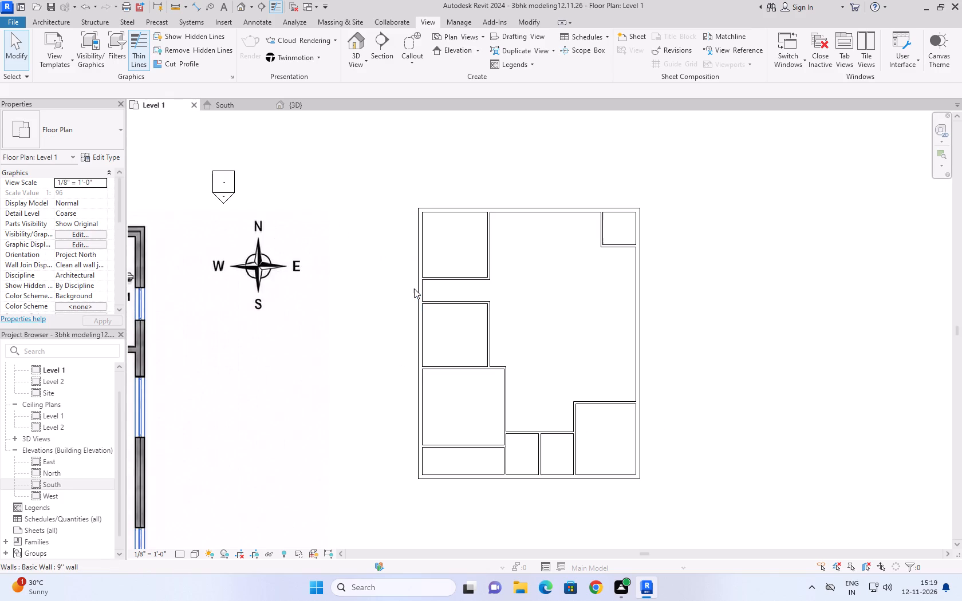
{"action": "scroll", "coordinate": [414, 288], "scroll_direction": "up", "scroll_amount": 6}
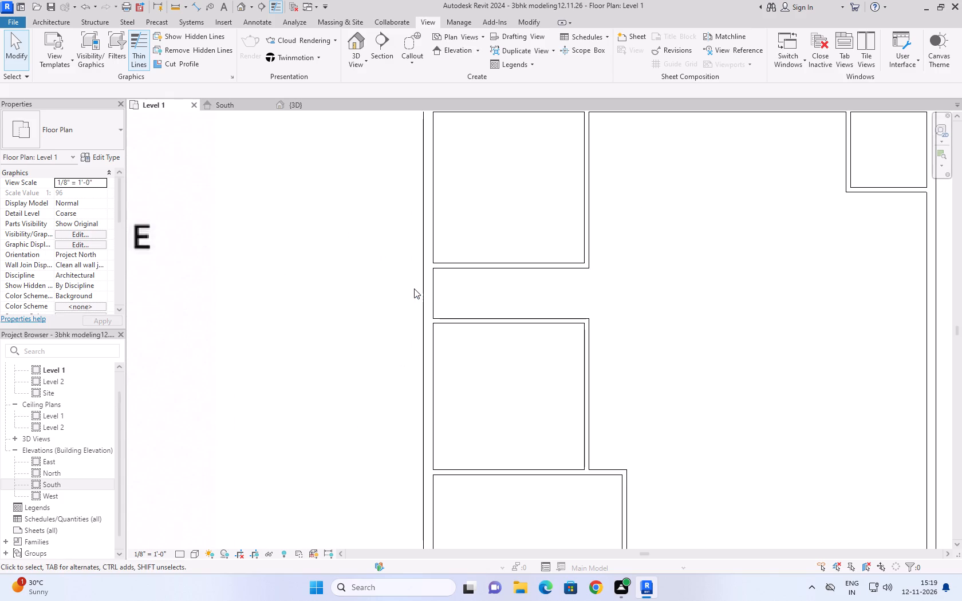
{"action": "left_click", "coordinate": [50, 26]}
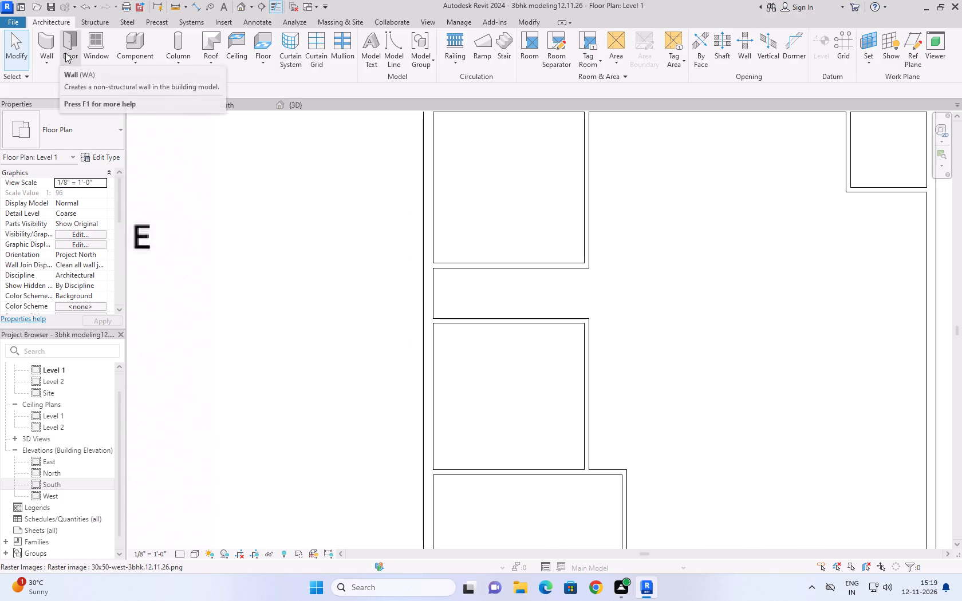
{"action": "left_click", "coordinate": [73, 43]}
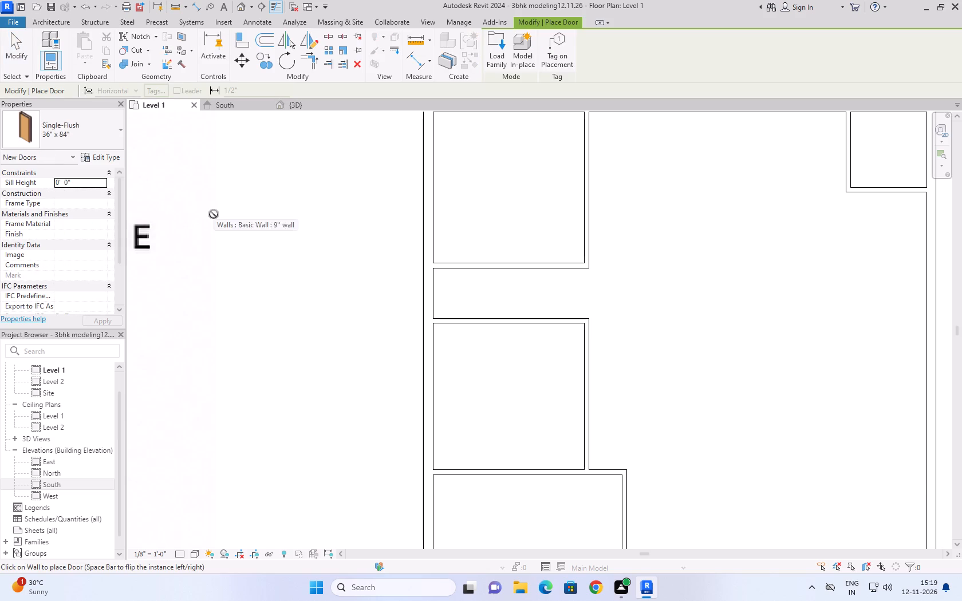
{"action": "left_click", "coordinate": [111, 138]}
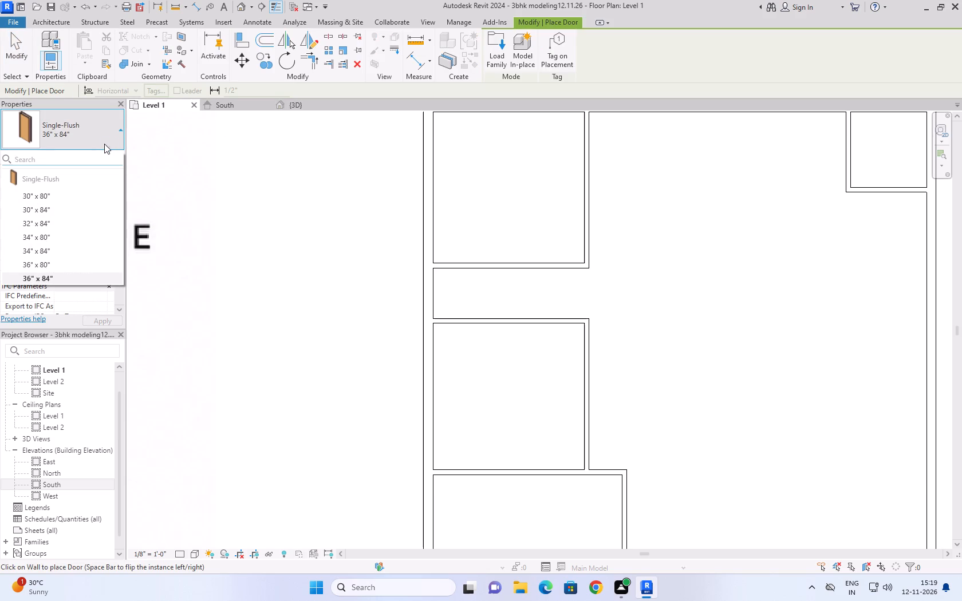
{"action": "left_click", "coordinate": [104, 144]}
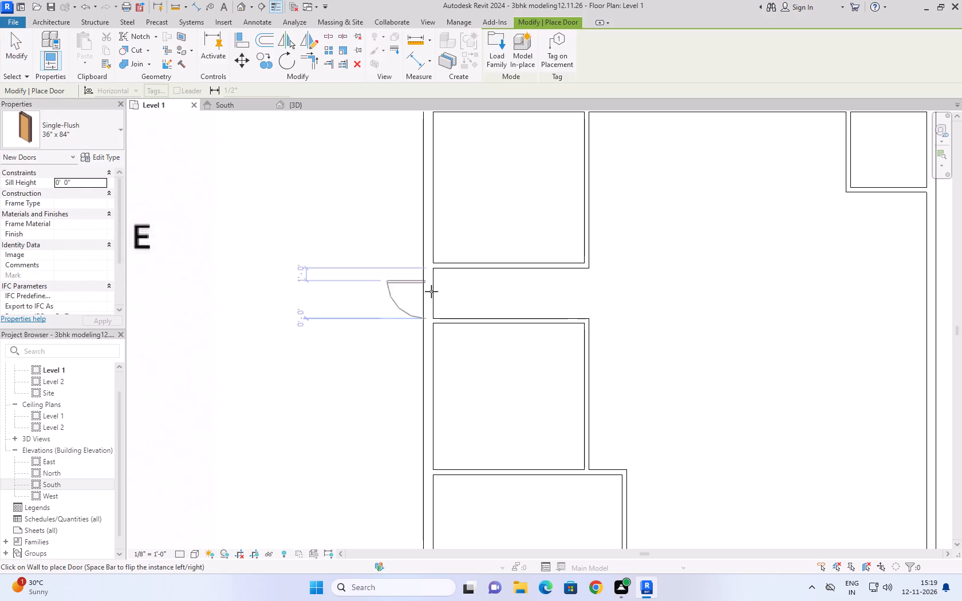
{"action": "key", "text": "space"}
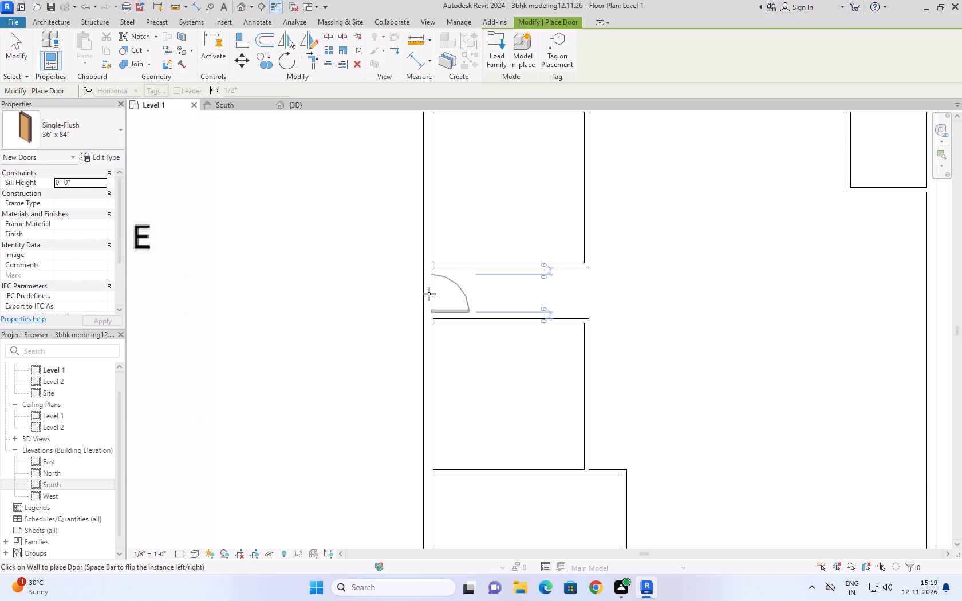
{"action": "left_click", "coordinate": [434, 296]}
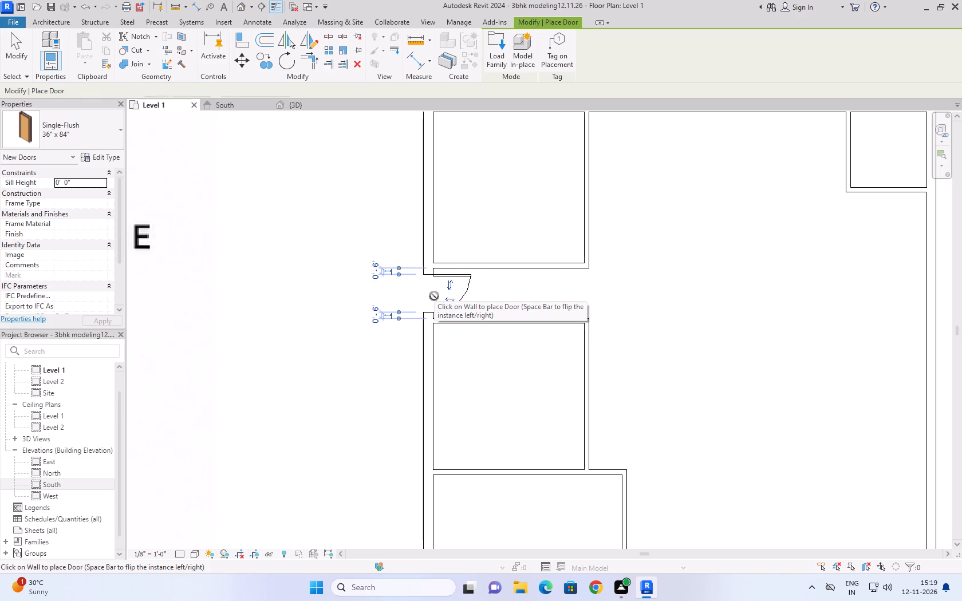
Place a Single-Flush 36" x 84" door in Bedroom 2's south wall, 6" from its east wall, swinging into the room.
{"action": "middle_click_drag", "start_coordinate": [543, 314], "coordinate": [540, 324]}
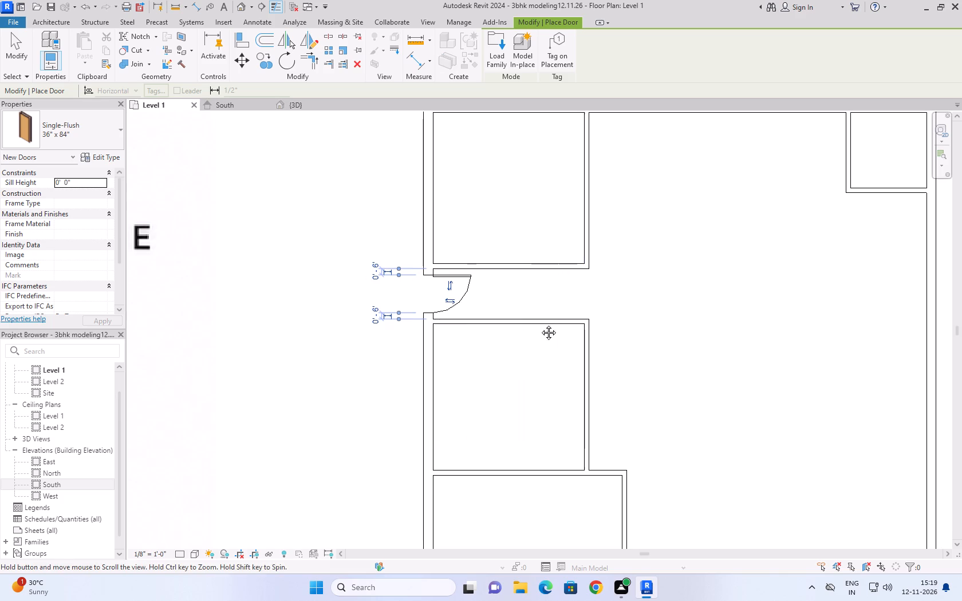
{"action": "middle_click_drag", "start_coordinate": [540, 324], "coordinate": [422, 446]}
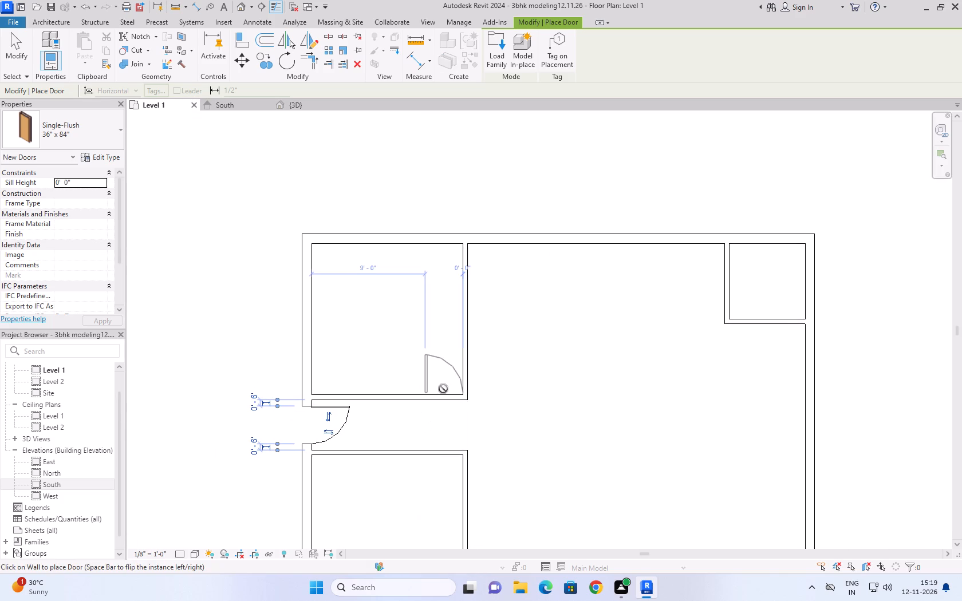
{"action": "key", "text": "space"}
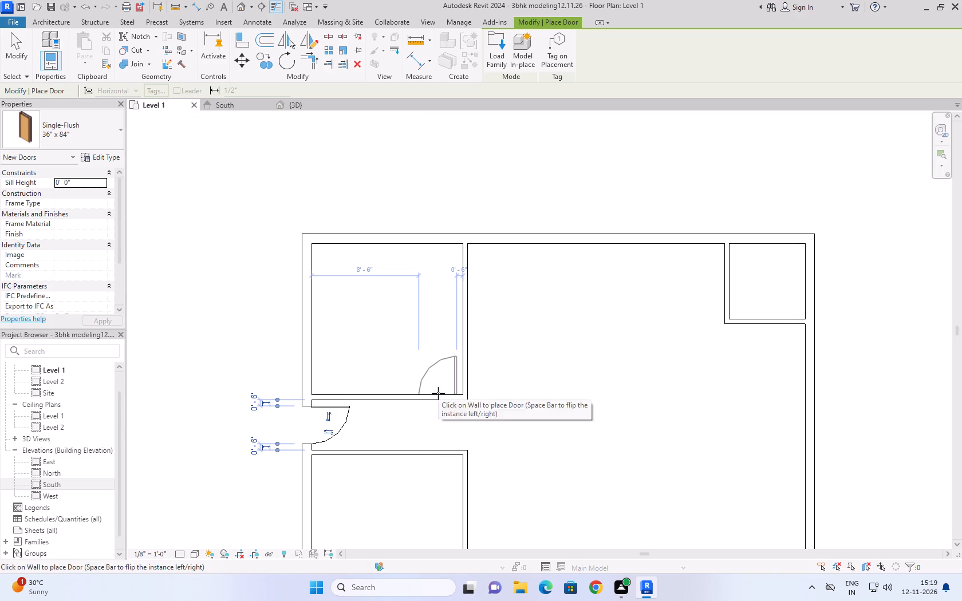
{"action": "left_click", "coordinate": [438, 394]}
Place a Single-Flush 36" x 84" door in Bedroom 3's east wall, 6" from its north wall, hinged north and opening inward.
{"action": "scroll", "coordinate": [531, 317], "scroll_direction": "down", "scroll_amount": 1}
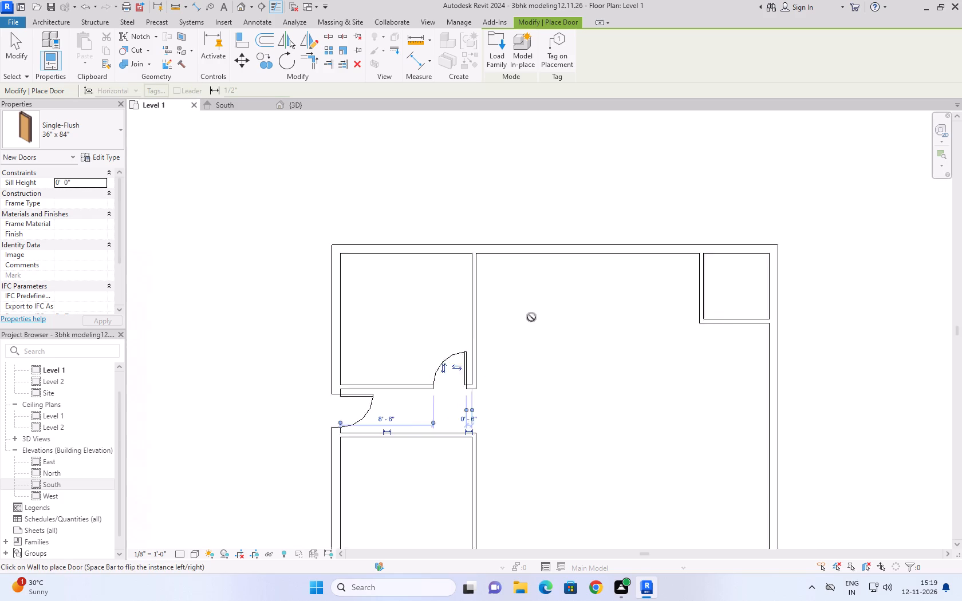
{"action": "scroll", "coordinate": [531, 317], "scroll_direction": "down", "scroll_amount": 2}
{"action": "scroll", "coordinate": [496, 431], "scroll_direction": "up", "scroll_amount": 6}
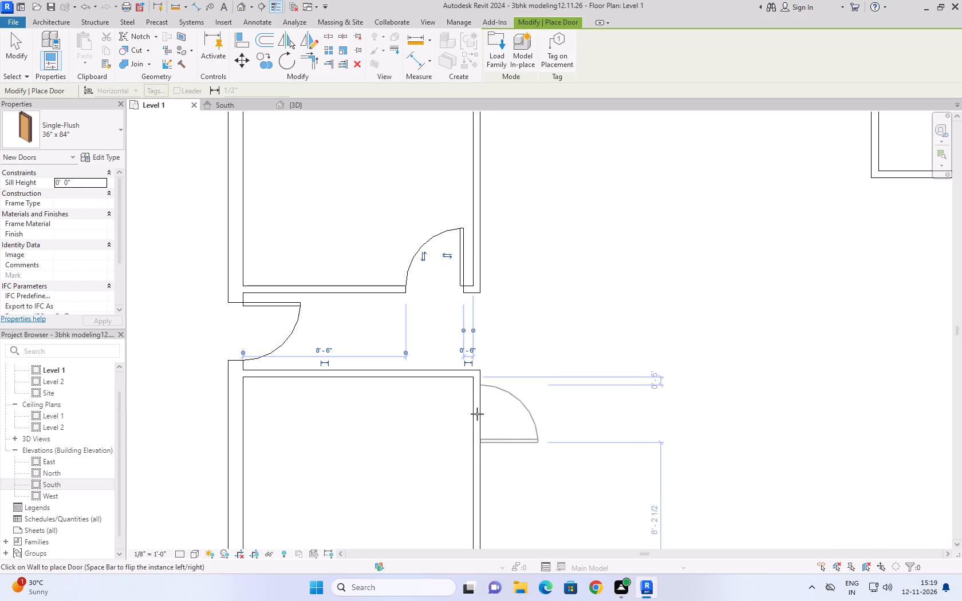
{"action": "key", "text": "space"}
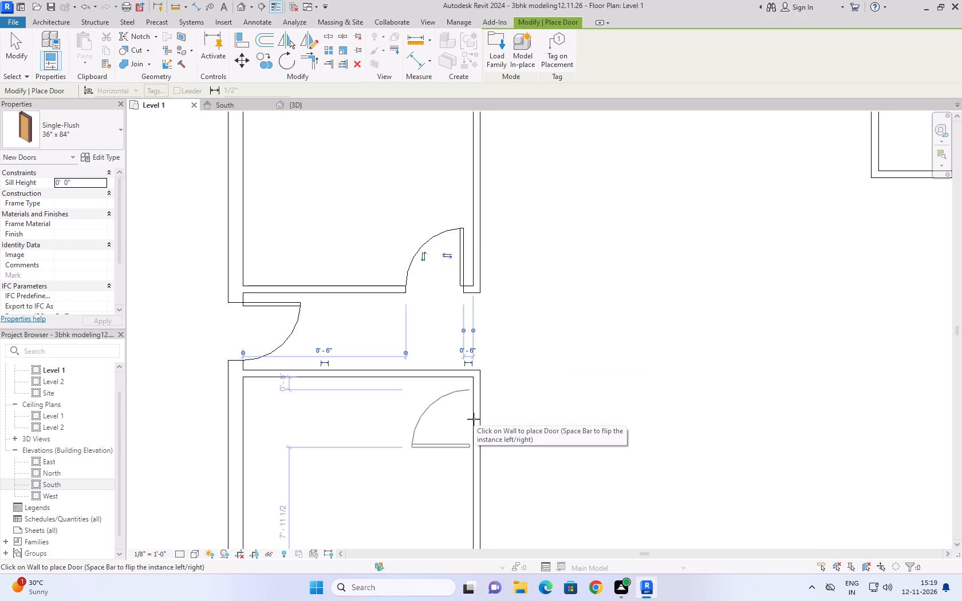
{"action": "key", "text": "space"}
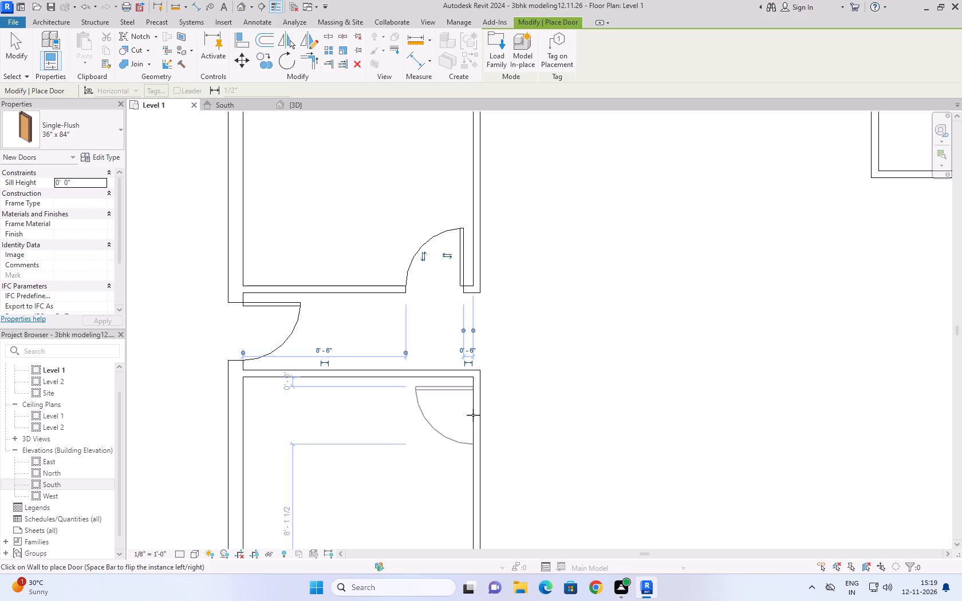
{"action": "left_click", "coordinate": [473, 415]}
Following the reference plan, place a 36" x 84" Single-Flush door in the master bedroom's east wall, 6" from its north wall, opening inward.
{"action": "scroll", "coordinate": [550, 356], "scroll_direction": "down", "scroll_amount": 2}
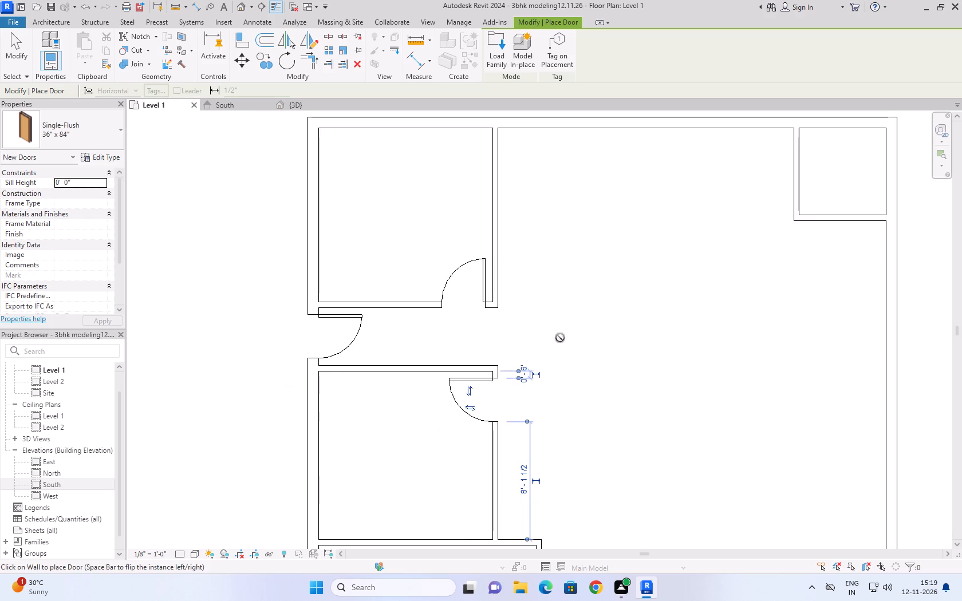
{"action": "scroll", "coordinate": [560, 338], "scroll_direction": "down", "scroll_amount": 7}
{"action": "scroll", "coordinate": [550, 455], "scroll_direction": "up", "scroll_amount": 7}
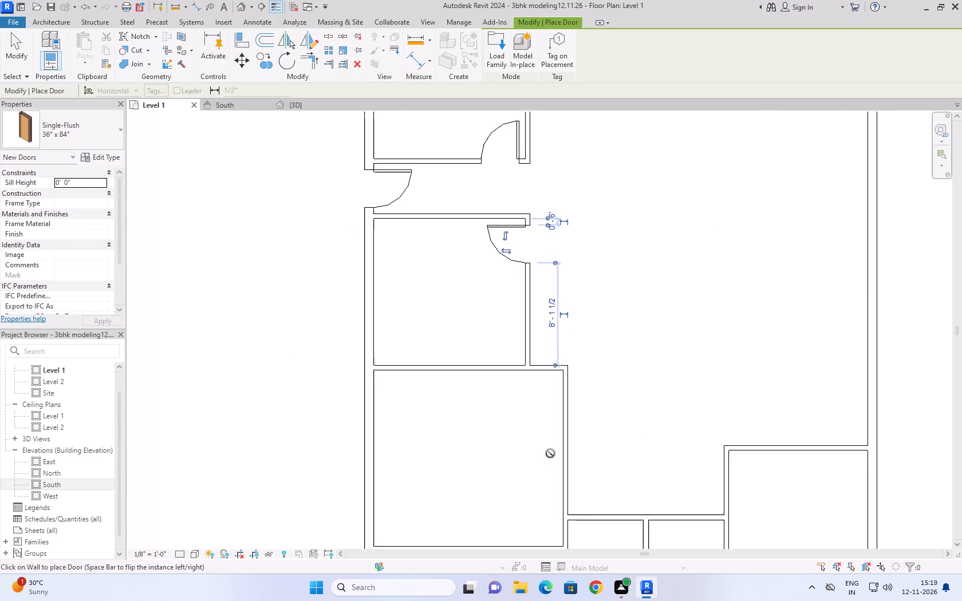
{"action": "scroll", "coordinate": [550, 453], "scroll_direction": "up", "scroll_amount": 2}
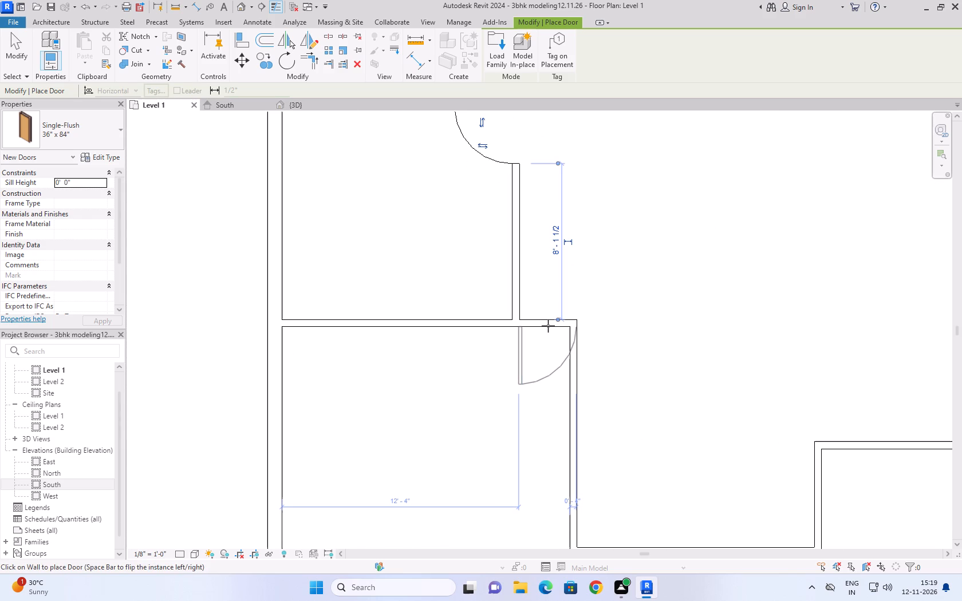
{"action": "scroll", "coordinate": [548, 326], "scroll_direction": "down", "scroll_amount": 6}
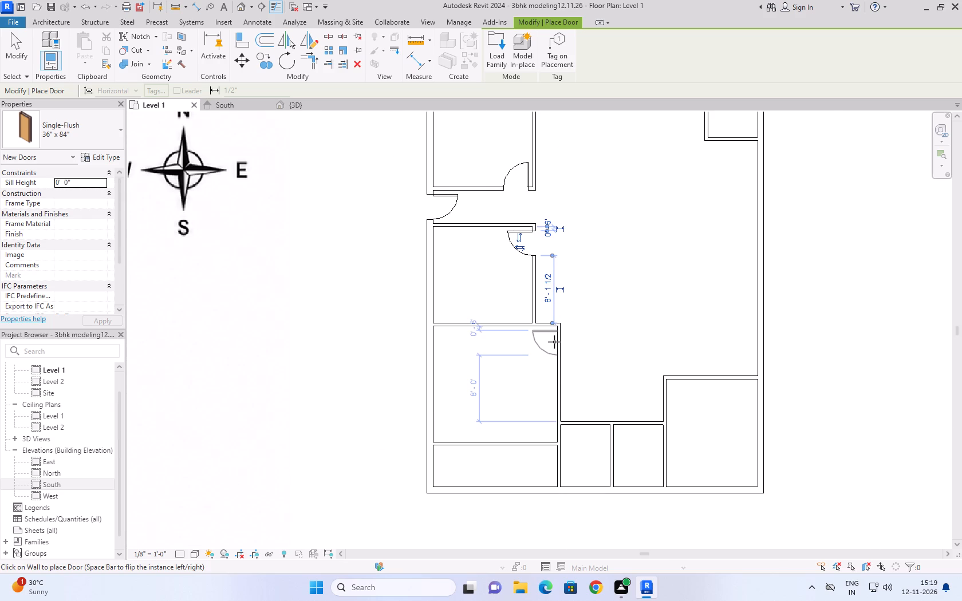
{"action": "scroll", "coordinate": [555, 338], "scroll_direction": "down", "scroll_amount": 8}
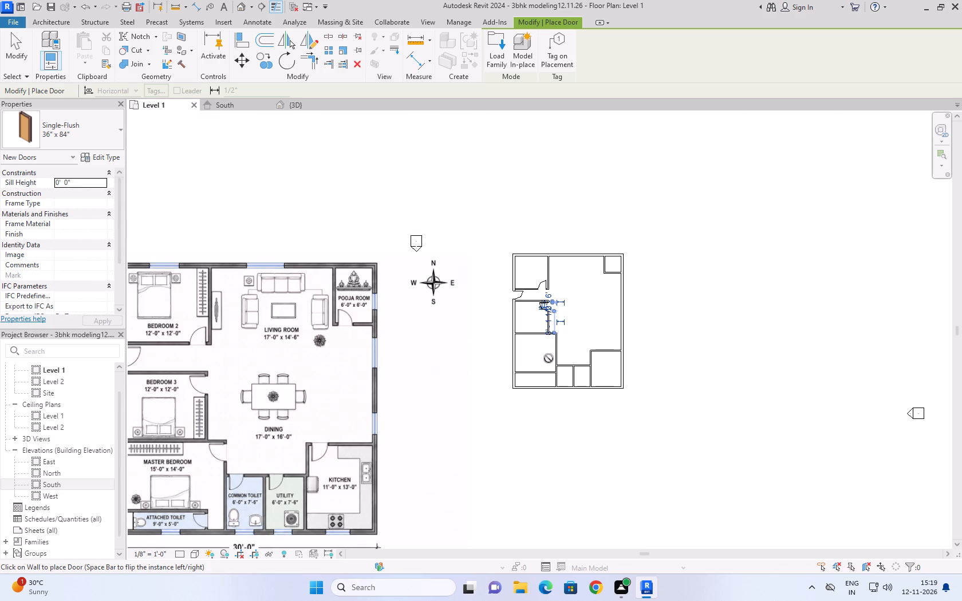
{"action": "scroll", "coordinate": [551, 351], "scroll_direction": "up", "scroll_amount": 3}
{"action": "scroll", "coordinate": [551, 351], "scroll_direction": "down", "scroll_amount": 4}
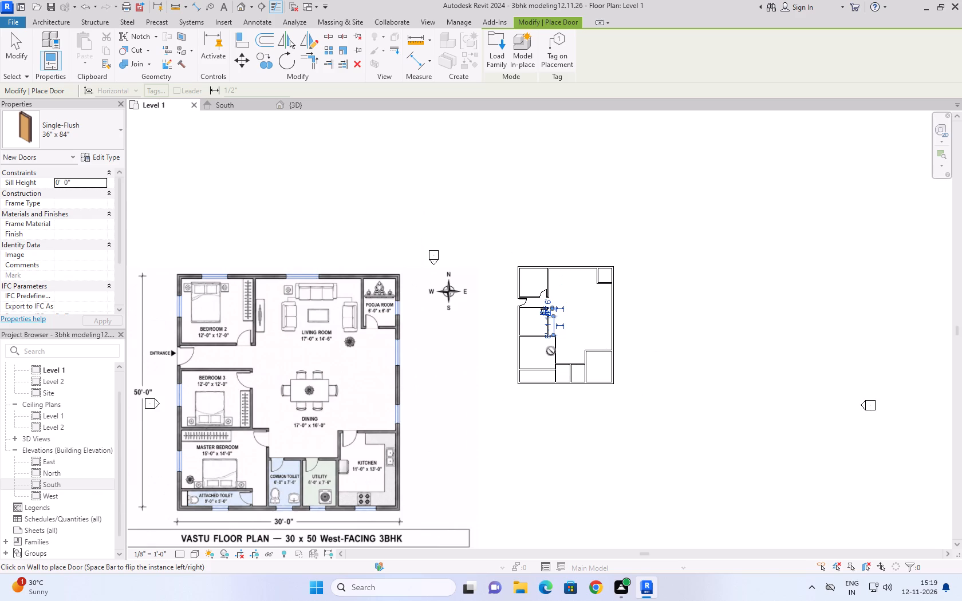
{"action": "scroll", "coordinate": [551, 351], "scroll_direction": "up", "scroll_amount": 8}
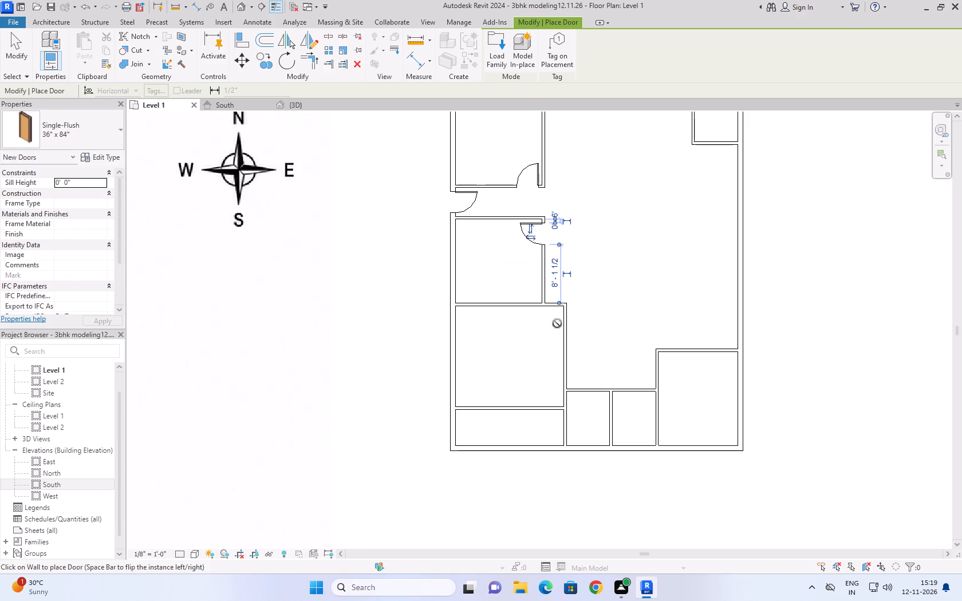
{"action": "left_click", "coordinate": [561, 320]}
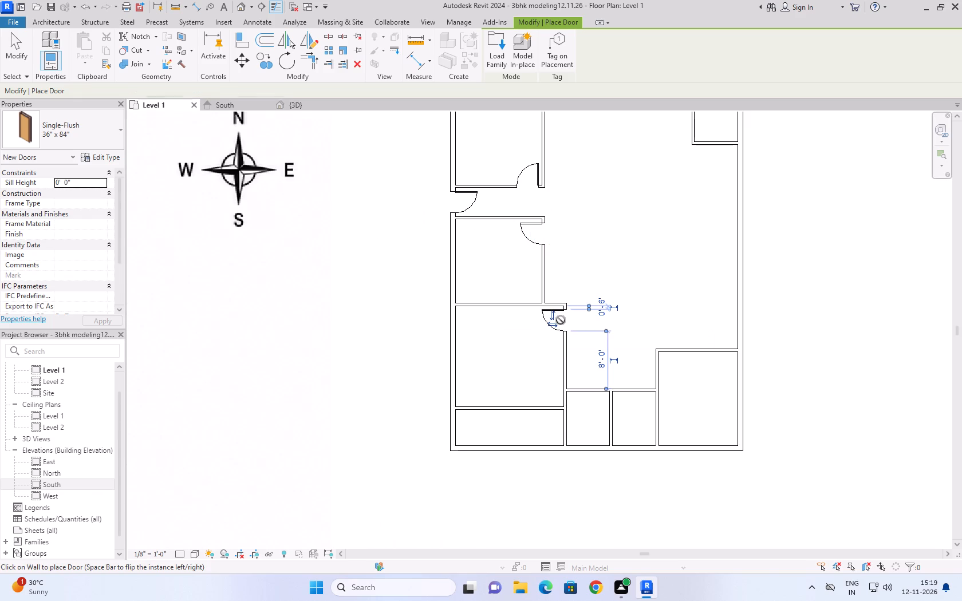
Following the reference plan, place a Single-Flush 36" x 84" door in the kitchen's north wall, 6" from its west wall, opening inward.
{"action": "scroll", "coordinate": [570, 349], "scroll_direction": "down", "scroll_amount": 4}
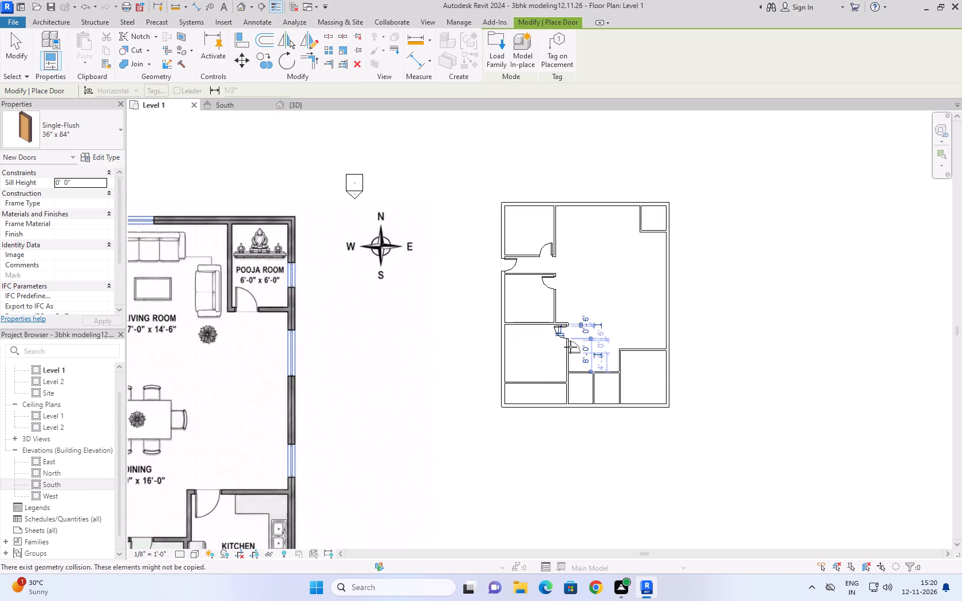
{"action": "scroll", "coordinate": [570, 351], "scroll_direction": "down", "scroll_amount": 6}
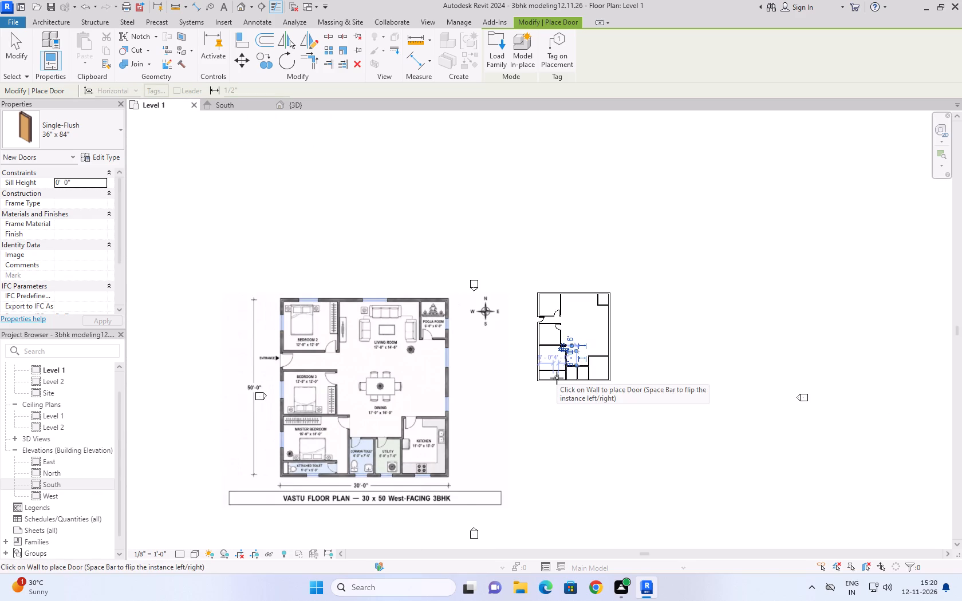
{"action": "scroll", "coordinate": [590, 377], "scroll_direction": "up", "scroll_amount": 11}
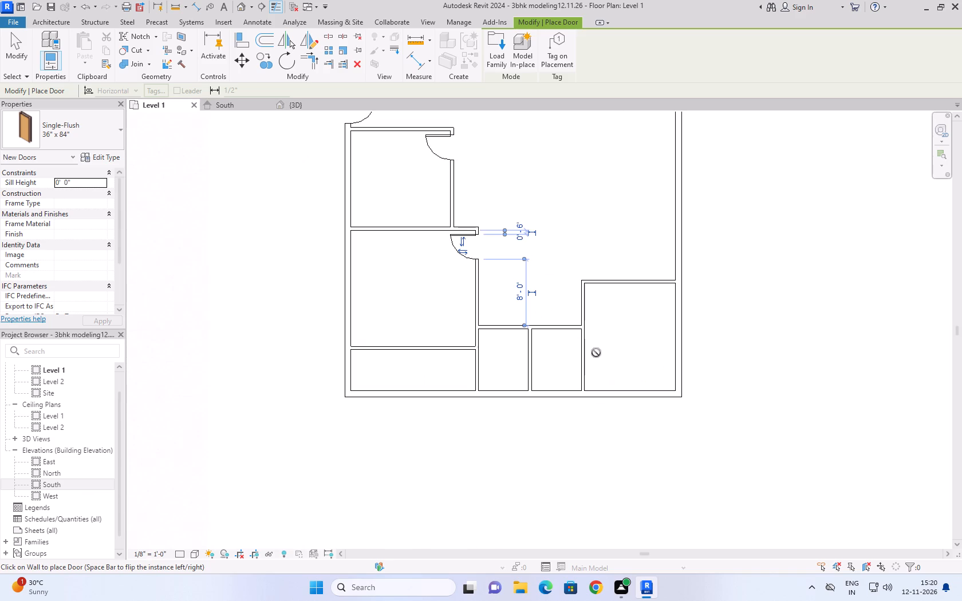
{"action": "left_click", "coordinate": [600, 285]}
Place a Single-Flush 36" x 84" door in the pooja room's south wall, 6" from its west wall, hinged west and opening inward.
{"action": "scroll", "coordinate": [589, 350], "scroll_direction": "down", "scroll_amount": 8}
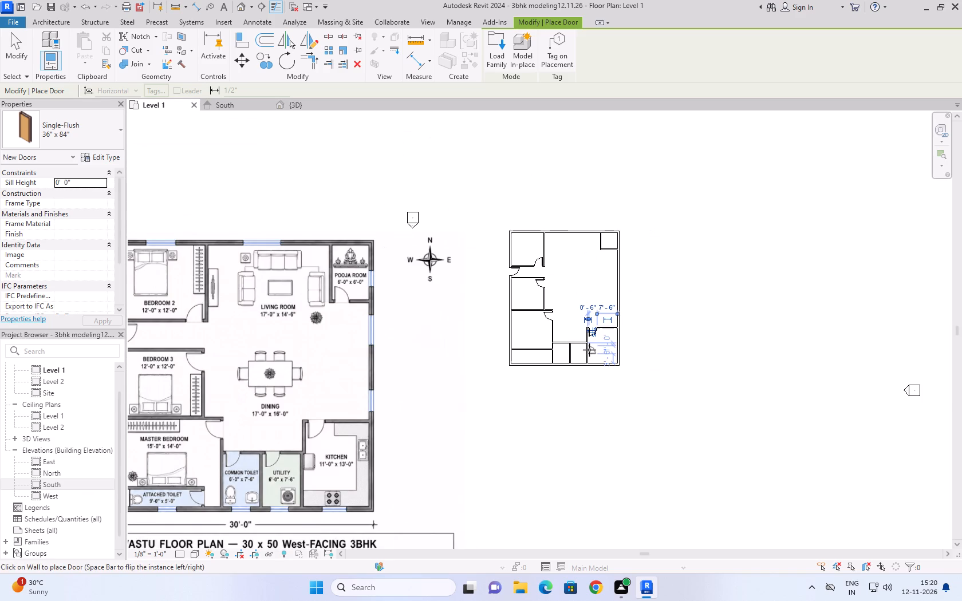
{"action": "scroll", "coordinate": [604, 237], "scroll_direction": "up", "scroll_amount": 7}
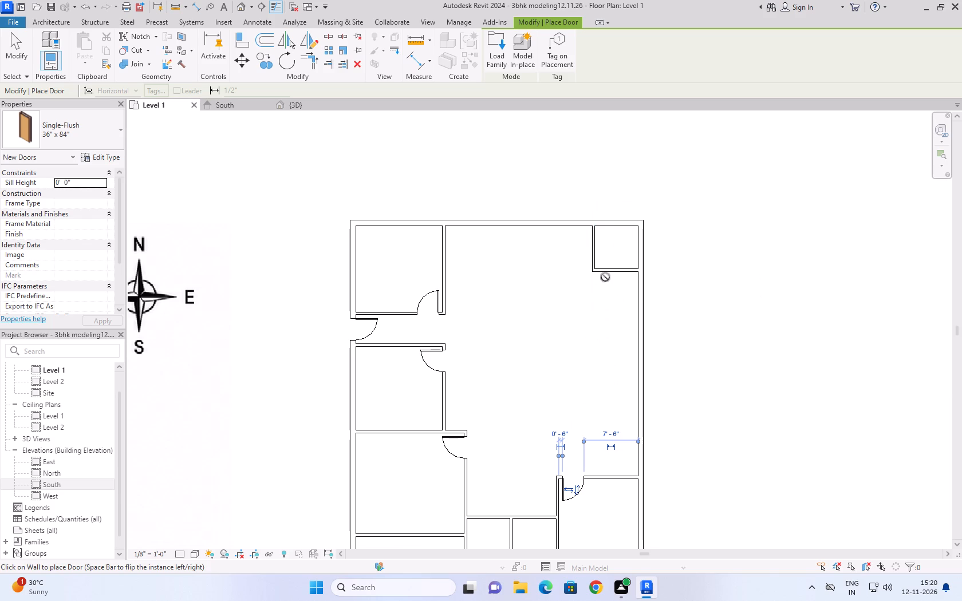
{"action": "key", "text": "space"}
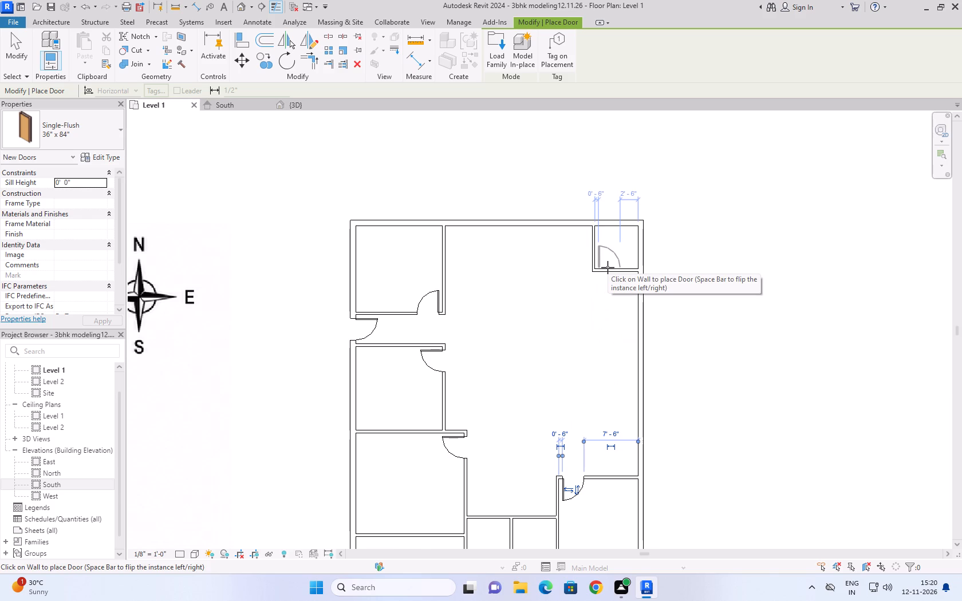
{"action": "left_click", "coordinate": [608, 267]}
{"action": "scroll", "coordinate": [573, 375], "scroll_direction": "down", "scroll_amount": 1}
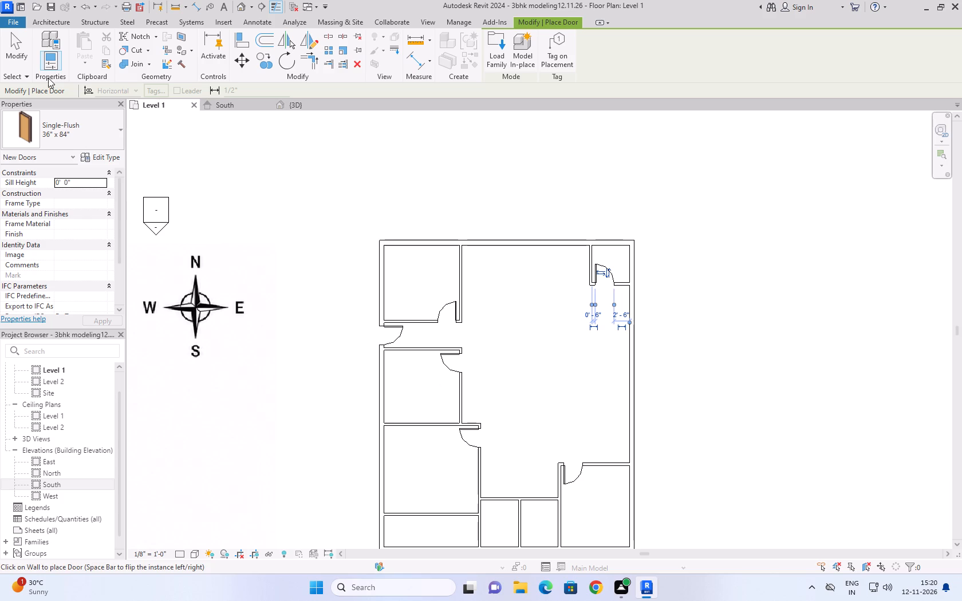
{"action": "left_click", "coordinate": [18, 45]}
Place a Single-Flush 30" x 84" door in the common toilet's north wall, 6" from its west wall, opening inward.
{"action": "scroll", "coordinate": [518, 363], "scroll_direction": "down", "scroll_amount": 8}
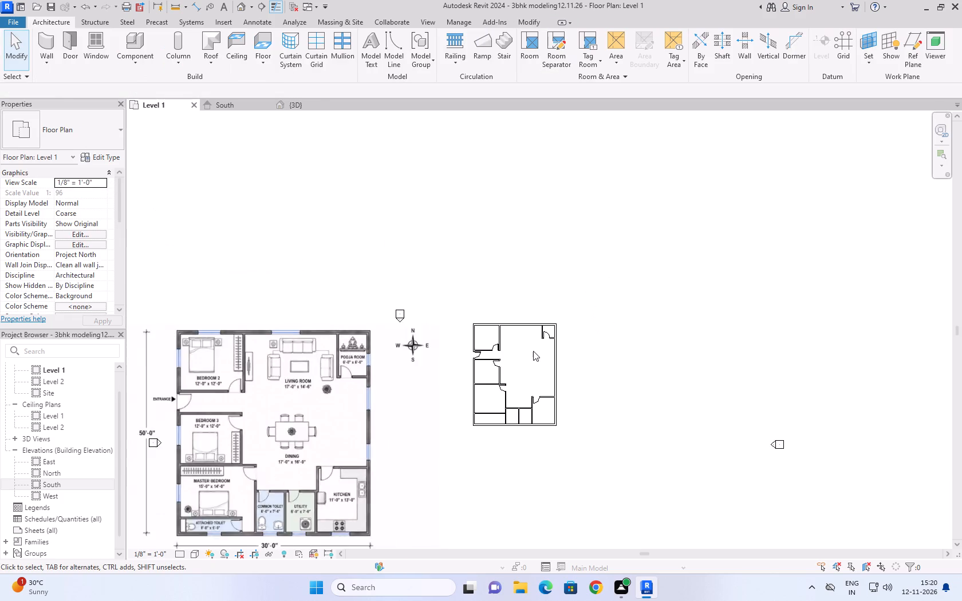
{"action": "scroll", "coordinate": [533, 351], "scroll_direction": "down", "scroll_amount": 3}
{"action": "scroll", "coordinate": [516, 432], "scroll_direction": "up", "scroll_amount": 8}
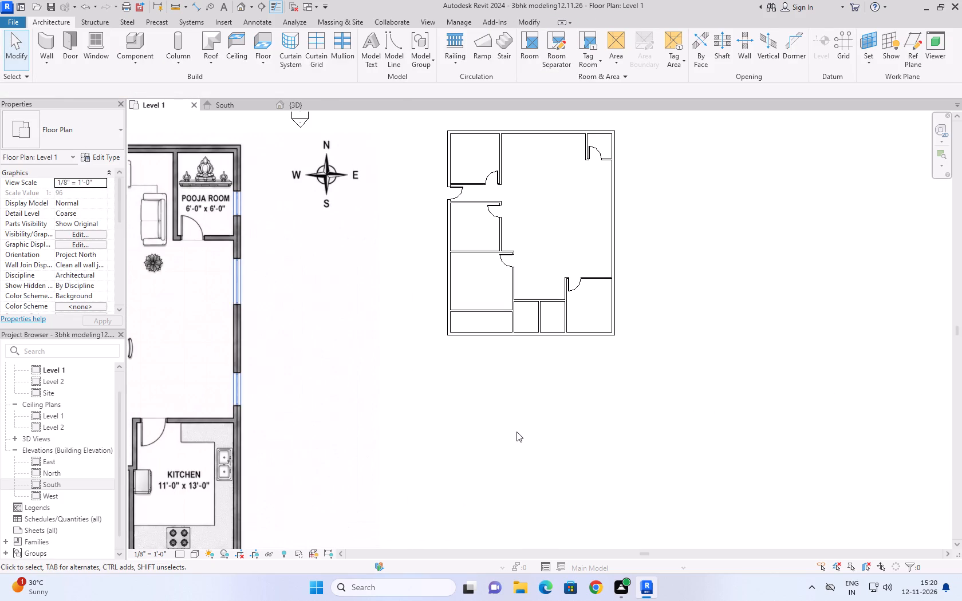
{"action": "scroll", "coordinate": [449, 371], "scroll_direction": "down", "scroll_amount": 3}
{"action": "middle_click_drag", "start_coordinate": [417, 294], "coordinate": [429, 310]}
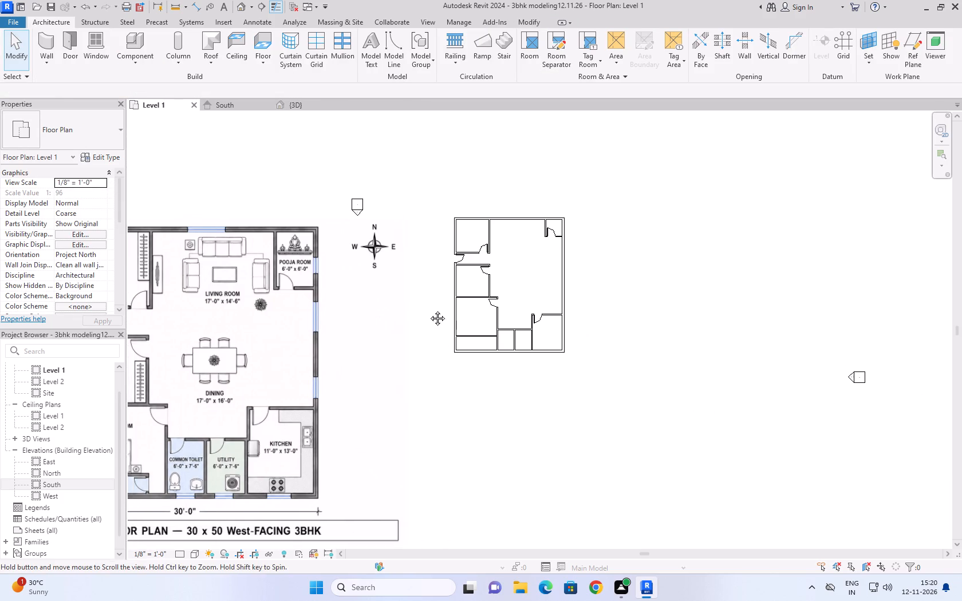
{"action": "middle_click_drag", "start_coordinate": [429, 310], "coordinate": [443, 335]}
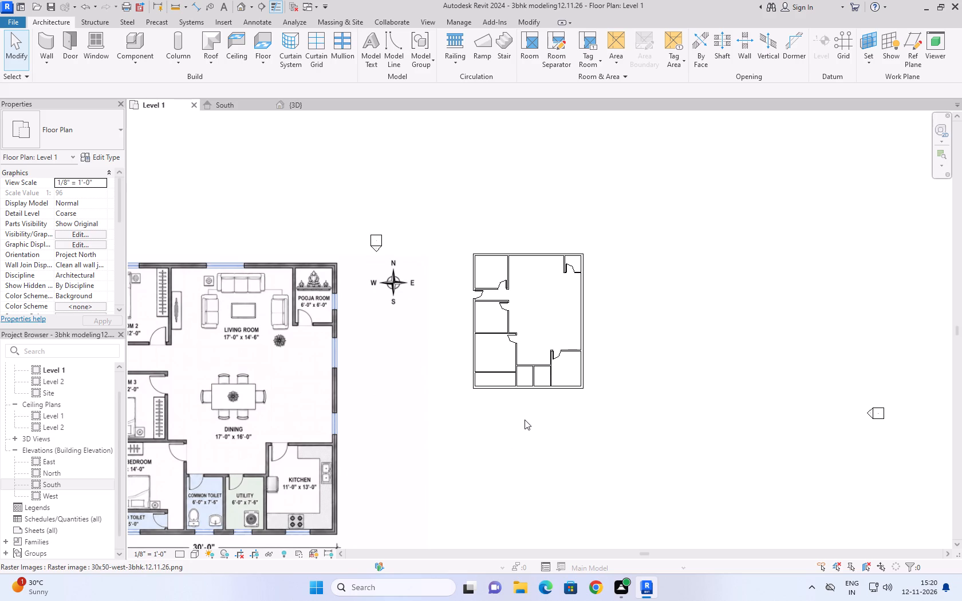
{"action": "left_click", "coordinate": [72, 38]}
{"action": "left_click", "coordinate": [88, 125]}
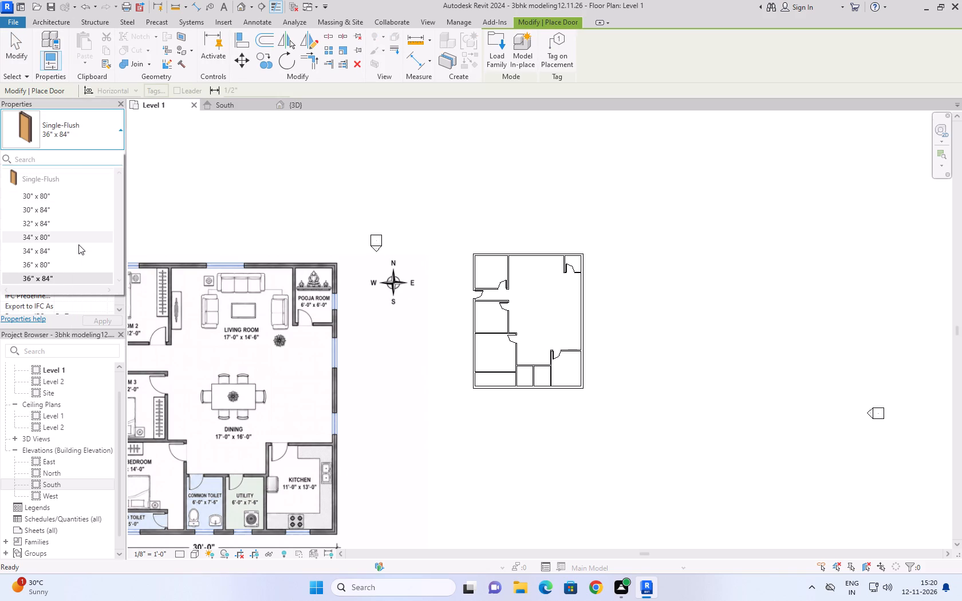
{"action": "left_click", "coordinate": [74, 214]}
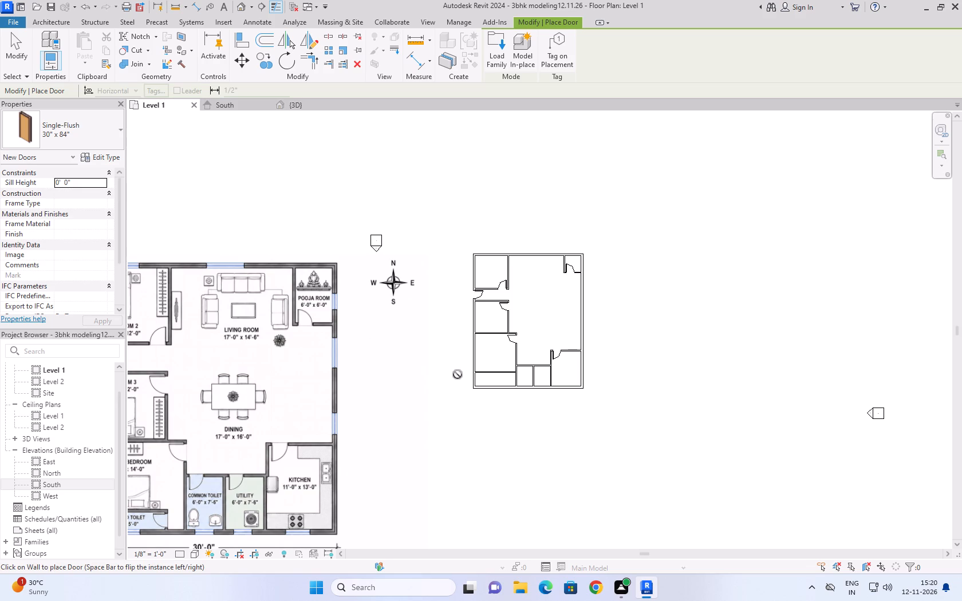
{"action": "scroll", "coordinate": [533, 383], "scroll_direction": "up", "scroll_amount": 10}
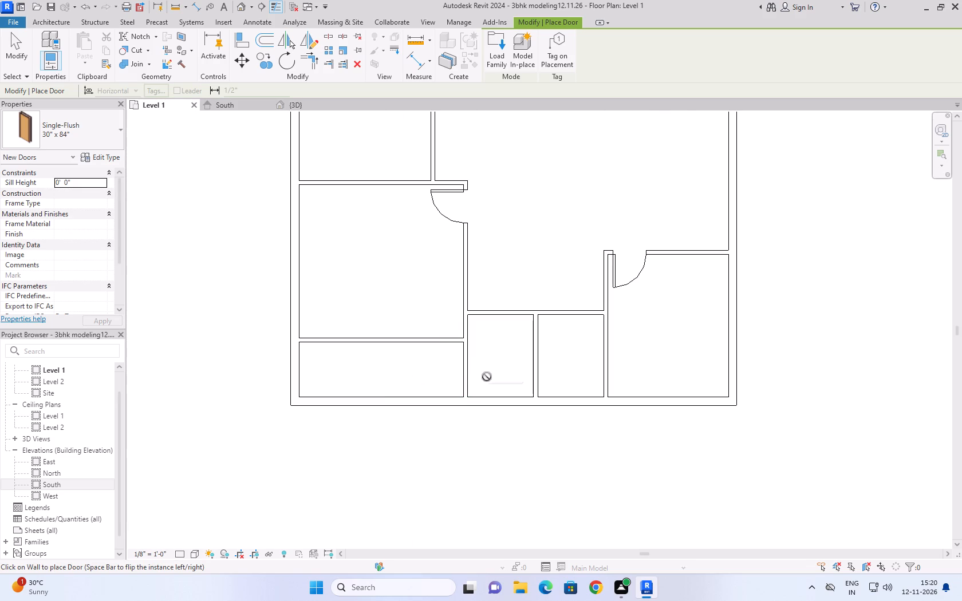
{"action": "scroll", "coordinate": [522, 295], "scroll_direction": "down", "scroll_amount": 13}
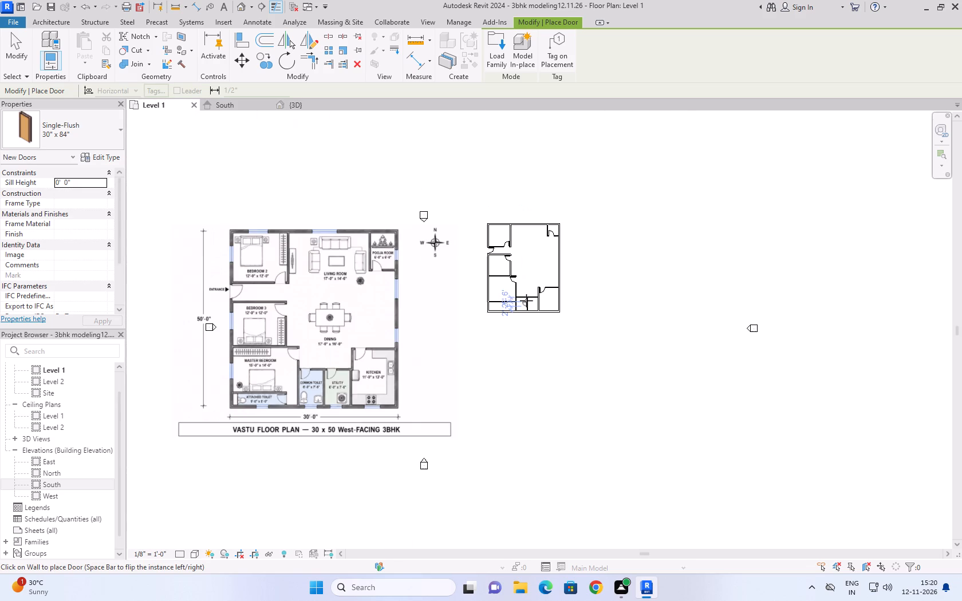
{"action": "scroll", "coordinate": [512, 309], "scroll_direction": "up", "scroll_amount": 15}
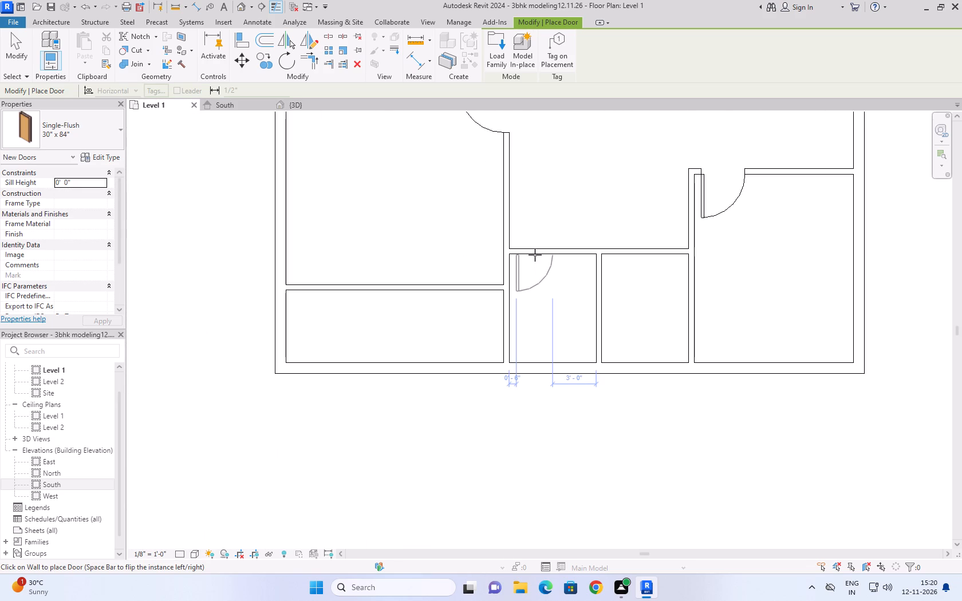
{"action": "left_click", "coordinate": [535, 255]}
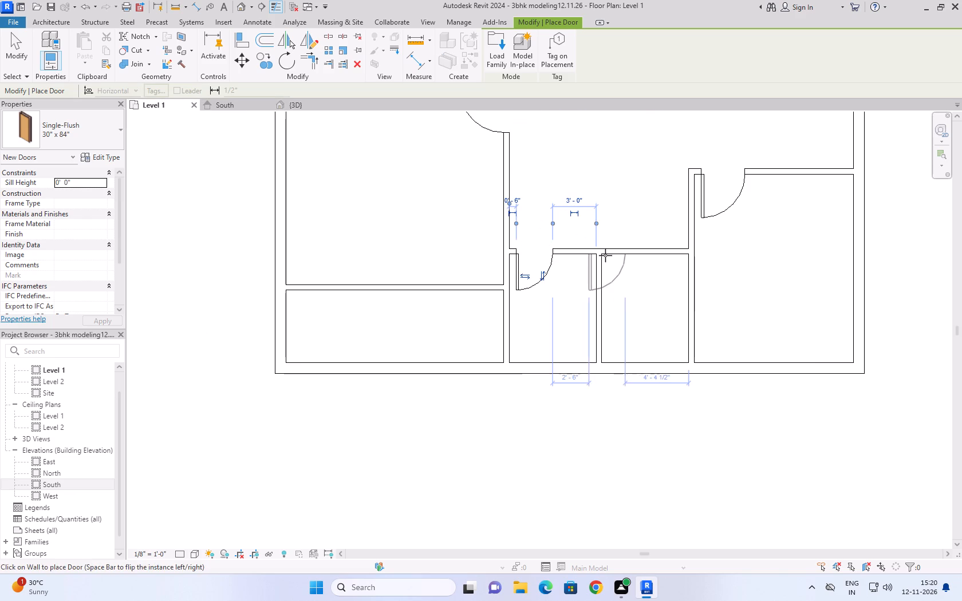
Place a Single-Flush 30" x 84" door in the utility room's north wall, 6" from its west wall, opening inward.
{"action": "left_click", "coordinate": [627, 255]}
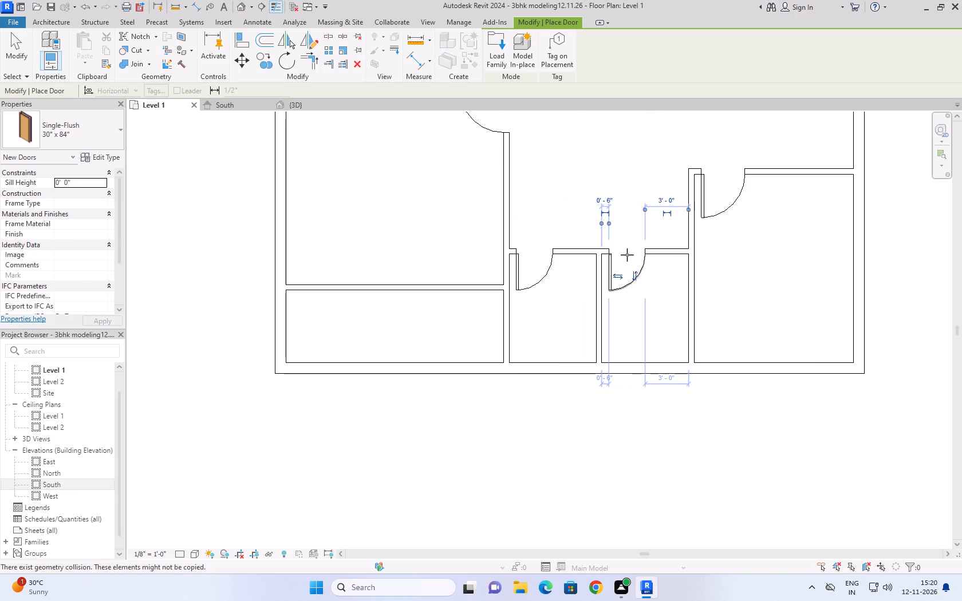
{"action": "scroll", "coordinate": [647, 212], "scroll_direction": "down", "scroll_amount": 13}
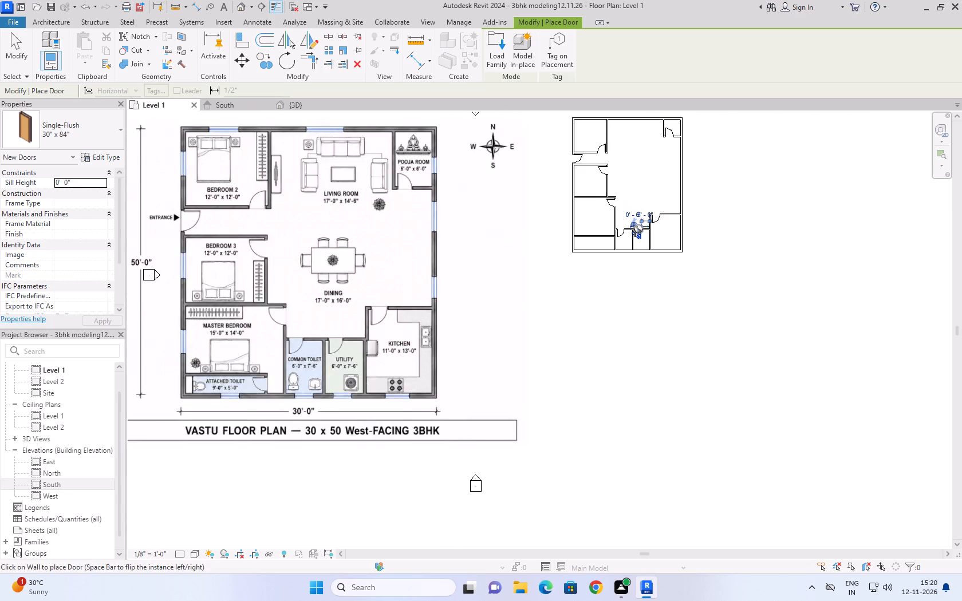
{"action": "key", "text": "Escape"}
{"action": "key", "text": "Escape"}
{"action": "key", "text": "Escape"}
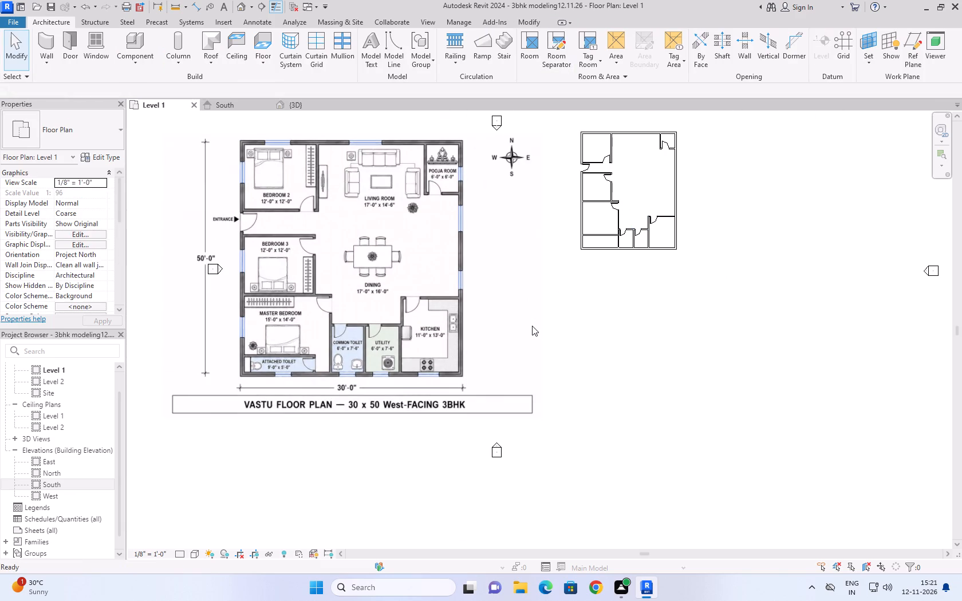
{"action": "key", "text": "Escape"}
Draw a 4.5" wall across the attached toilet strip, 9' from the west wall's inner face, from the south outer wall to the strip's north wall.
{"action": "scroll", "coordinate": [595, 233], "scroll_direction": "up", "scroll_amount": 7}
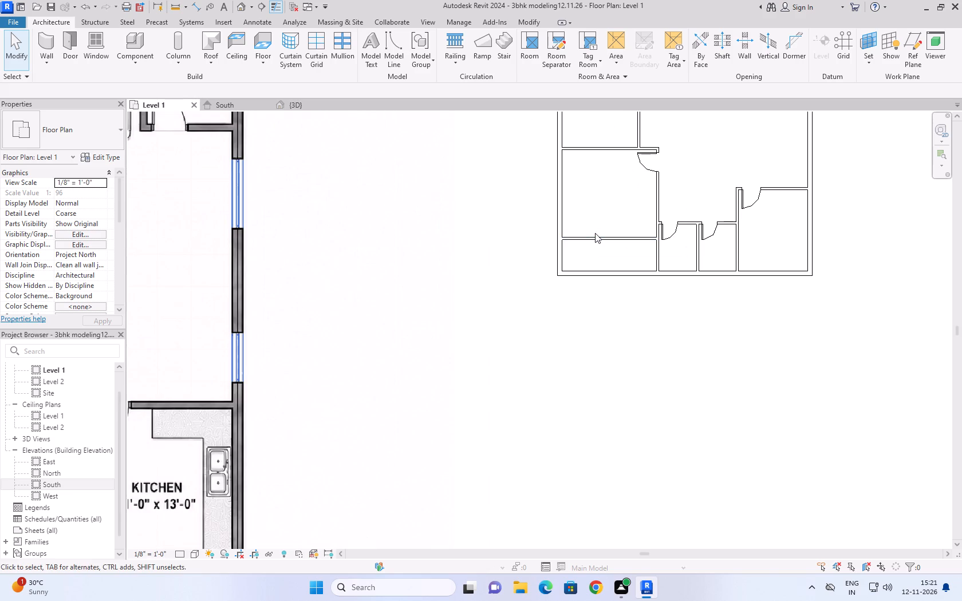
{"action": "left_click", "coordinate": [595, 237]}
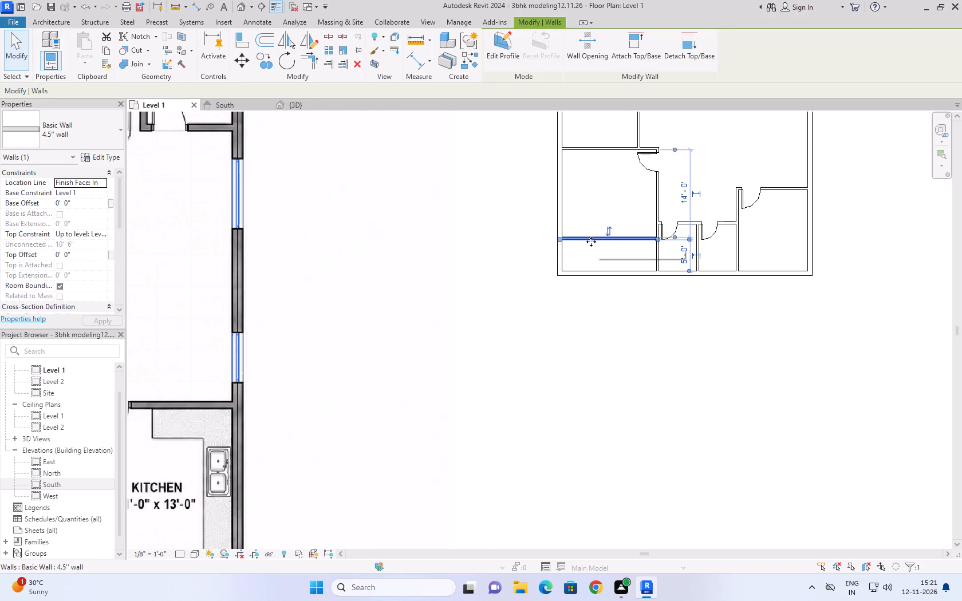
{"action": "key", "text": "c"}
{"action": "key", "text": "s"}
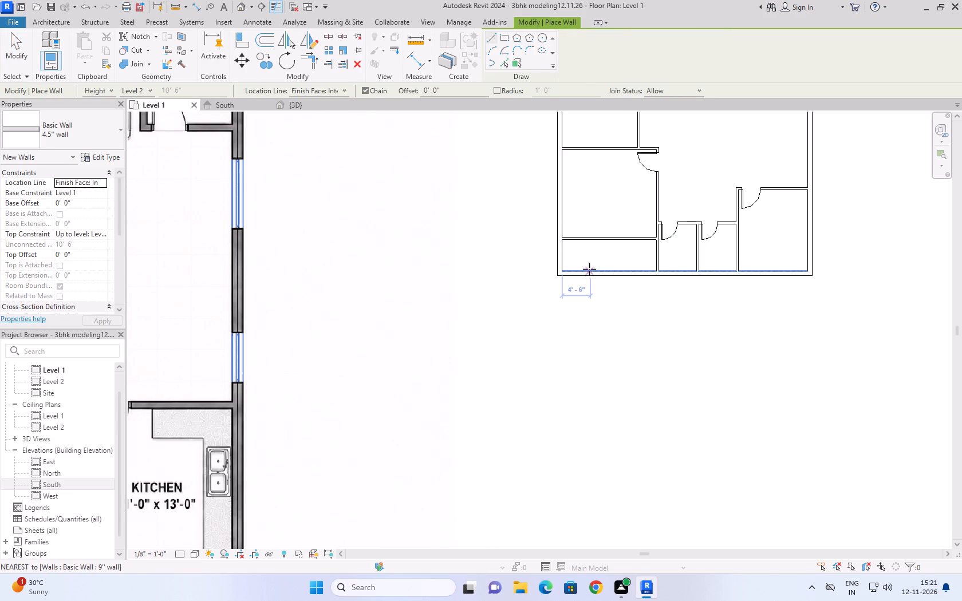
{"action": "scroll", "coordinate": [590, 269], "scroll_direction": "up", "scroll_amount": 1}
{"action": "scroll", "coordinate": [590, 269], "scroll_direction": "down", "scroll_amount": 6}
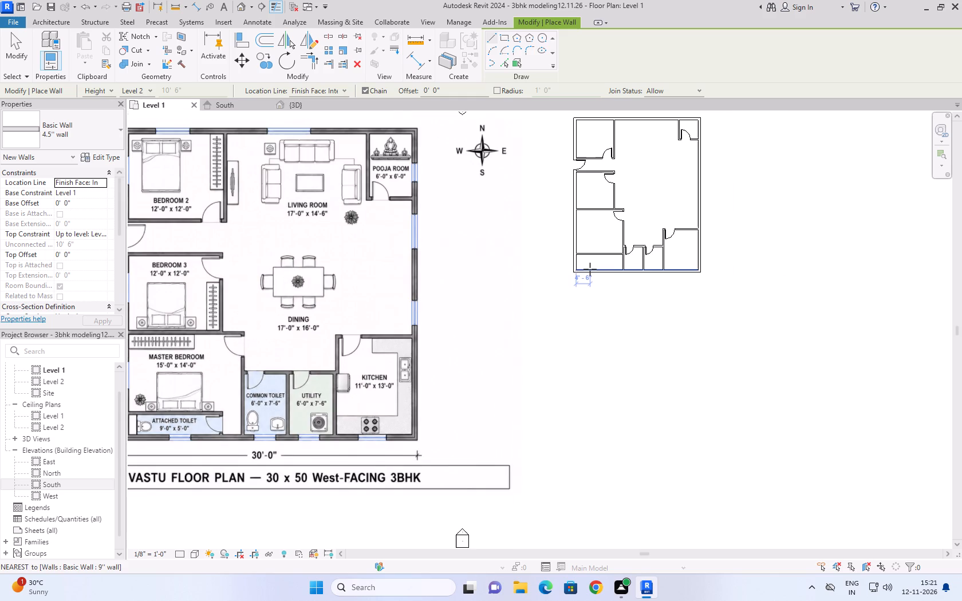
{"action": "type", "text": "9'"}
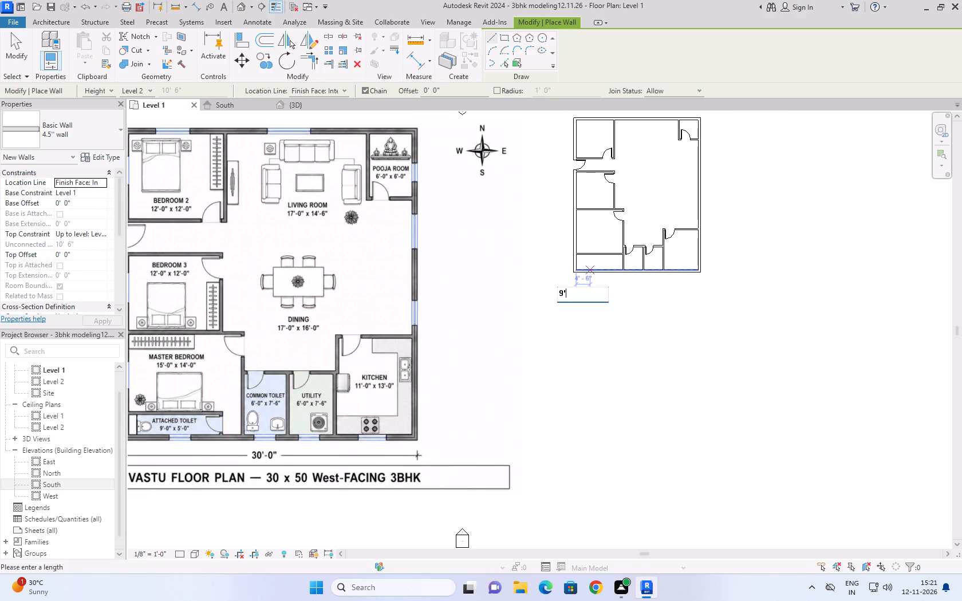
{"action": "key", "text": "Return"}
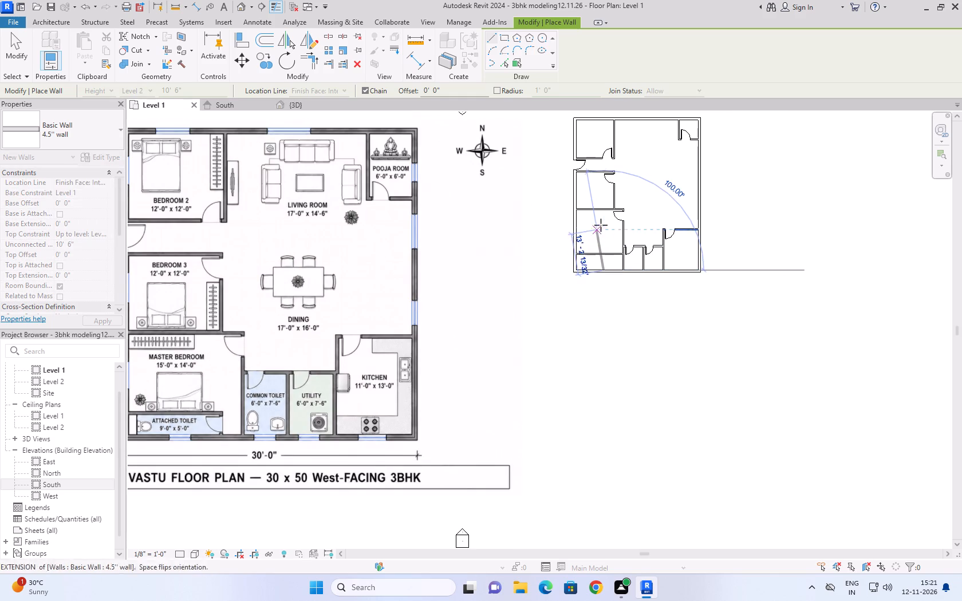
{"action": "scroll", "coordinate": [601, 225], "scroll_direction": "up", "scroll_amount": 8}
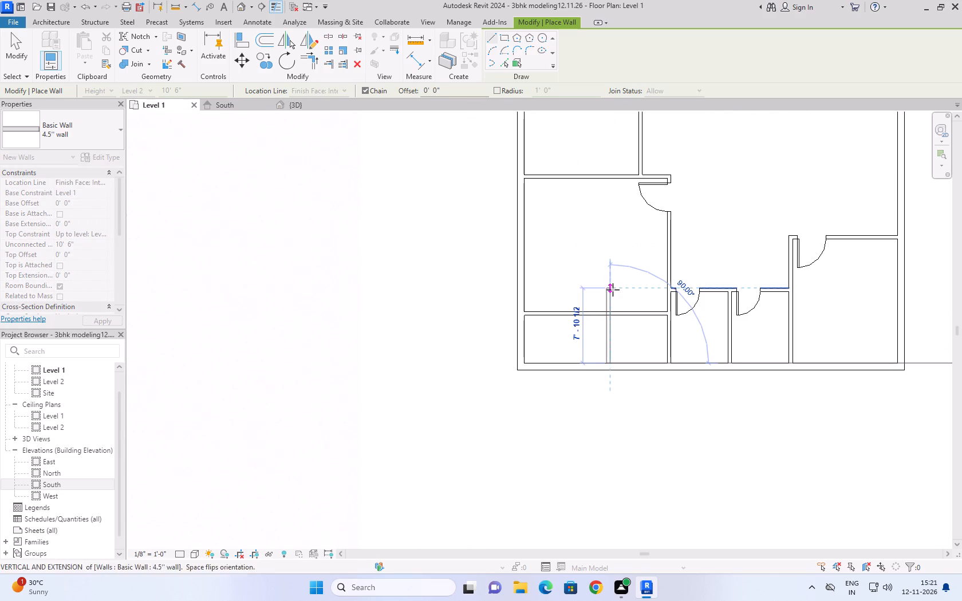
{"action": "left_click", "coordinate": [610, 313]}
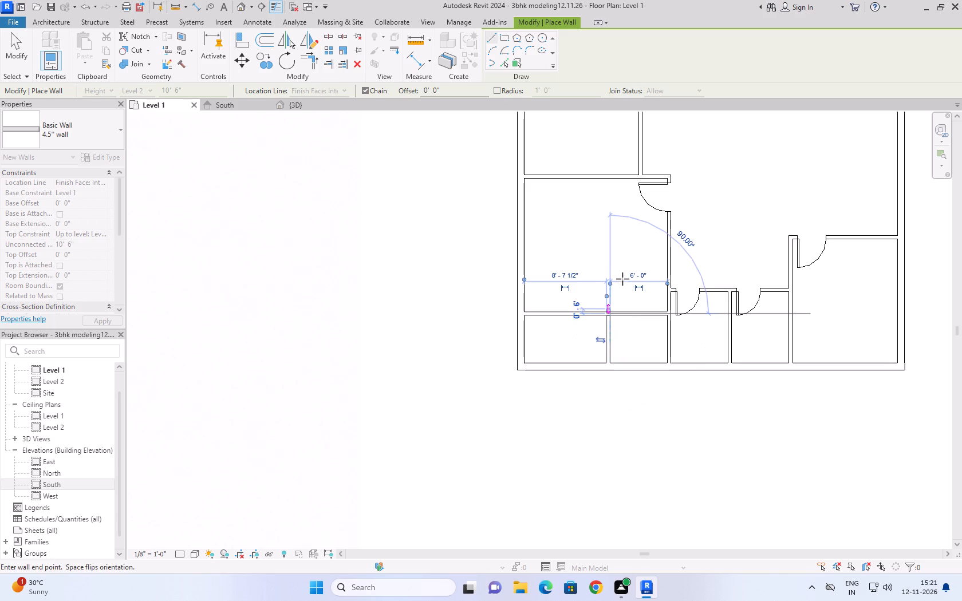
{"action": "key", "text": "Escape"}
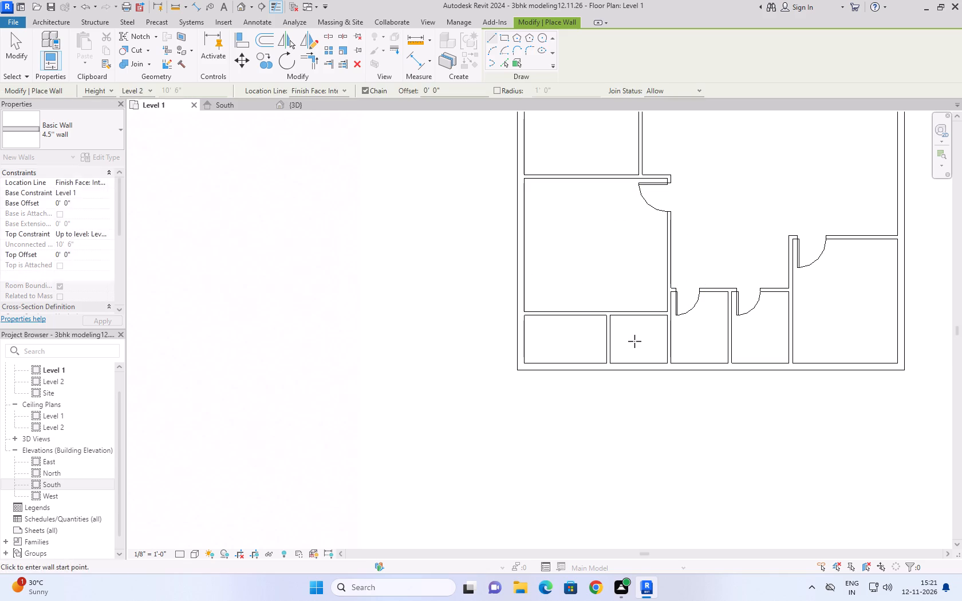
{"action": "key", "text": "Escape"}
Shorten the wall between the master bedroom and attached toilet so its east end meets the toilet's new east wall.
{"action": "scroll", "coordinate": [636, 334], "scroll_direction": "down", "scroll_amount": 10}
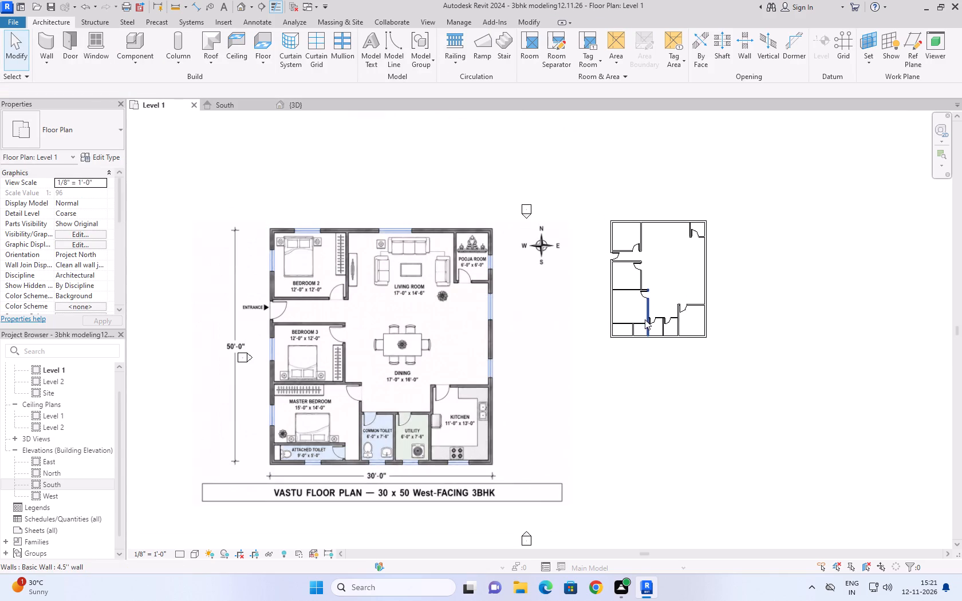
{"action": "scroll", "coordinate": [622, 389], "scroll_direction": "up", "scroll_amount": 7}
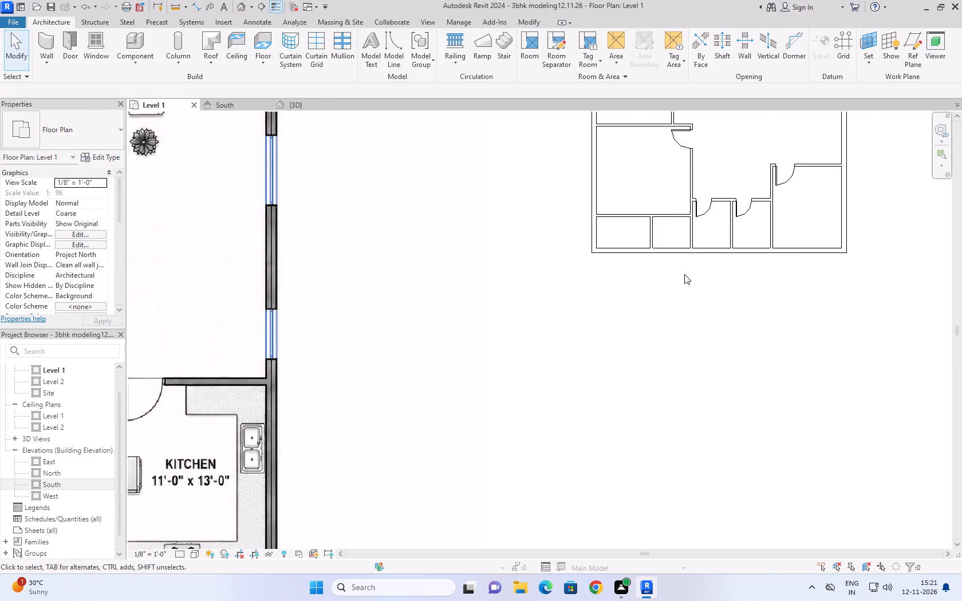
{"action": "left_click", "coordinate": [671, 214]}
{"action": "middle_click_drag", "start_coordinate": [669, 228], "coordinate": [562, 407]}
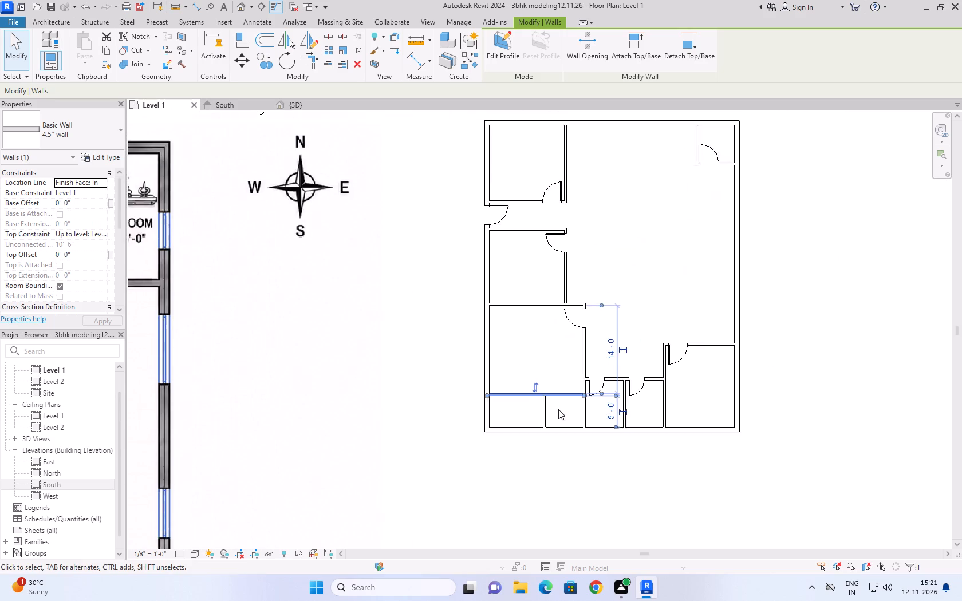
{"action": "scroll", "coordinate": [560, 401], "scroll_direction": "up", "scroll_amount": 10}
{"action": "left_click_drag", "start_coordinate": [659, 377], "coordinate": [561, 377]}
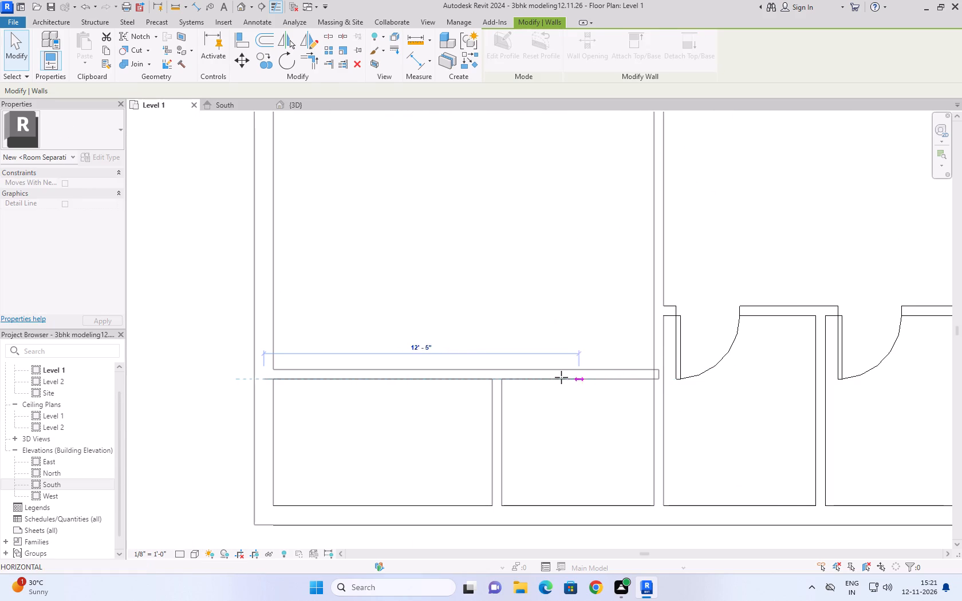
{"action": "left_click_drag", "start_coordinate": [561, 377], "coordinate": [501, 378]}
{"action": "key", "text": "Escape"}
Place a Single-Flush 30" x 84" door in the attached toilet's east wall, 6" from its north wall, opening inward.
{"action": "scroll", "coordinate": [553, 267], "scroll_direction": "down", "scroll_amount": 14}
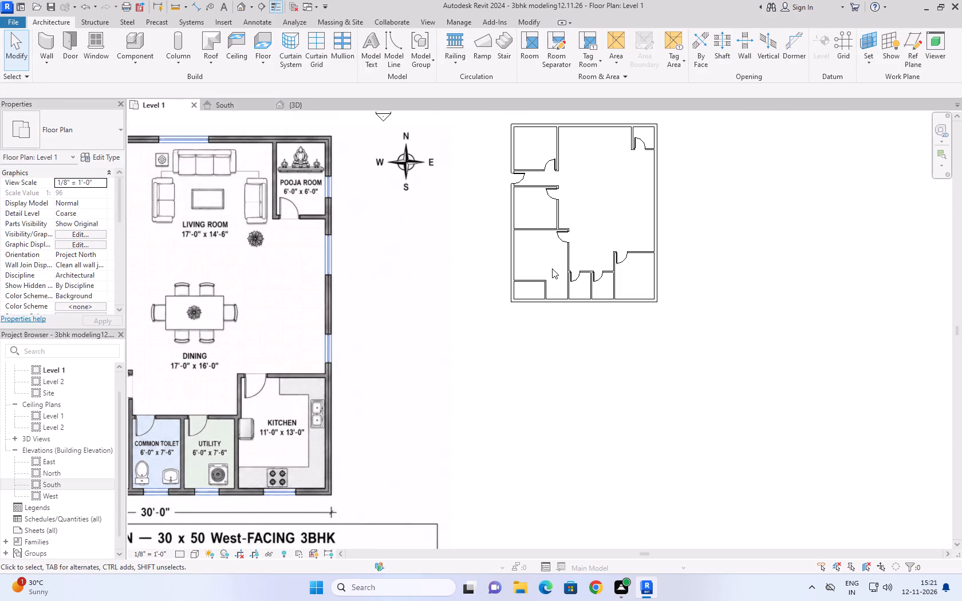
{"action": "left_click", "coordinate": [574, 282]}
{"action": "type", "text": "cs"}
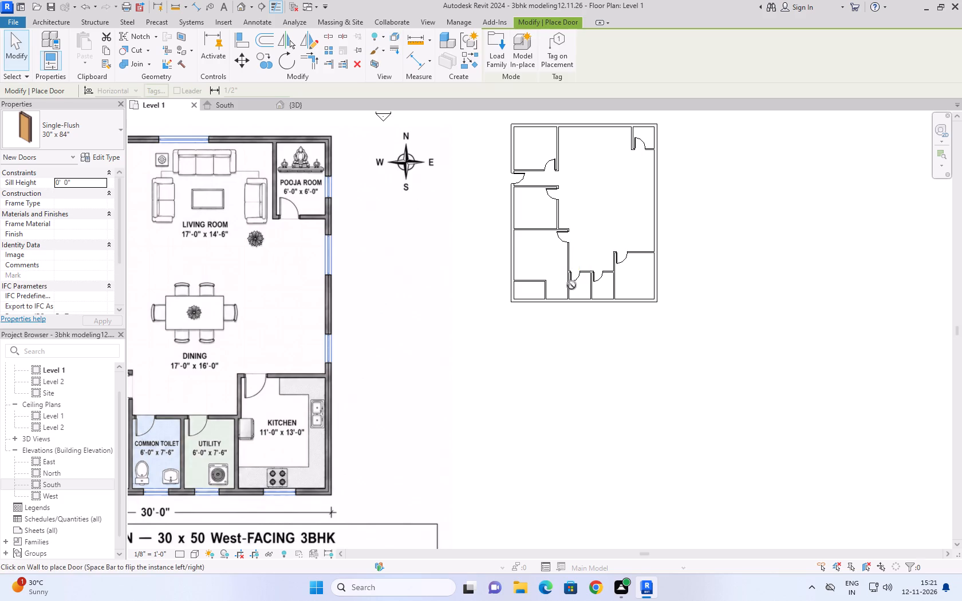
{"action": "scroll", "coordinate": [558, 294], "scroll_direction": "up", "scroll_amount": 8}
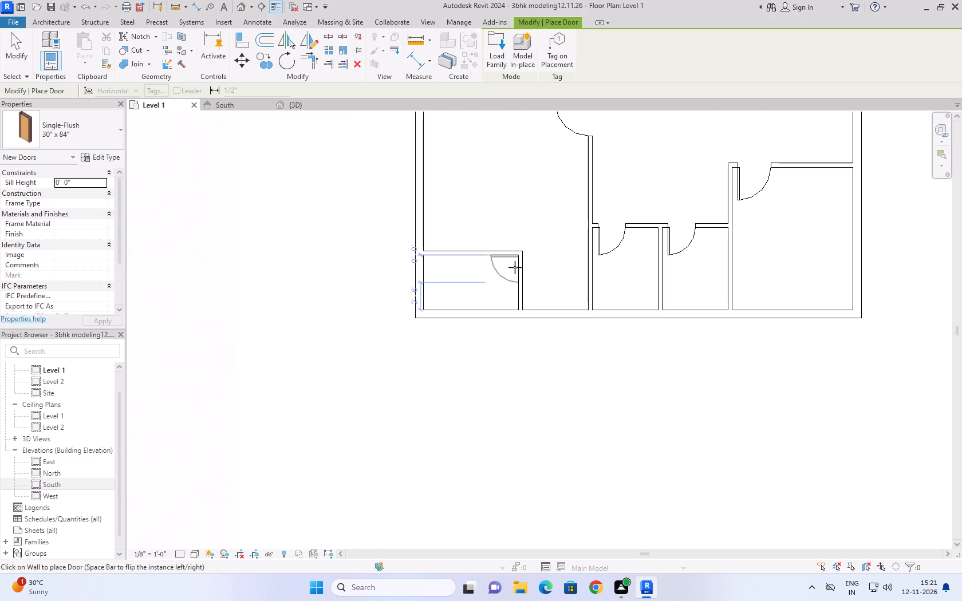
{"action": "left_click", "coordinate": [516, 274]}
{"action": "scroll", "coordinate": [531, 159], "scroll_direction": "down", "scroll_amount": 3}
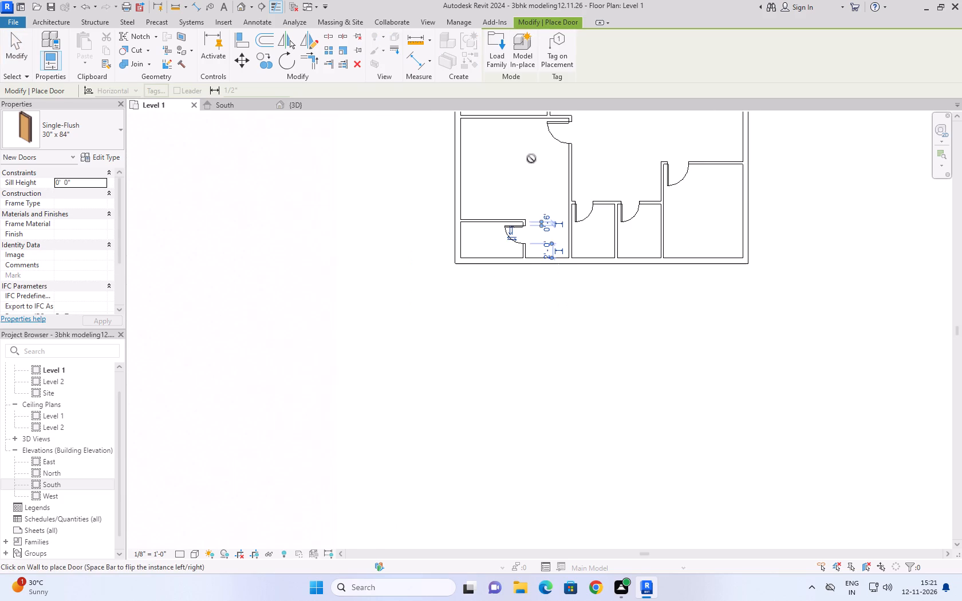
{"action": "middle_click_drag", "start_coordinate": [531, 161], "coordinate": [512, 279]}
{"action": "scroll", "coordinate": [520, 255], "scroll_direction": "down", "scroll_amount": 3}
{"action": "left_click", "coordinate": [15, 52]}
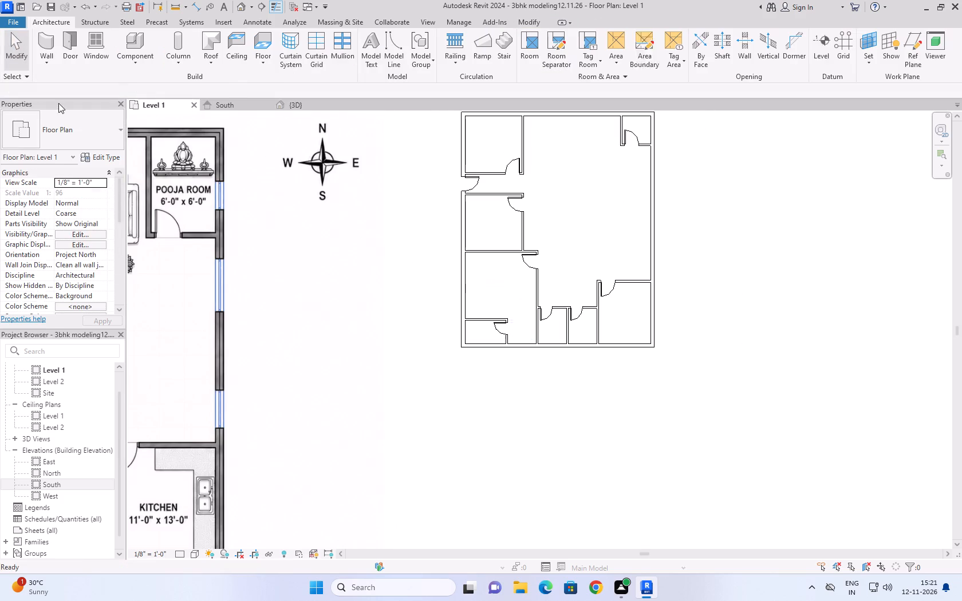
Review the modelled rooms and doors against the reference floor plan image, including its window positions.
{"action": "scroll", "coordinate": [365, 225], "scroll_direction": "down", "scroll_amount": 8}
{"action": "scroll", "coordinate": [127, 314], "scroll_direction": "up", "scroll_amount": 5}
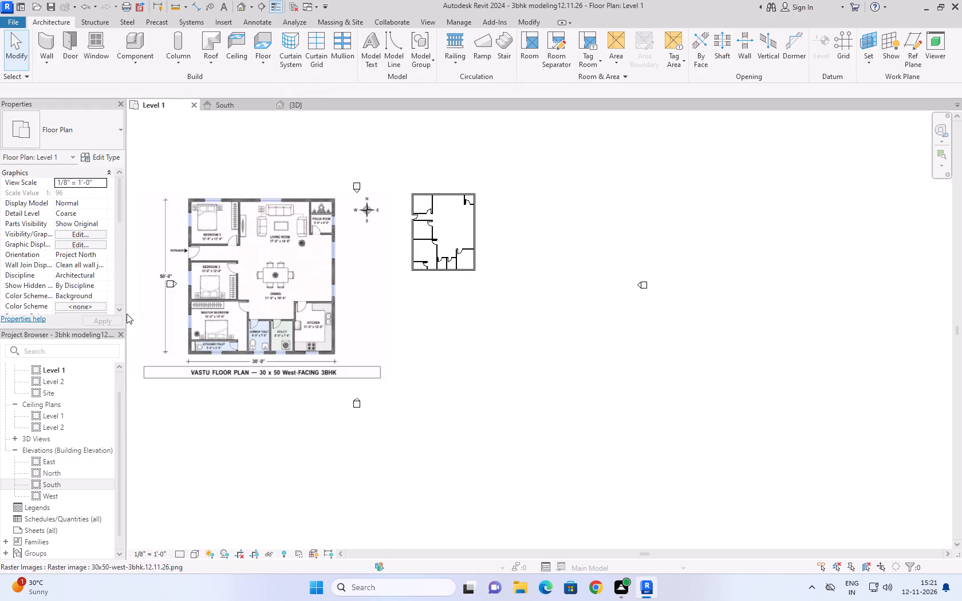
{"action": "scroll", "coordinate": [206, 299], "scroll_direction": "up", "scroll_amount": 6}
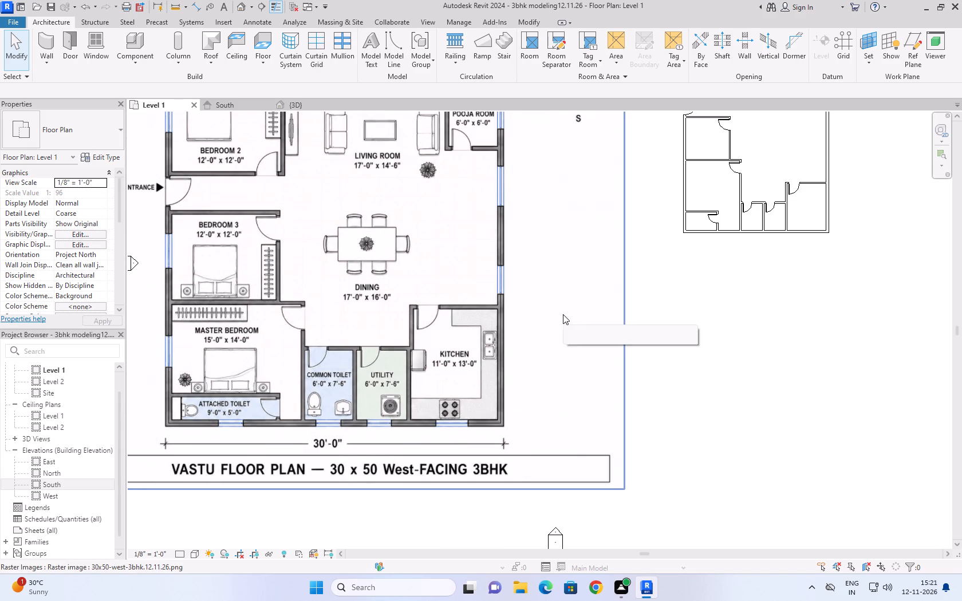
{"action": "middle_click_drag", "start_coordinate": [701, 283], "coordinate": [594, 358]}
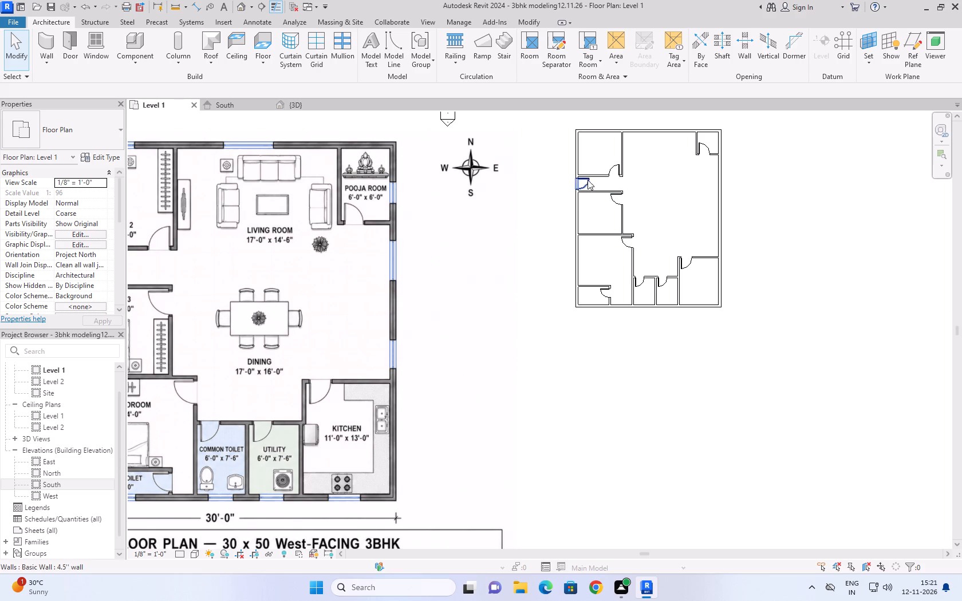
{"action": "scroll", "coordinate": [654, 191], "scroll_direction": "down", "scroll_amount": 3}
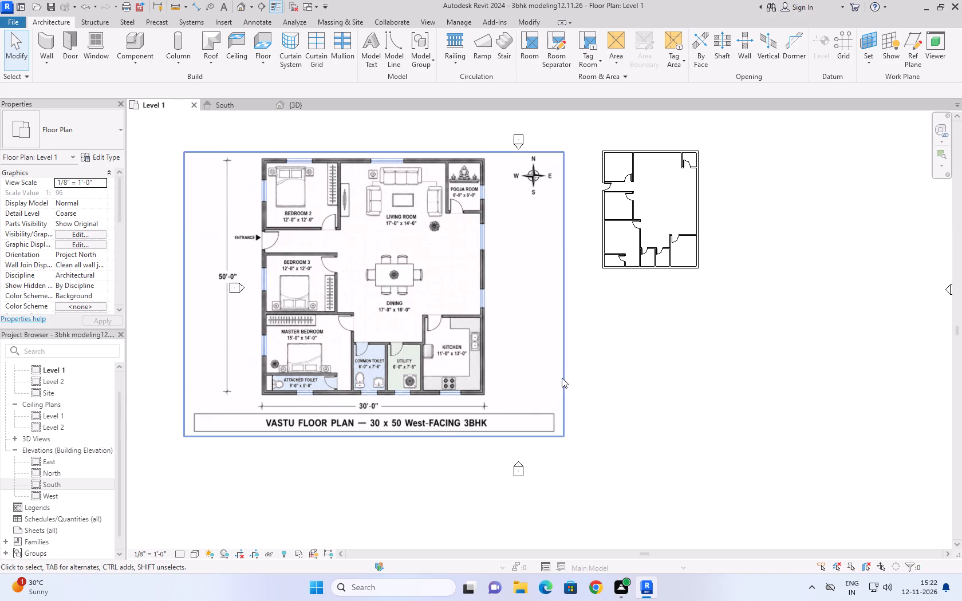
{"action": "scroll", "coordinate": [649, 370], "scroll_direction": "down", "scroll_amount": 3}
{"action": "scroll", "coordinate": [633, 343], "scroll_direction": "up", "scroll_amount": 1}
{"action": "middle_click_drag", "start_coordinate": [633, 343], "coordinate": [637, 445]}
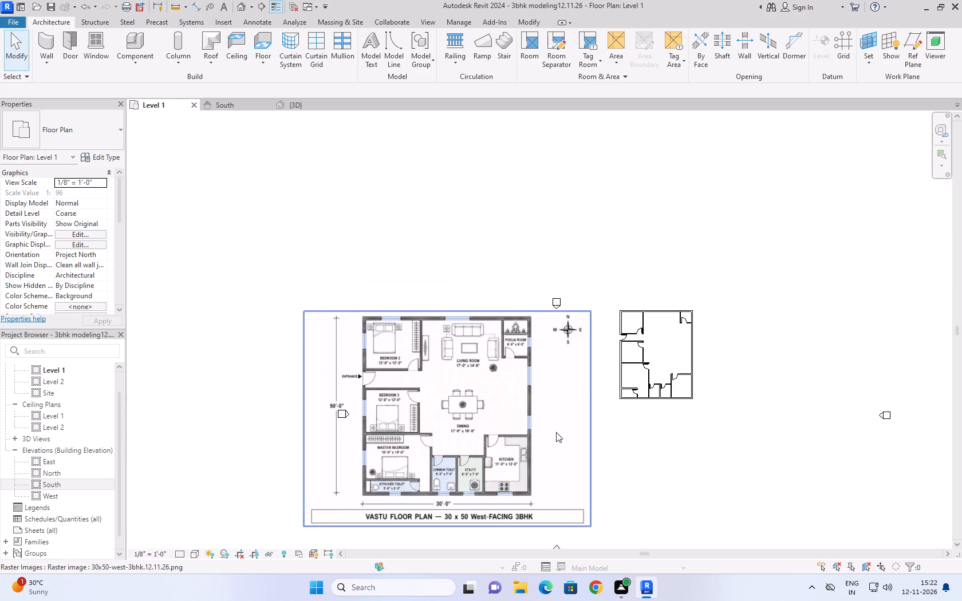
{"action": "scroll", "coordinate": [557, 412], "scroll_direction": "up", "scroll_amount": 3}
Place Window-Casement-Double 48" x 60" windows in Bedroom 2: west wall, 3' from the south wall, and centred in the north wall.
{"action": "left_click", "coordinate": [99, 45]}
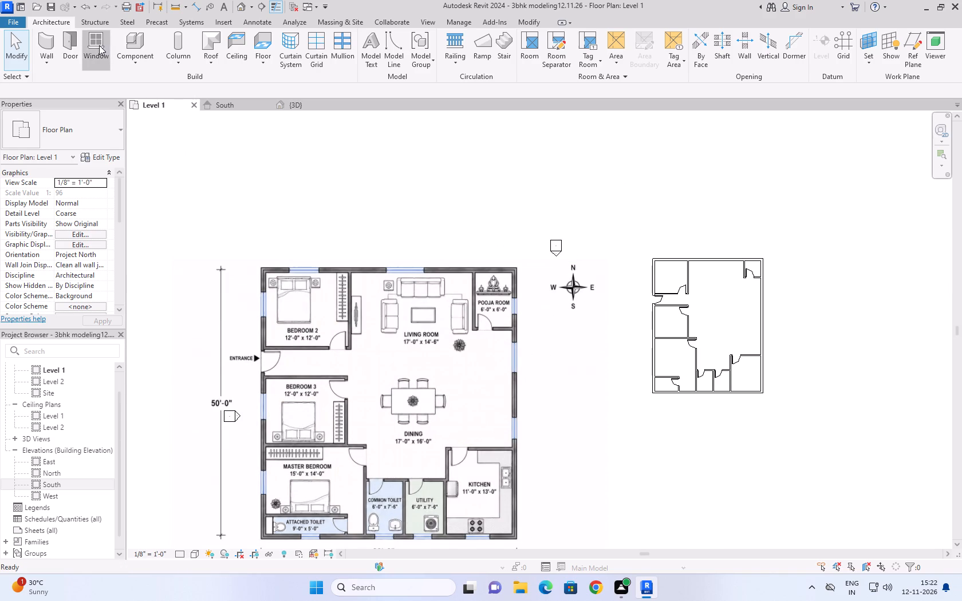
{"action": "left_click", "coordinate": [104, 118]}
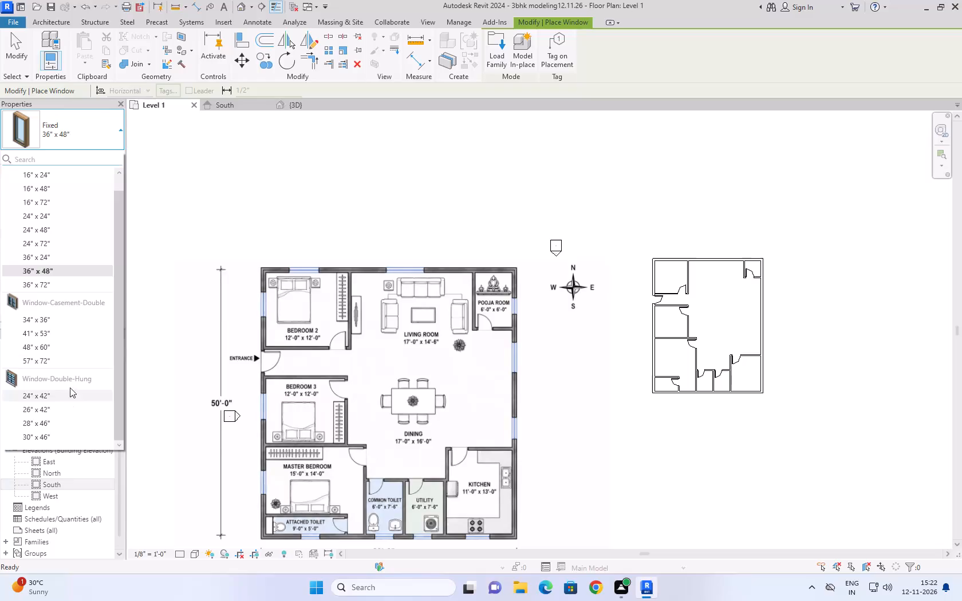
{"action": "left_click", "coordinate": [57, 349]}
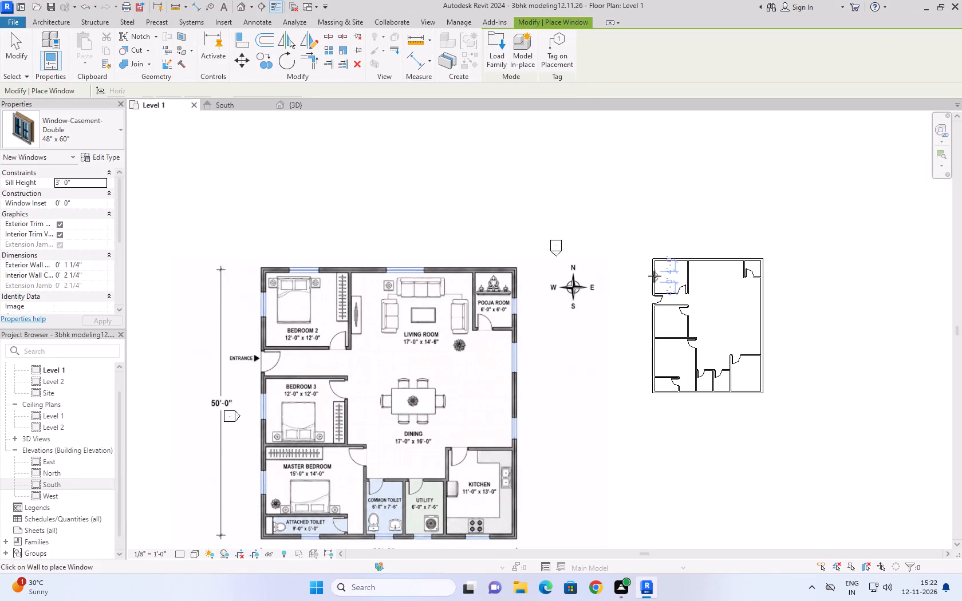
{"action": "scroll", "coordinate": [648, 284], "scroll_direction": "up", "scroll_amount": 3}
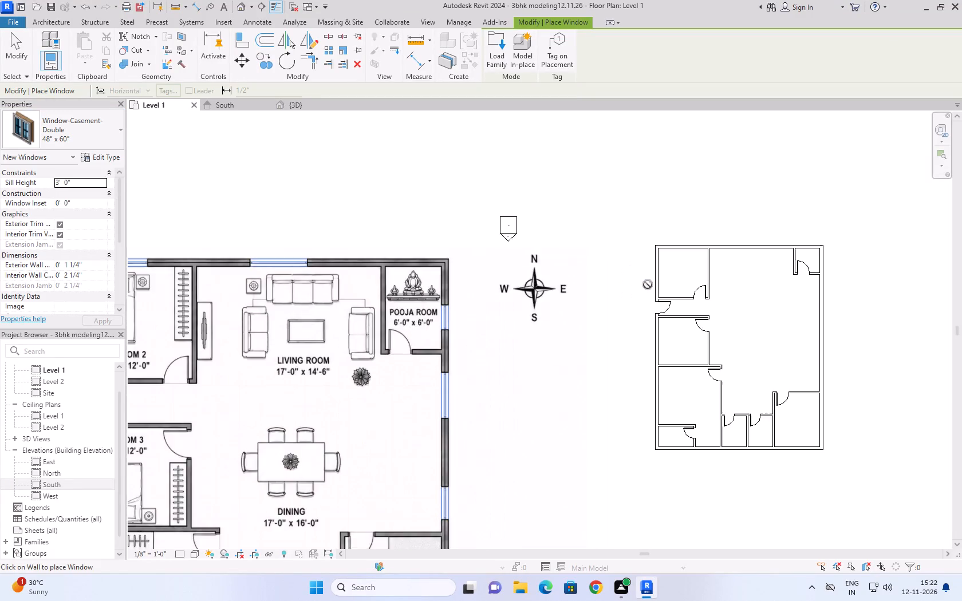
{"action": "scroll", "coordinate": [648, 284], "scroll_direction": "up", "scroll_amount": 3}
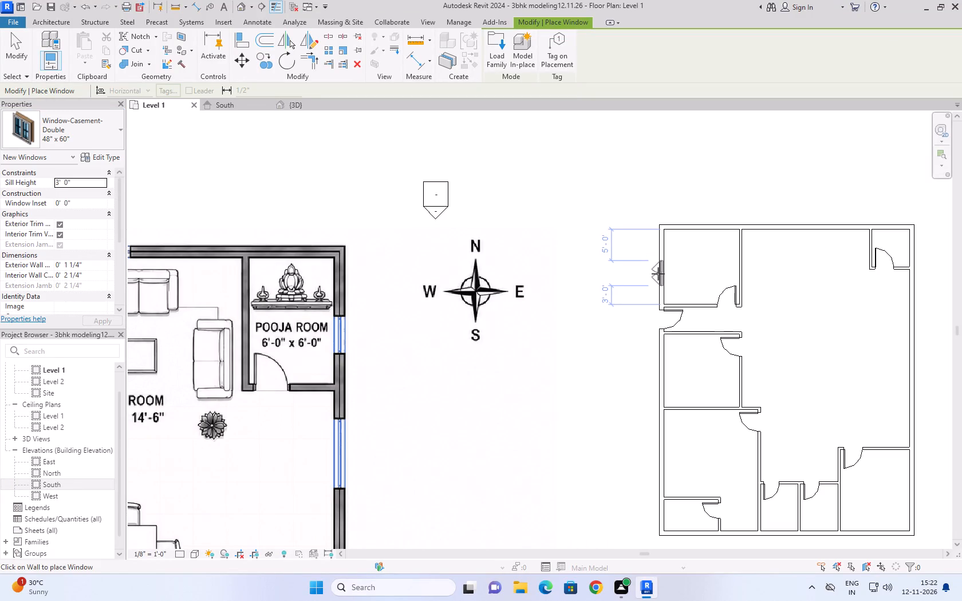
{"action": "left_click", "coordinate": [658, 274]}
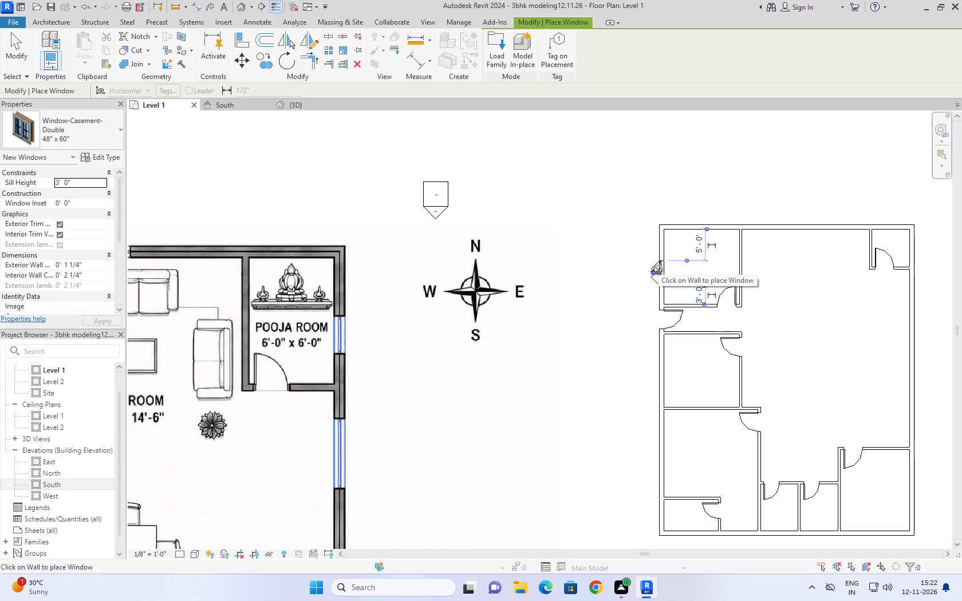
{"action": "left_click", "coordinate": [699, 225]}
Place a Window-Casement-Double 48" x 60" window in Bedroom 3's west wall, 3' from the room's south wall.
{"action": "scroll", "coordinate": [688, 346], "scroll_direction": "down", "scroll_amount": 4}
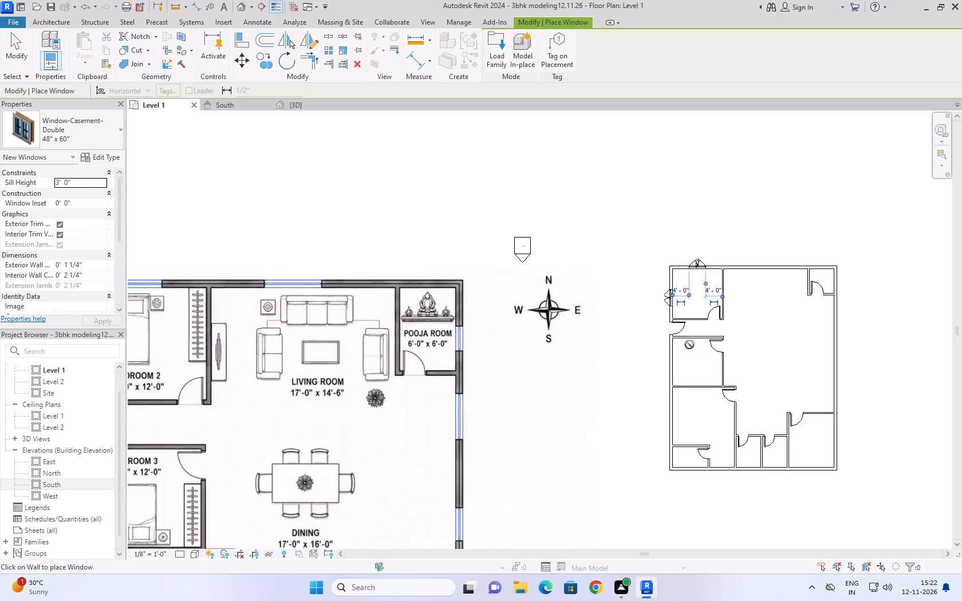
{"action": "scroll", "coordinate": [689, 345], "scroll_direction": "down", "scroll_amount": 1}
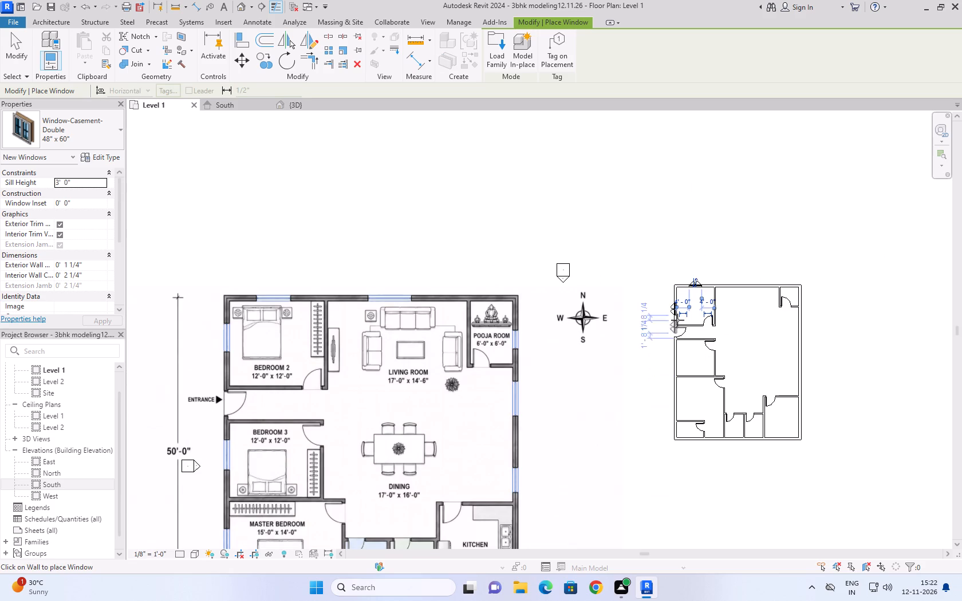
{"action": "scroll", "coordinate": [693, 296], "scroll_direction": "down", "scroll_amount": 2}
{"action": "scroll", "coordinate": [669, 359], "scroll_direction": "up", "scroll_amount": 3}
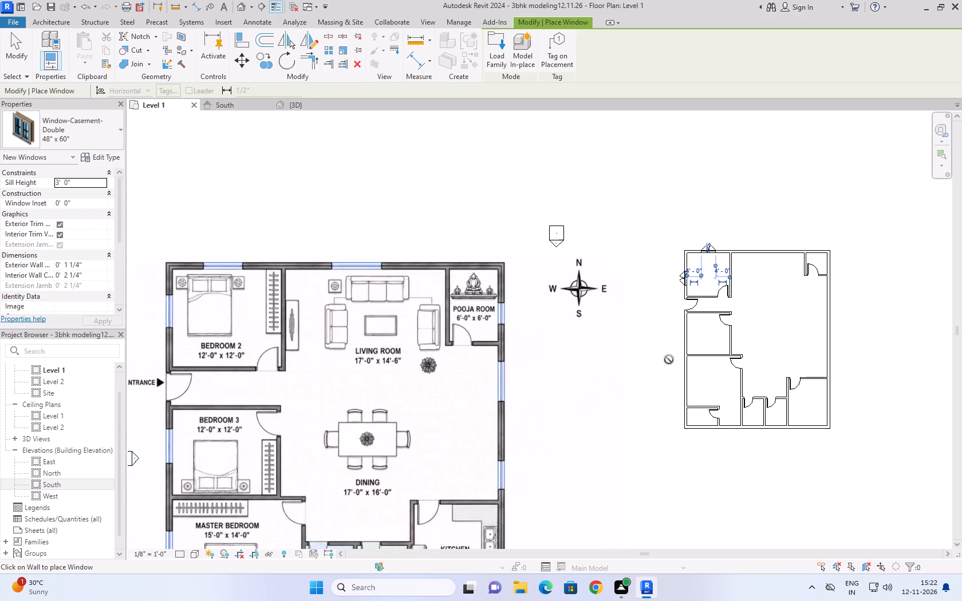
{"action": "scroll", "coordinate": [668, 355], "scroll_direction": "up", "scroll_amount": 3}
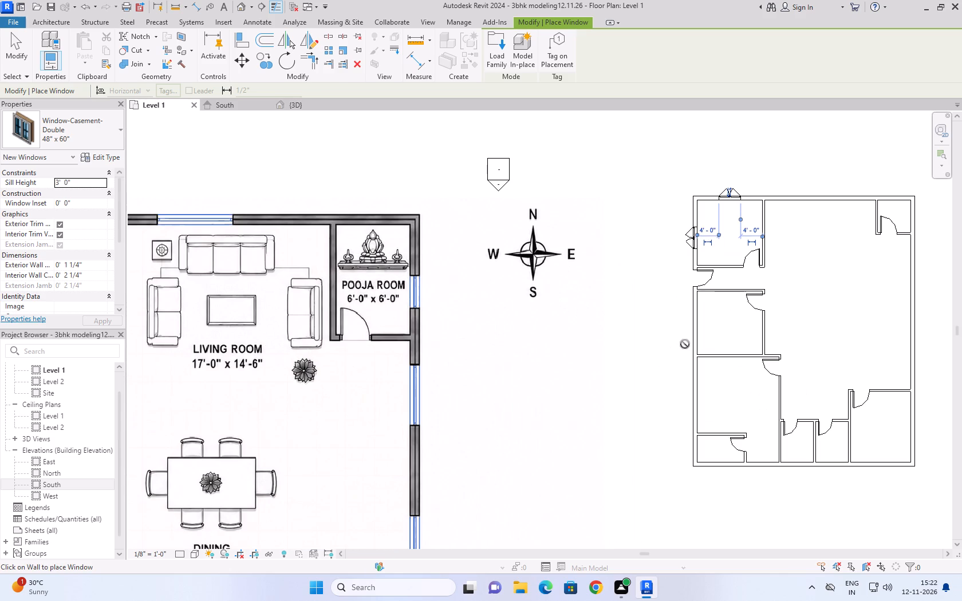
{"action": "scroll", "coordinate": [700, 331], "scroll_direction": "down", "scroll_amount": 3}
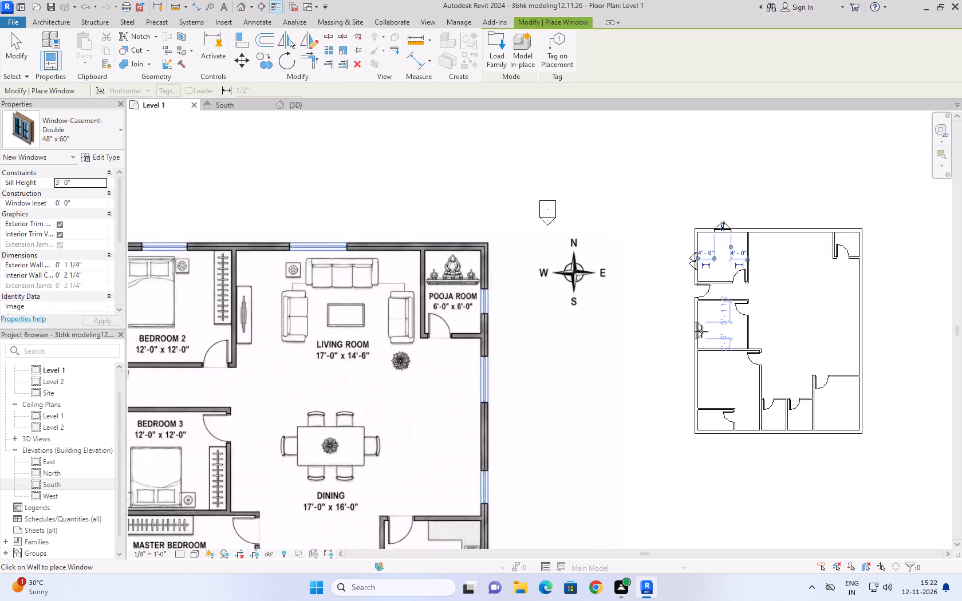
{"action": "scroll", "coordinate": [703, 331], "scroll_direction": "down", "scroll_amount": 2}
{"action": "scroll", "coordinate": [674, 351], "scroll_direction": "up", "scroll_amount": 3}
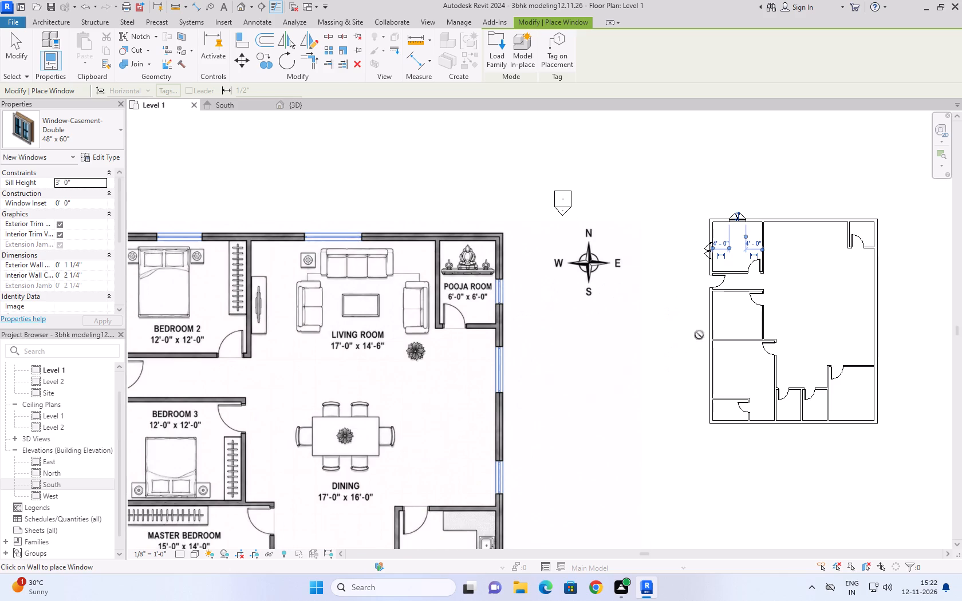
{"action": "scroll", "coordinate": [703, 330], "scroll_direction": "down", "scroll_amount": 3}
{"action": "scroll", "coordinate": [691, 344], "scroll_direction": "up", "scroll_amount": 6}
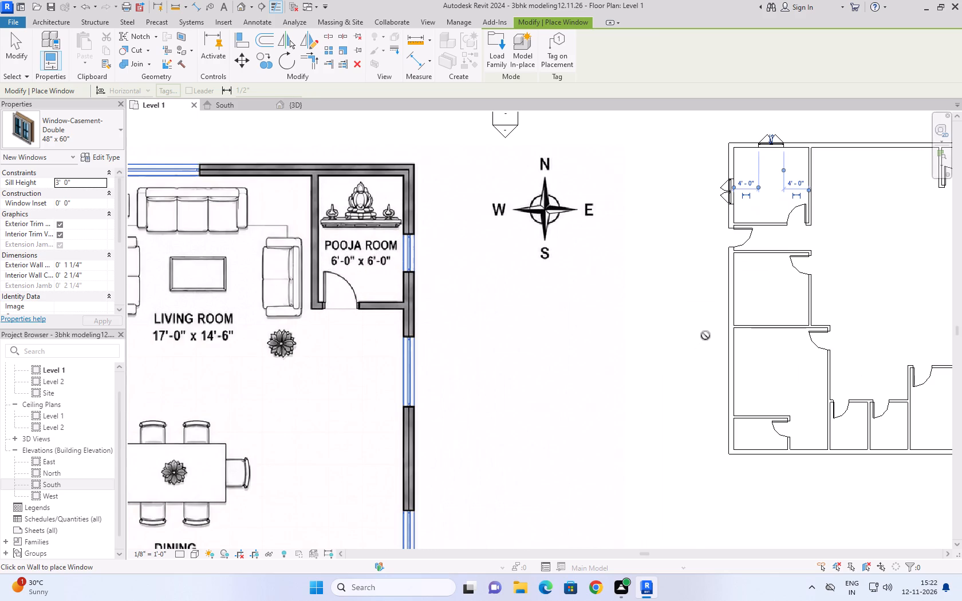
{"action": "left_click", "coordinate": [725, 295]}
Place a Window-Casement-Double 48" x 60" window centred in the master bedroom's west wall, 5' from each cross wall.
{"action": "scroll", "coordinate": [742, 276], "scroll_direction": "down", "scroll_amount": 5}
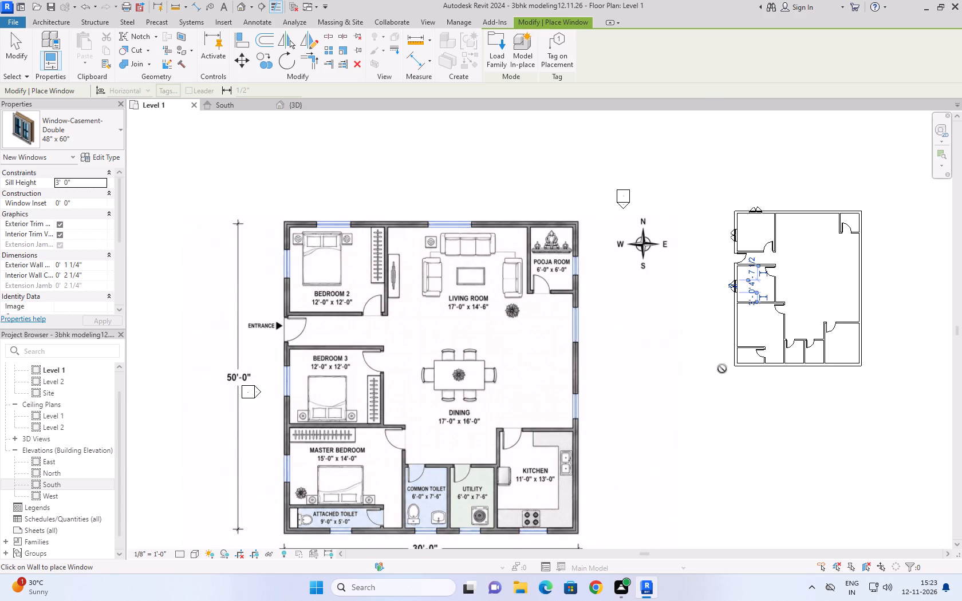
{"action": "scroll", "coordinate": [722, 369], "scroll_direction": "up", "scroll_amount": 2}
{"action": "scroll", "coordinate": [722, 369], "scroll_direction": "down", "scroll_amount": 2}
{"action": "scroll", "coordinate": [737, 354], "scroll_direction": "up", "scroll_amount": 3}
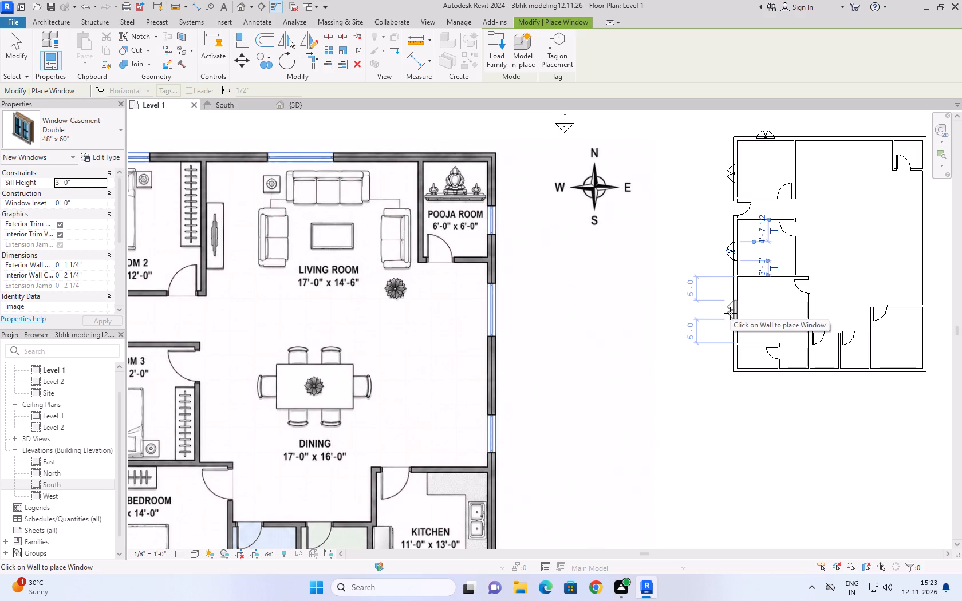
{"action": "left_click", "coordinate": [730, 313]}
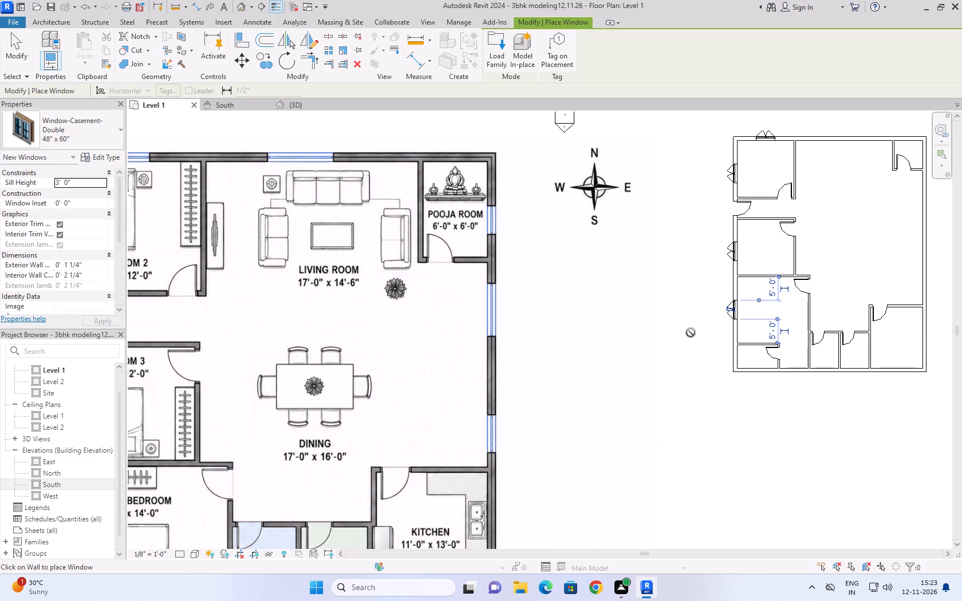
Place a Fixed 24" x 24" window in the attached toilet's south wall, 2'-6" from its west wall.
{"action": "left_click", "coordinate": [82, 126]}
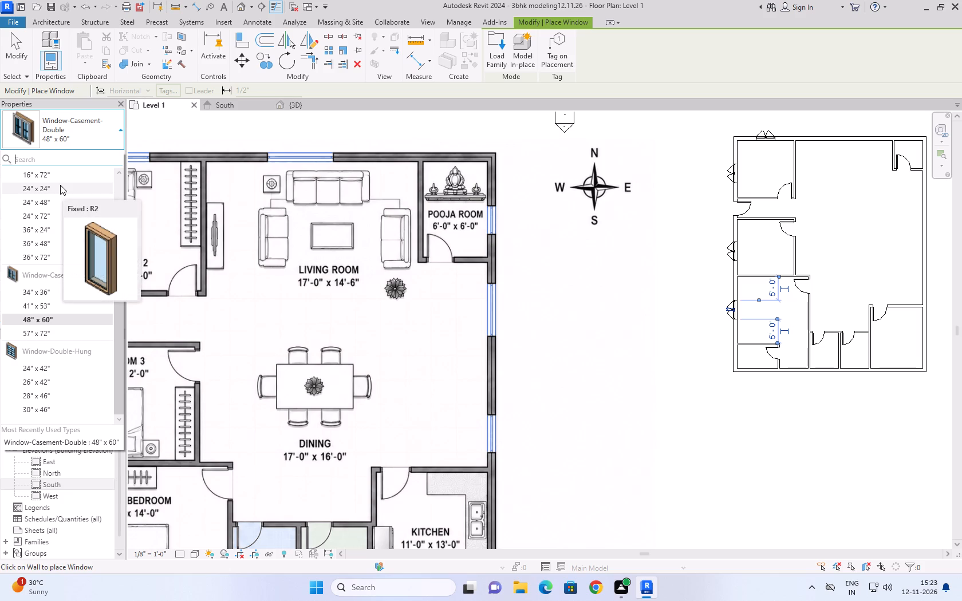
{"action": "left_click", "coordinate": [60, 185]}
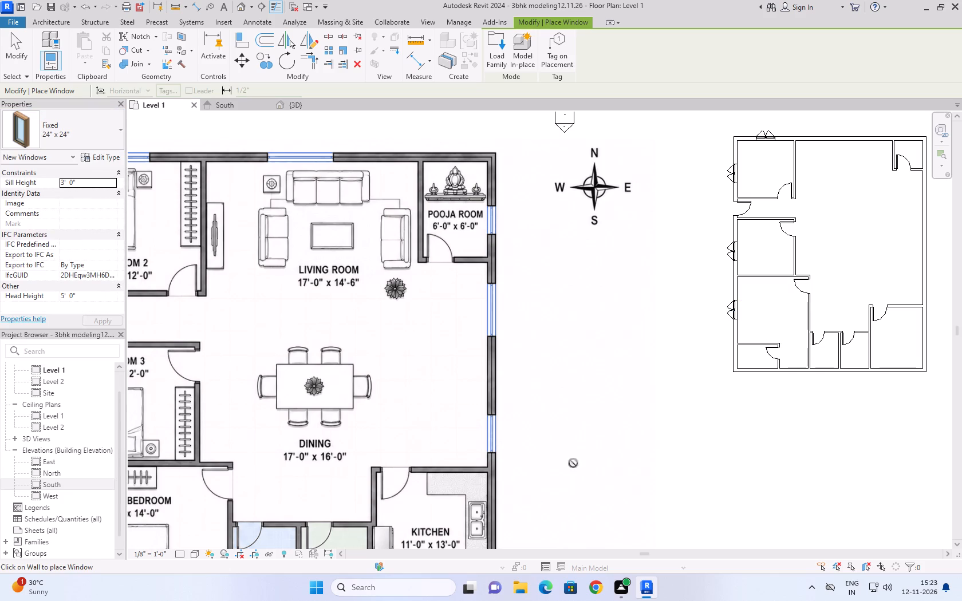
{"action": "scroll", "coordinate": [759, 379], "scroll_direction": "up", "scroll_amount": 7}
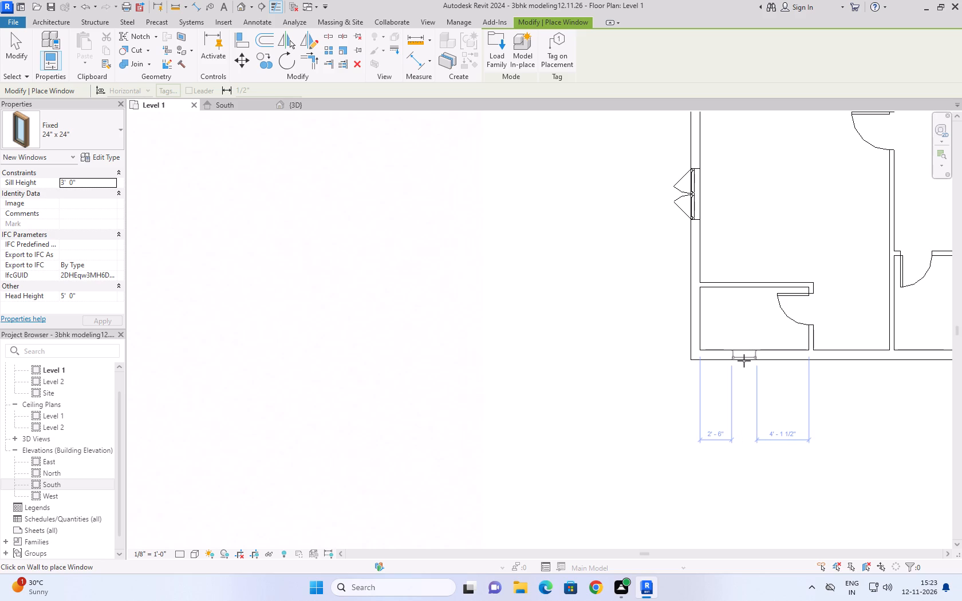
{"action": "left_click", "coordinate": [744, 361]}
Place a Fixed 24" x 24" window centred in the common toilet's south wall, 2' from each side wall.
{"action": "scroll", "coordinate": [745, 440], "scroll_direction": "up", "scroll_amount": 1}
{"action": "scroll", "coordinate": [745, 440], "scroll_direction": "down", "scroll_amount": 5}
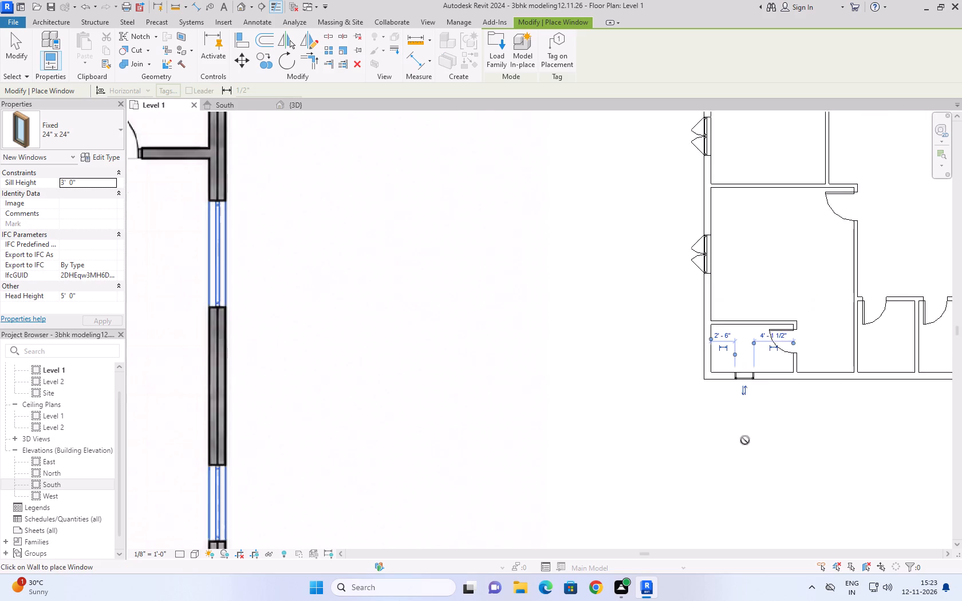
{"action": "scroll", "coordinate": [745, 440], "scroll_direction": "down", "scroll_amount": 10}
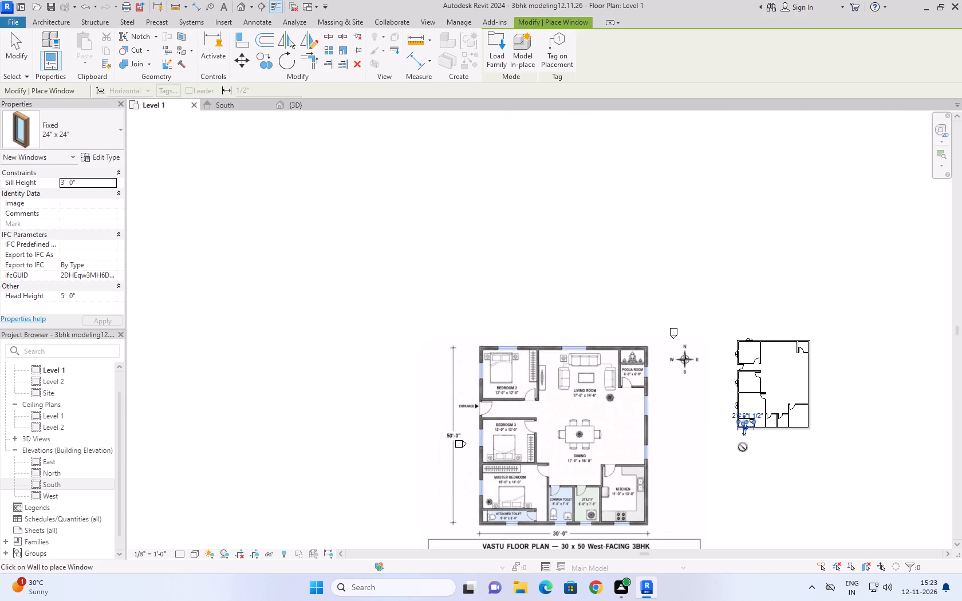
{"action": "scroll", "coordinate": [770, 440], "scroll_direction": "up", "scroll_amount": 12}
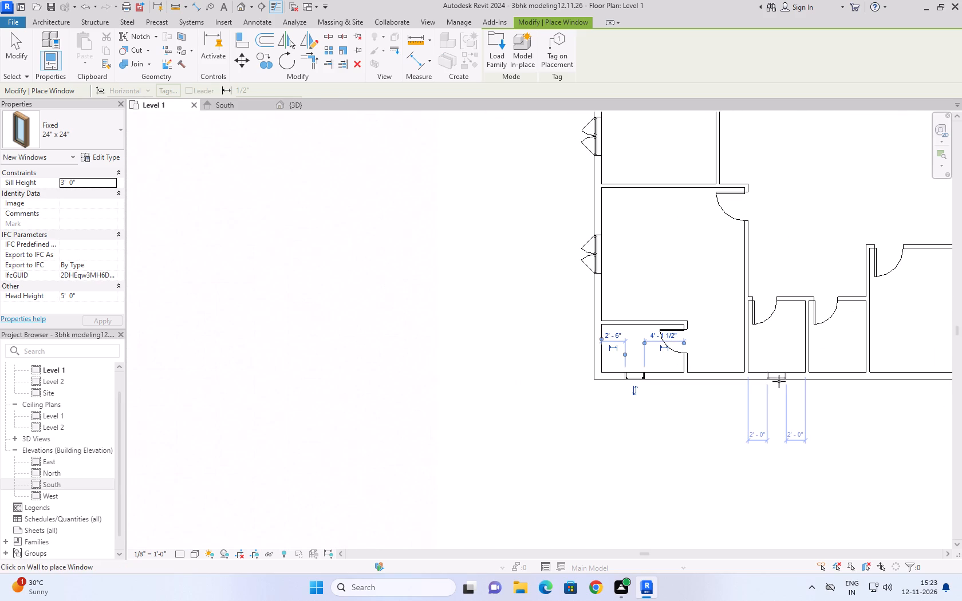
{"action": "left_click", "coordinate": [779, 381]}
{"action": "scroll", "coordinate": [779, 381], "scroll_direction": "down", "scroll_amount": 3}
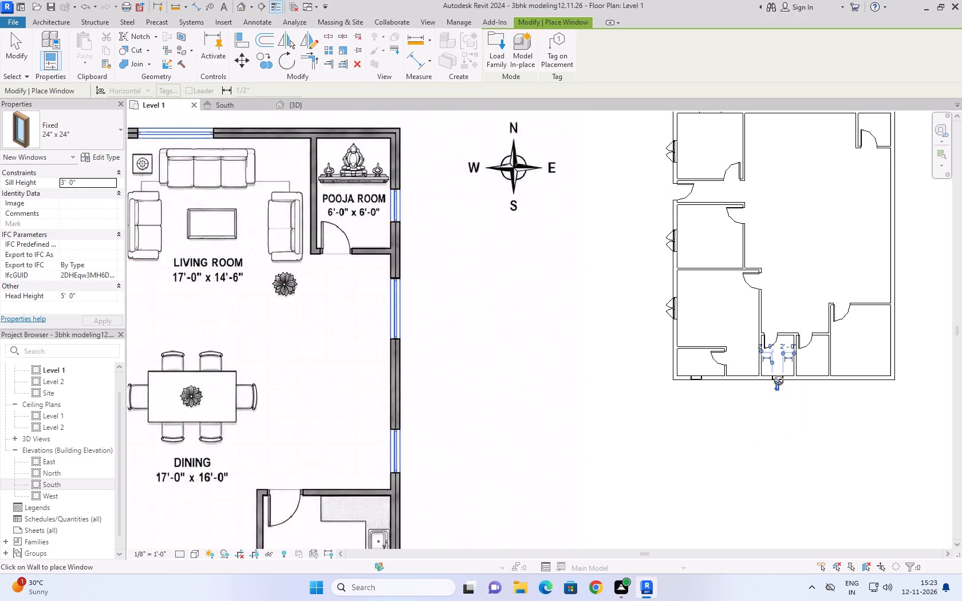
{"action": "scroll", "coordinate": [779, 381], "scroll_direction": "down", "scroll_amount": 8}
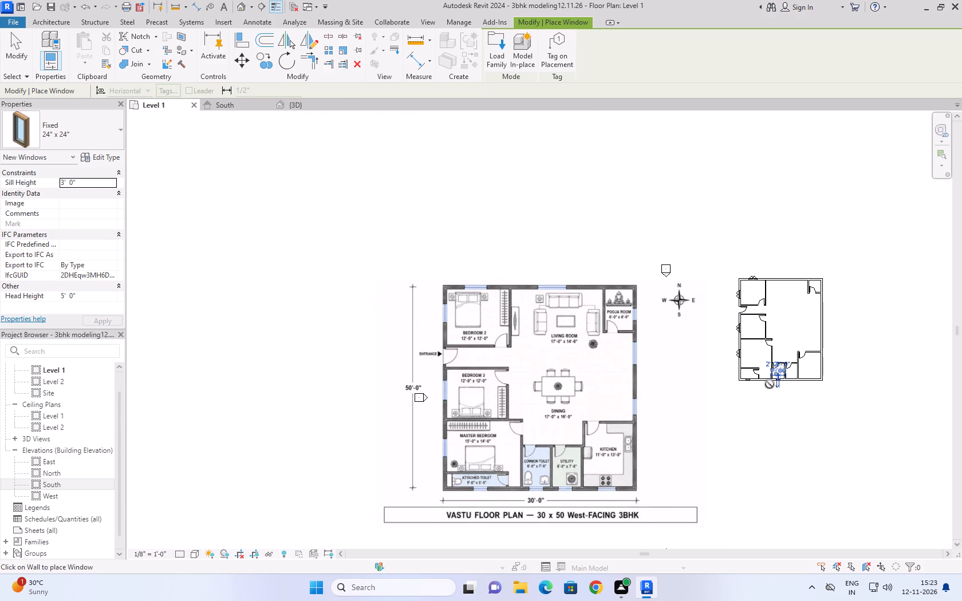
Place a Fixed 24" x 24" window centred in the utility room's south wall, 2' from each side wall.
{"action": "scroll", "coordinate": [783, 395], "scroll_direction": "up", "scroll_amount": 11}
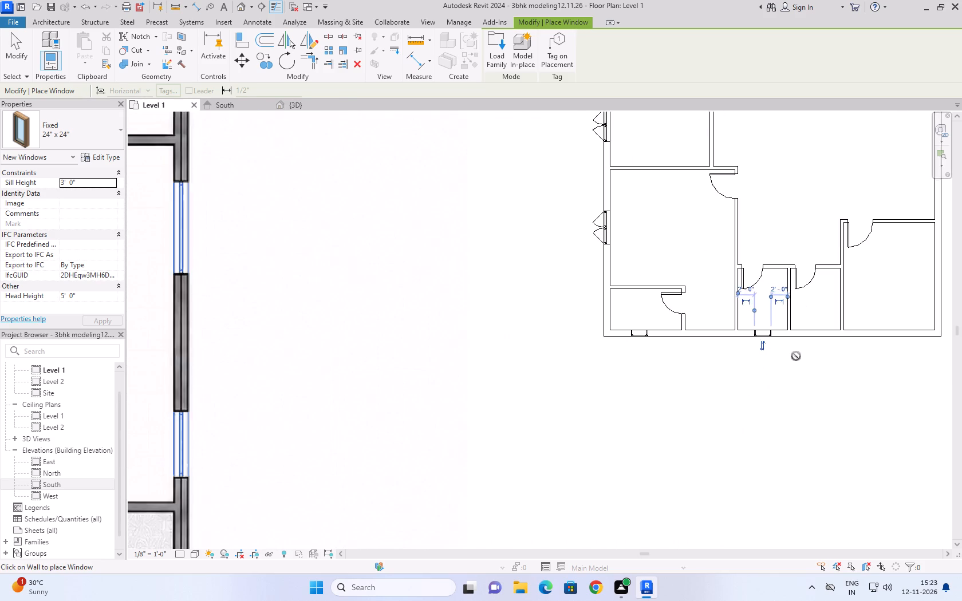
{"action": "left_click", "coordinate": [821, 328]}
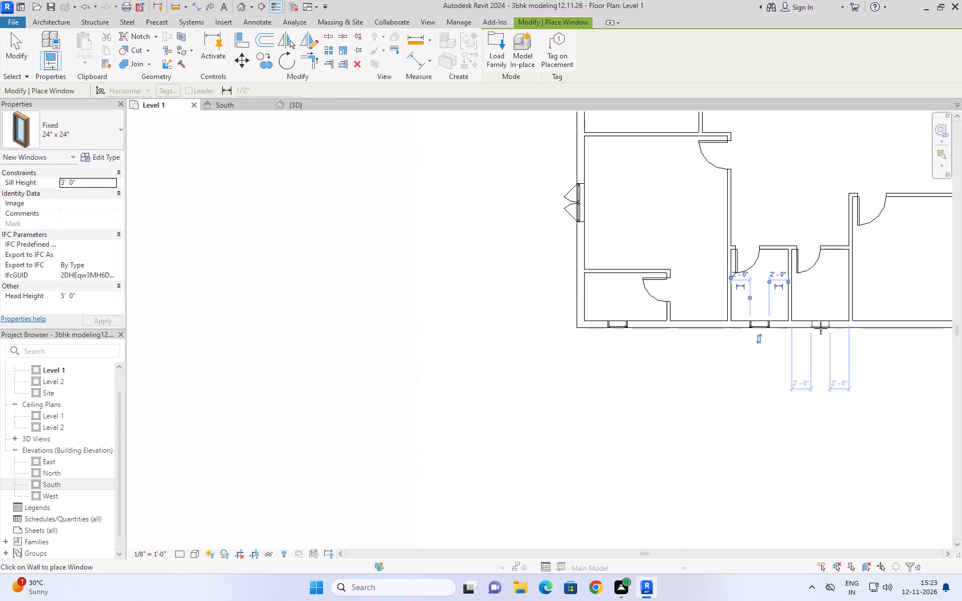
Place a Window-Casement-Double 34" x 36" window centred in the kitchen's south wall, 4'-1" from each side wall.
{"action": "scroll", "coordinate": [821, 328], "scroll_direction": "down", "scroll_amount": 10}
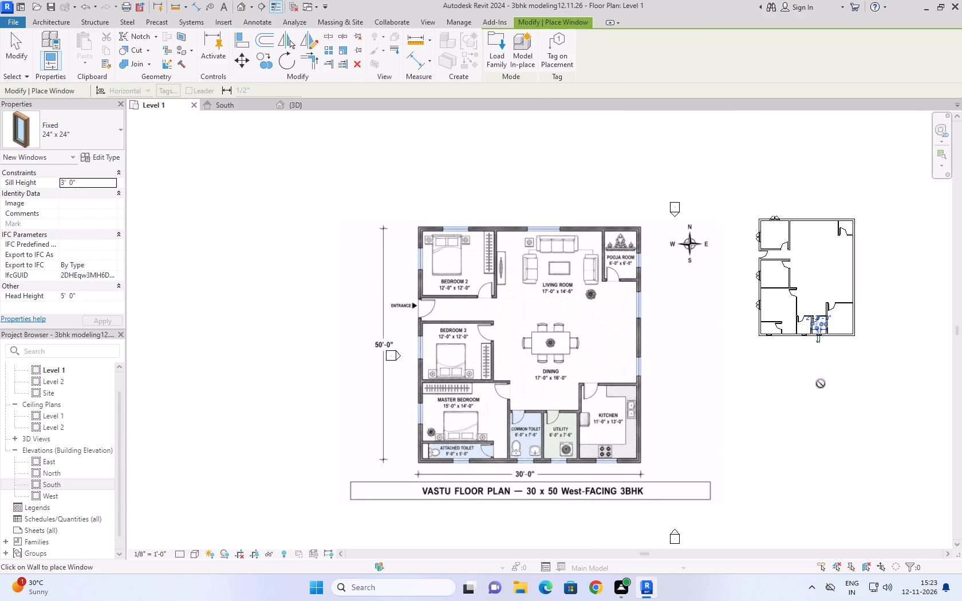
{"action": "scroll", "coordinate": [843, 348], "scroll_direction": "up", "scroll_amount": 7}
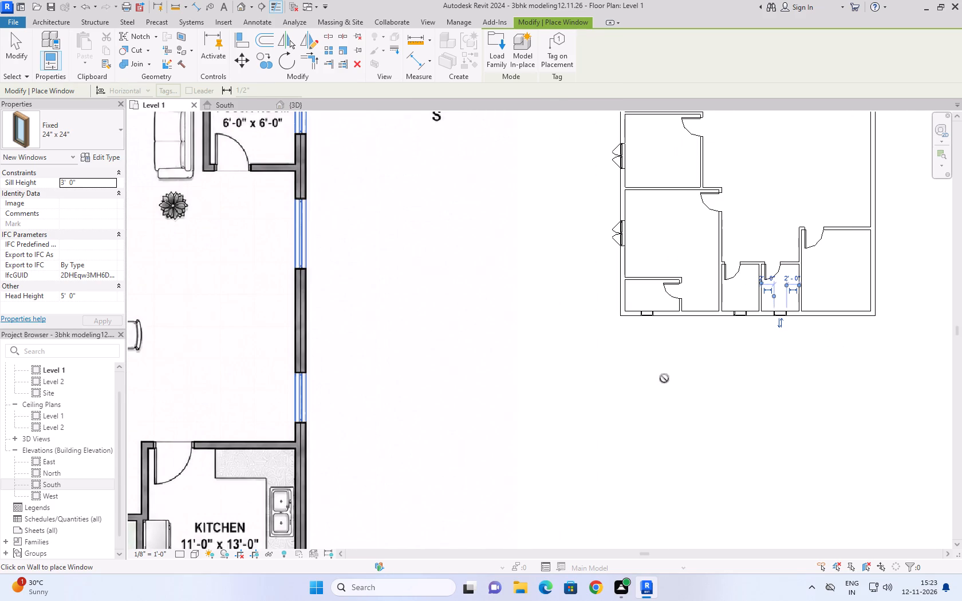
{"action": "left_click", "coordinate": [73, 137]}
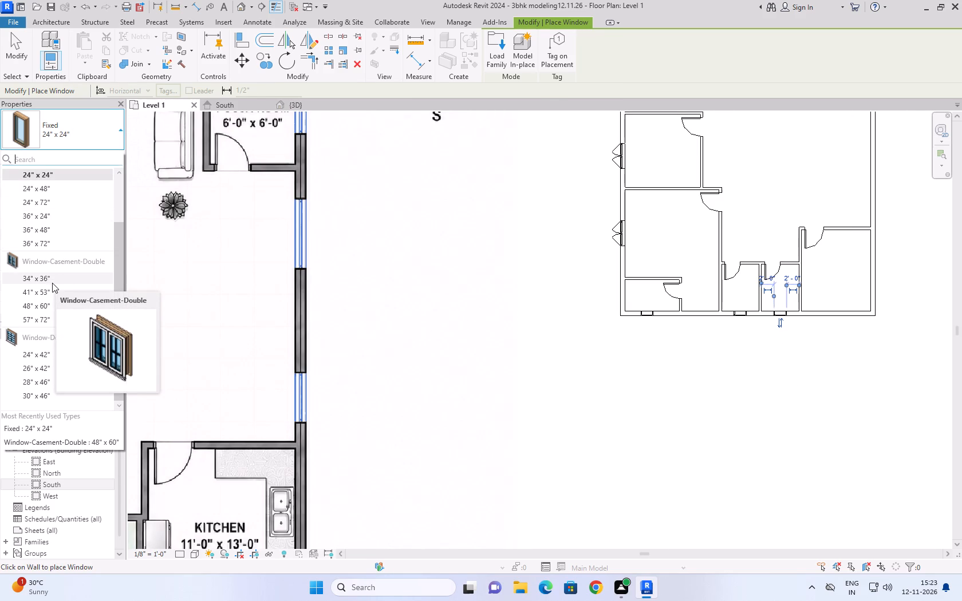
{"action": "left_click", "coordinate": [52, 280]}
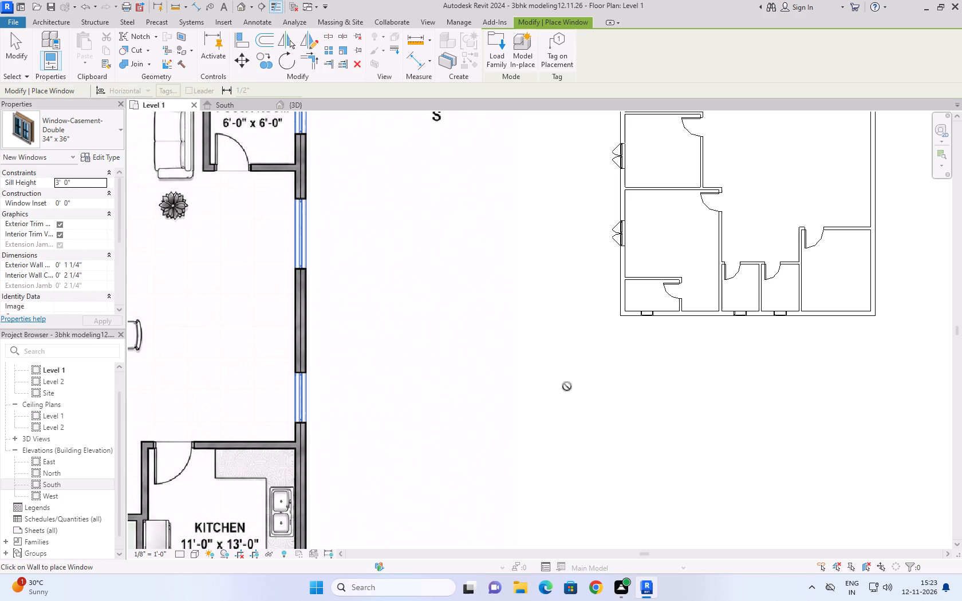
{"action": "scroll", "coordinate": [567, 386], "scroll_direction": "down", "scroll_amount": 9}
{"action": "scroll", "coordinate": [640, 378], "scroll_direction": "up", "scroll_amount": 7}
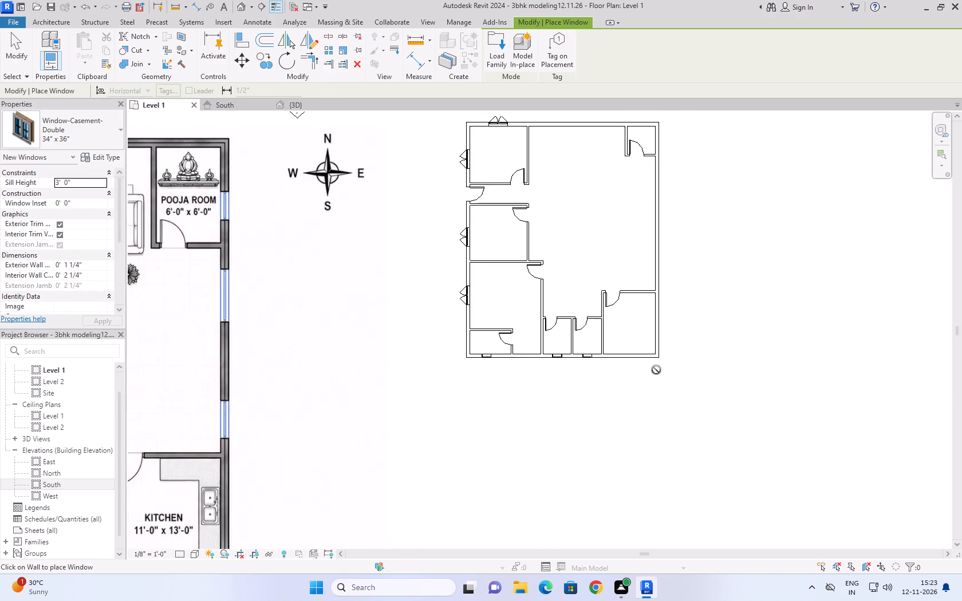
{"action": "scroll", "coordinate": [656, 370], "scroll_direction": "up", "scroll_amount": 4}
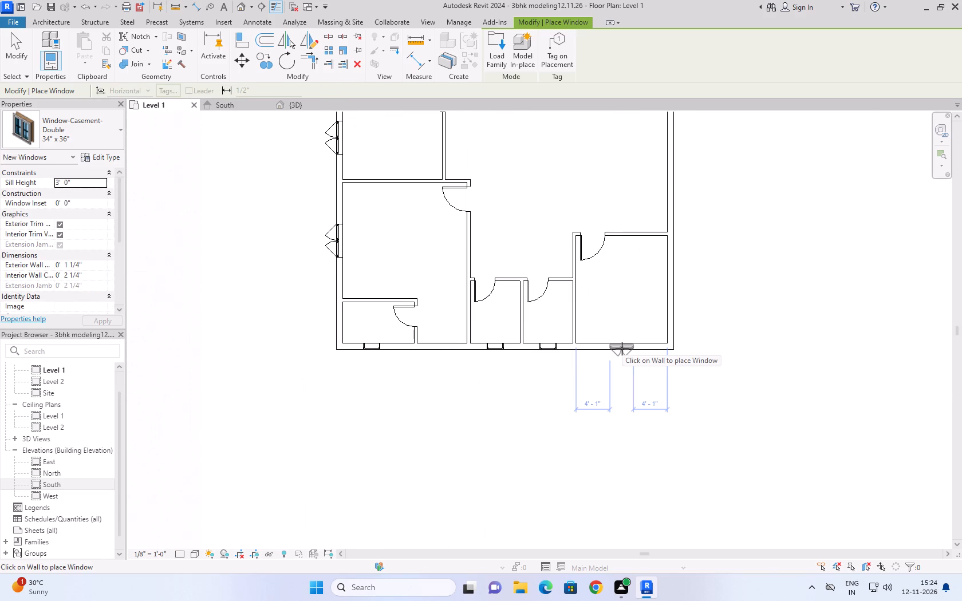
{"action": "left_click", "coordinate": [622, 349]}
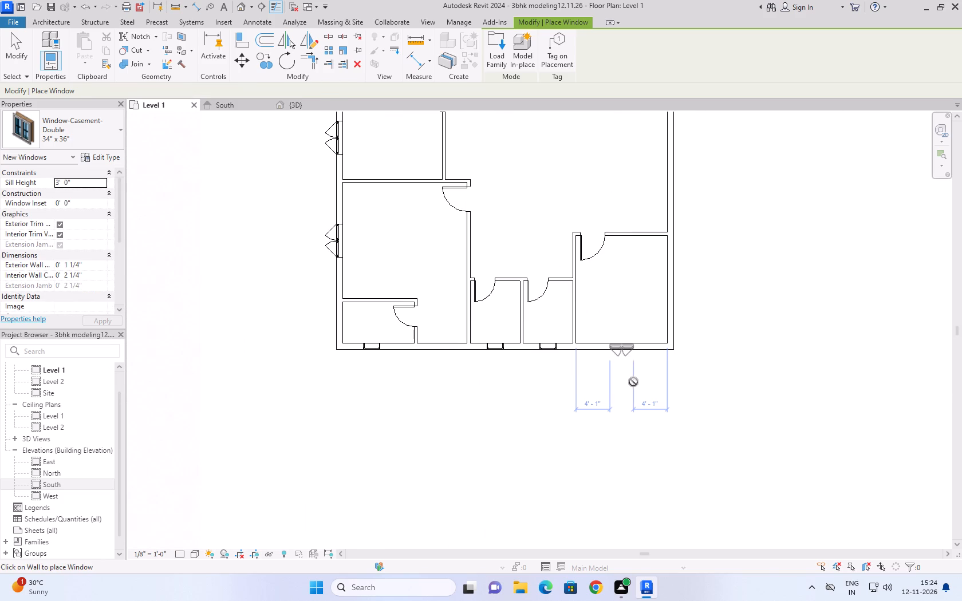
Place a Window-Casement-Double 48" x 60" window in the dining area's east wall, 2' north of the kitchen wall.
{"action": "scroll", "coordinate": [625, 394], "scroll_direction": "down", "scroll_amount": 9}
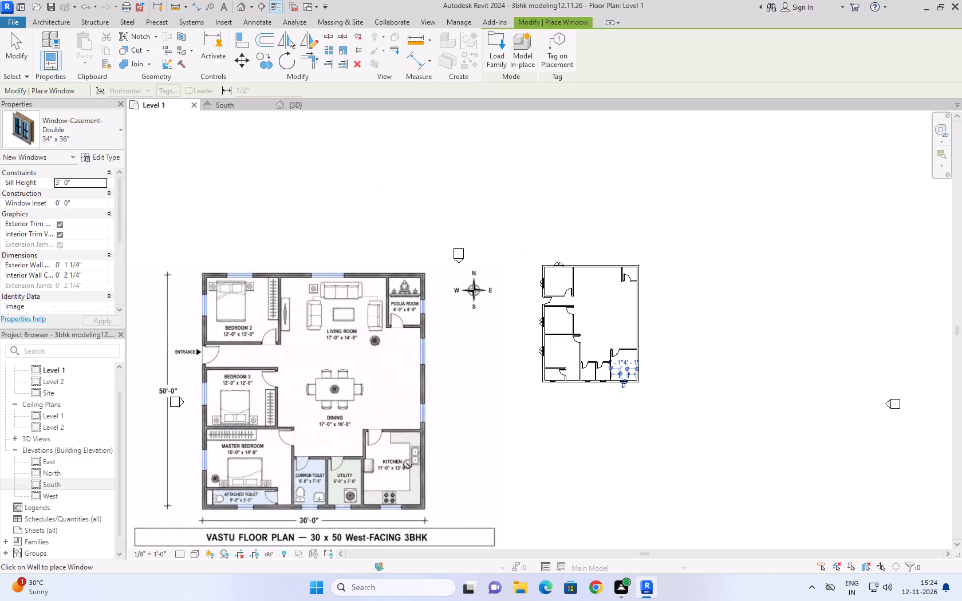
{"action": "scroll", "coordinate": [638, 346], "scroll_direction": "up", "scroll_amount": 1}
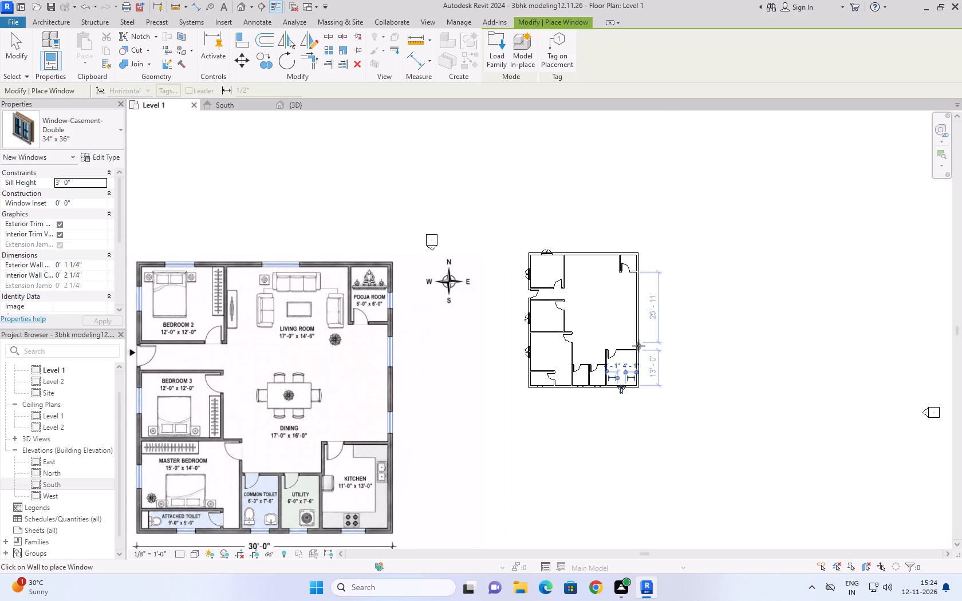
{"action": "scroll", "coordinate": [638, 346], "scroll_direction": "up", "scroll_amount": 7}
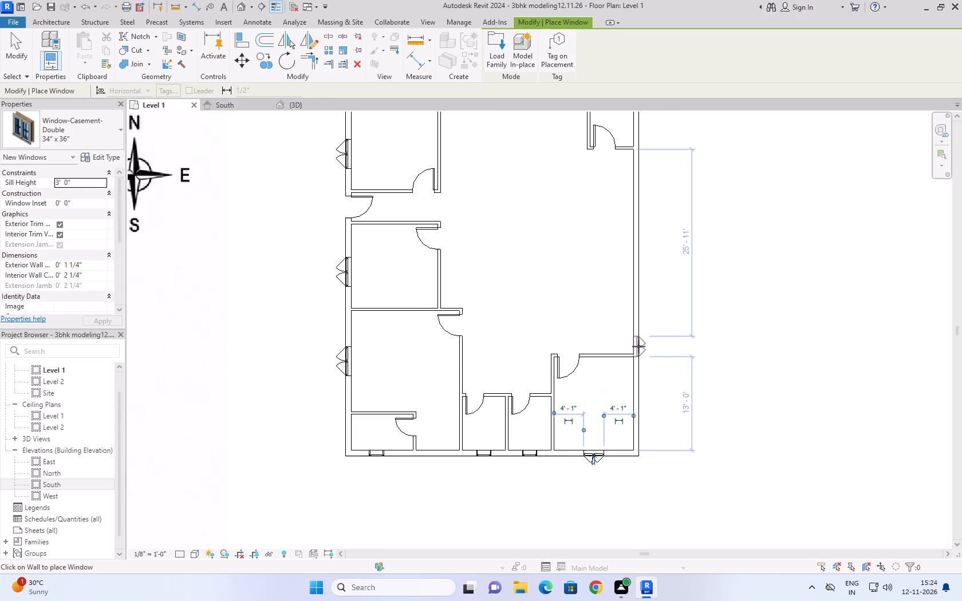
{"action": "scroll", "coordinate": [592, 359], "scroll_direction": "down", "scroll_amount": 6}
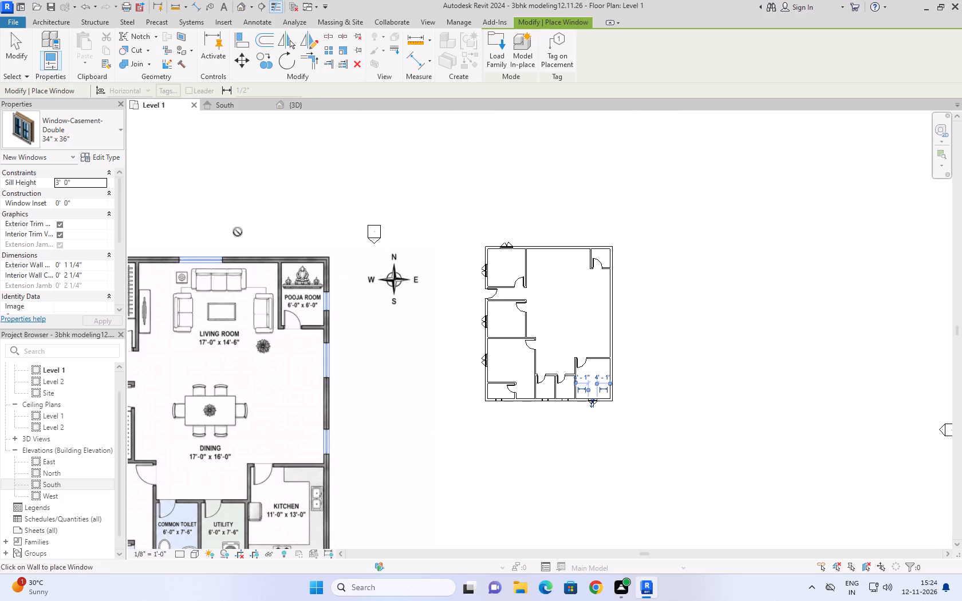
{"action": "left_click", "coordinate": [100, 140]}
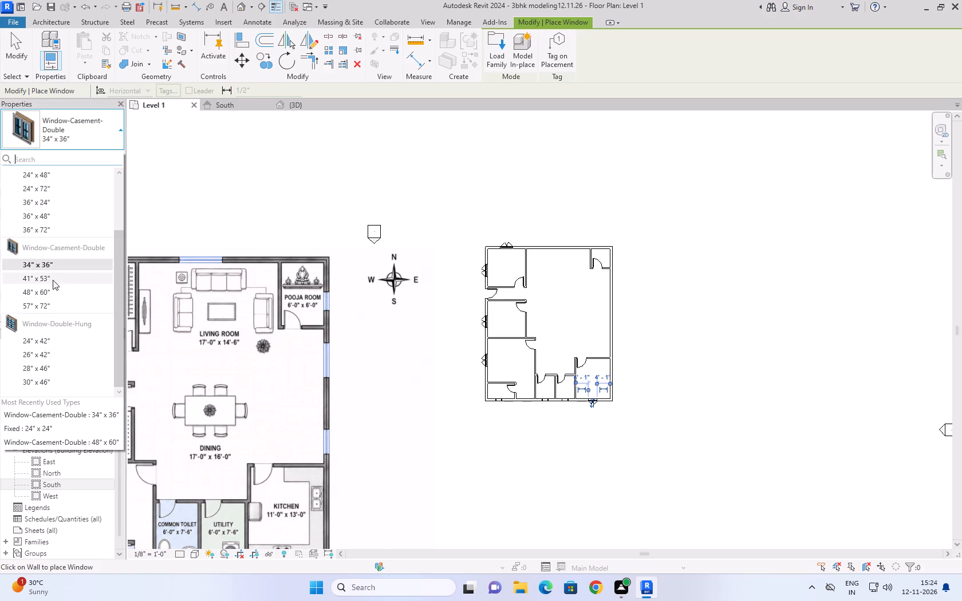
{"action": "left_click", "coordinate": [55, 292]}
{"action": "scroll", "coordinate": [607, 351], "scroll_direction": "up", "scroll_amount": 7}
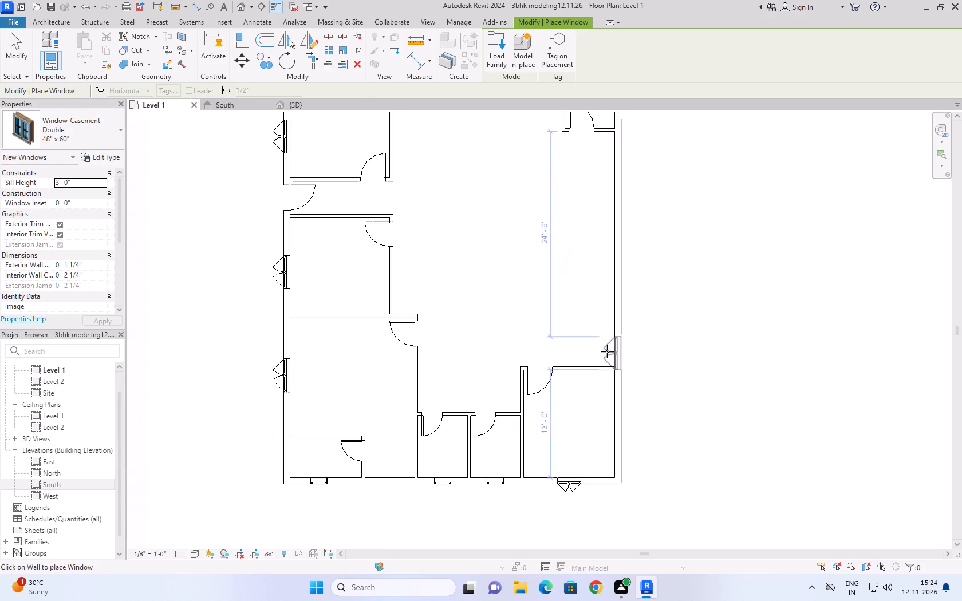
{"action": "scroll", "coordinate": [607, 351], "scroll_direction": "up", "scroll_amount": 1}
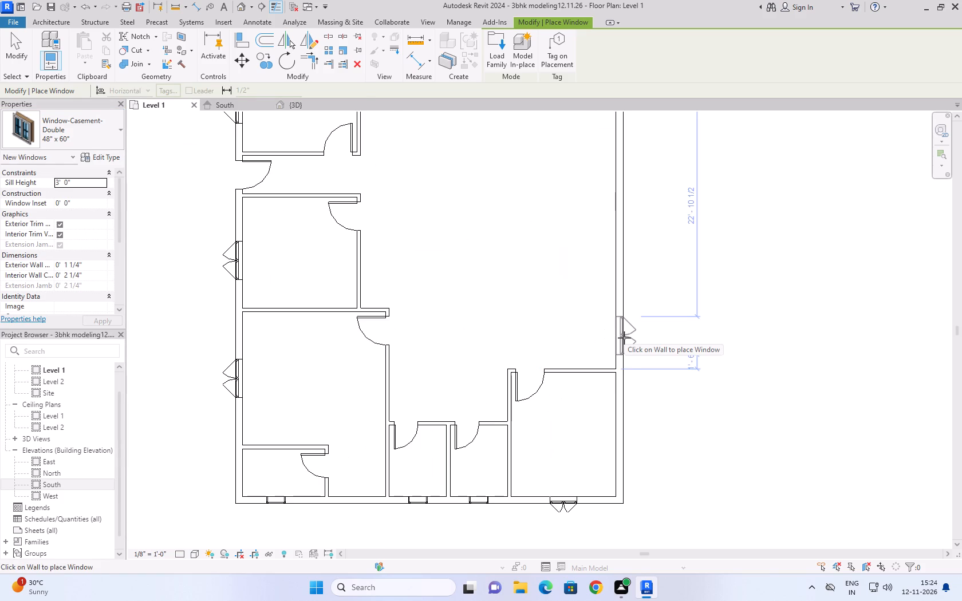
{"action": "left_click", "coordinate": [626, 331]}
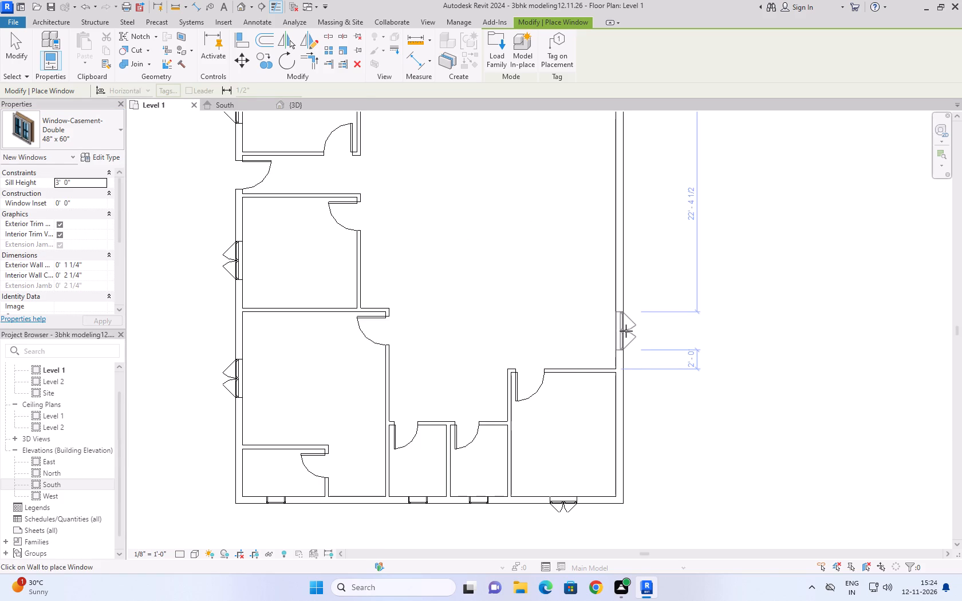
Place a Window-Casement-Double 48" x 60" window in the living room's east wall, 3' south of the pooja room wall.
{"action": "scroll", "coordinate": [626, 331], "scroll_direction": "down", "scroll_amount": 10}
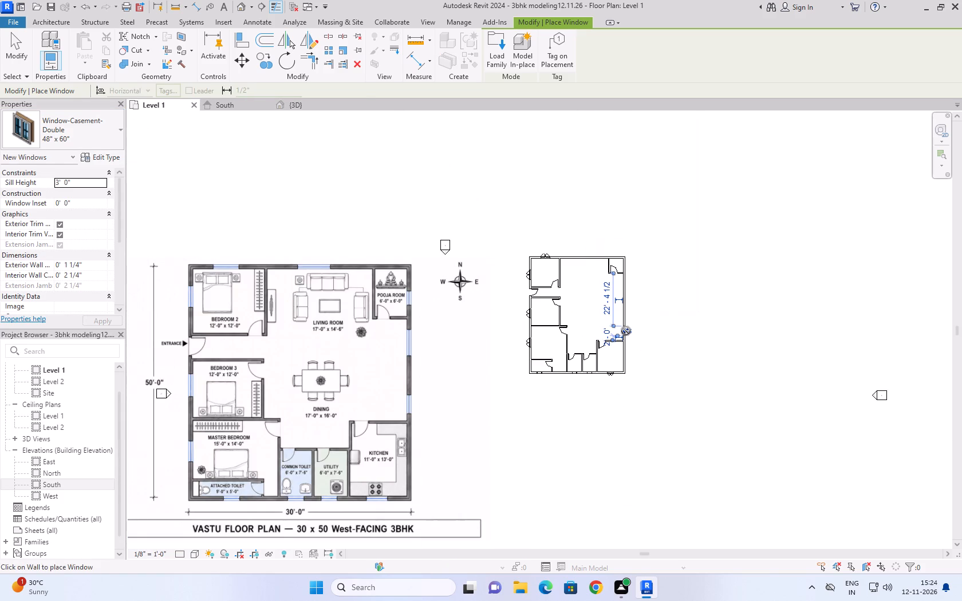
{"action": "scroll", "coordinate": [626, 286], "scroll_direction": "up", "scroll_amount": 8}
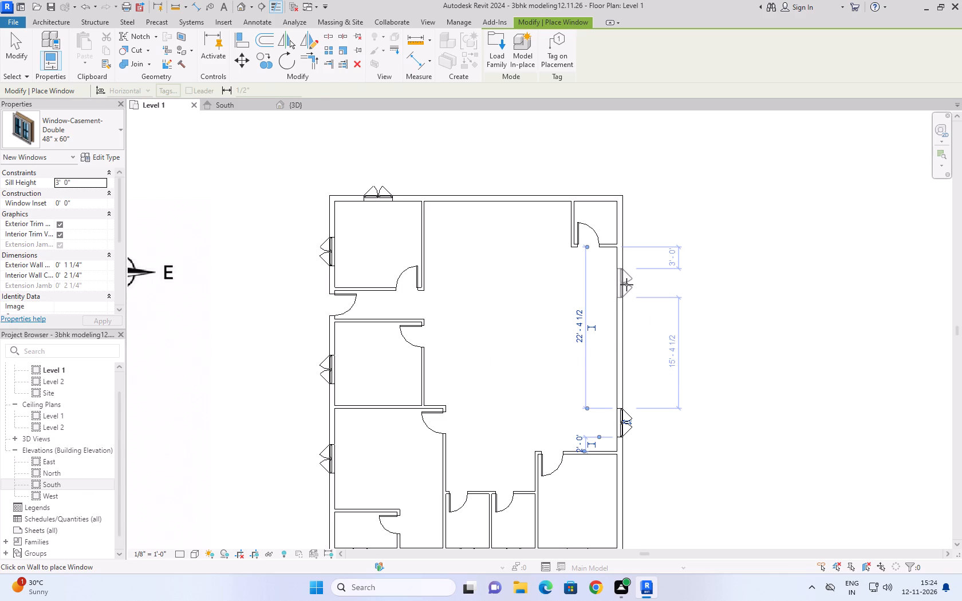
{"action": "left_click", "coordinate": [626, 284]}
Place a Window-Casement-Double 48" x 60" window centred in the living room's north wall, 8'-2 1/4" from each side wall.
{"action": "scroll", "coordinate": [715, 298], "scroll_direction": "down", "scroll_amount": 7}
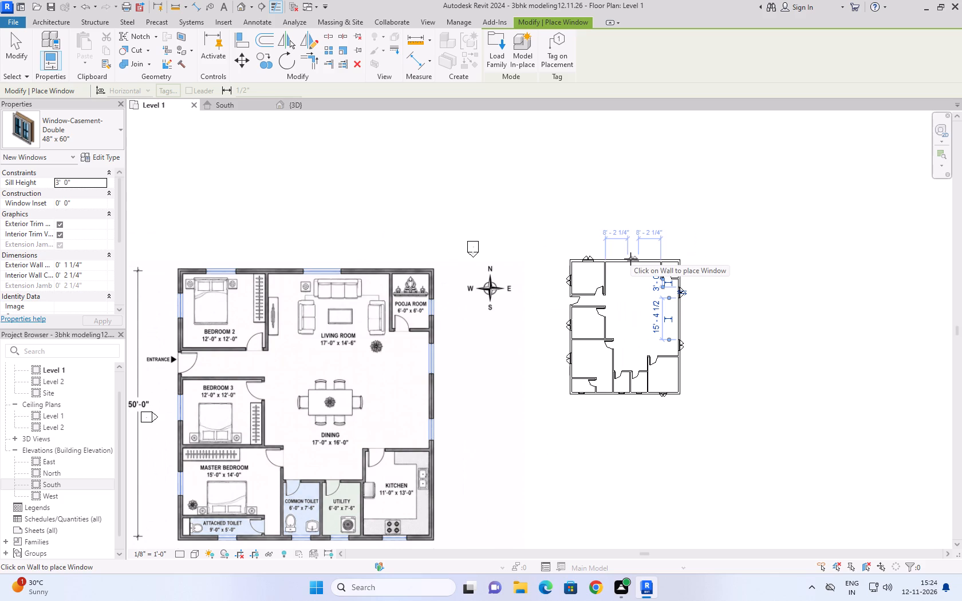
{"action": "scroll", "coordinate": [630, 259], "scroll_direction": "up", "scroll_amount": 5}
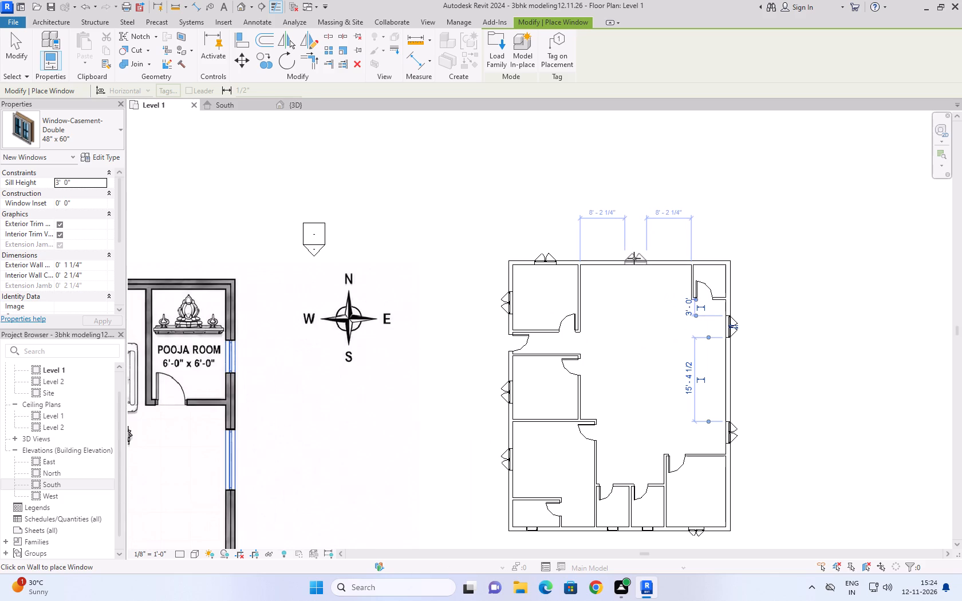
{"action": "left_click", "coordinate": [634, 258]}
{"action": "scroll", "coordinate": [676, 216], "scroll_direction": "down", "scroll_amount": 6}
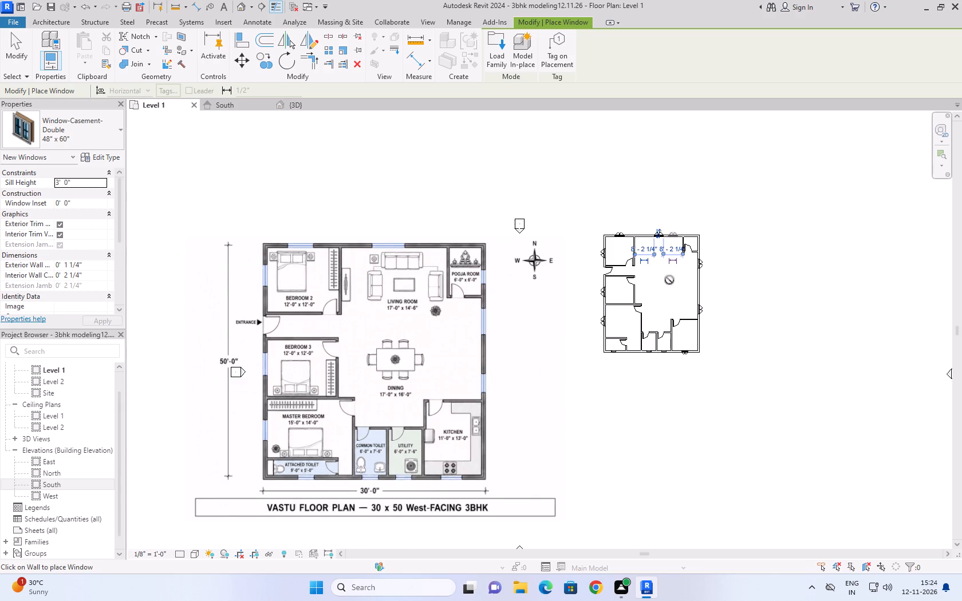
{"action": "scroll", "coordinate": [663, 303], "scroll_direction": "up", "scroll_amount": 3}
{"action": "scroll", "coordinate": [663, 303], "scroll_direction": "down", "scroll_amount": 1}
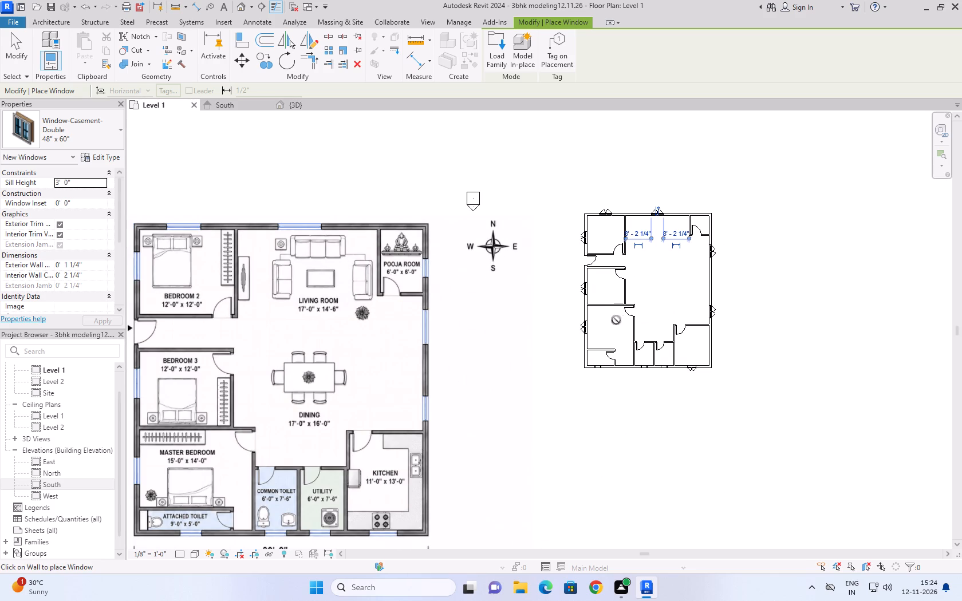
{"action": "left_click", "coordinate": [13, 49]}
Place a Fixed 24" x 24" window matching the common toilet's in the pooja room's east wall, 3' from its north wall.
{"action": "scroll", "coordinate": [633, 375], "scroll_direction": "up", "scroll_amount": 11}
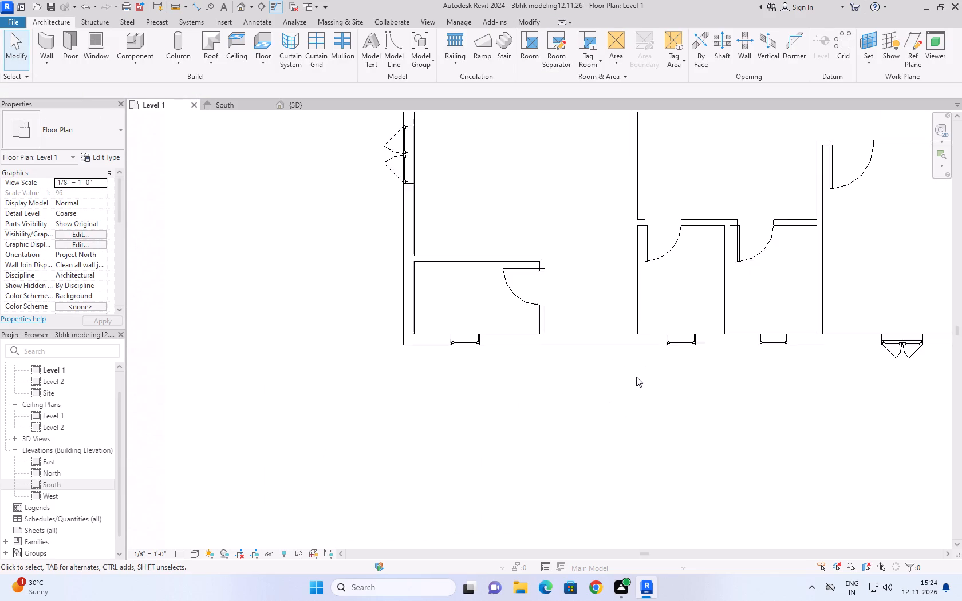
{"action": "scroll", "coordinate": [636, 377], "scroll_direction": "up", "scroll_amount": 2}
{"action": "left_click", "coordinate": [680, 328]}
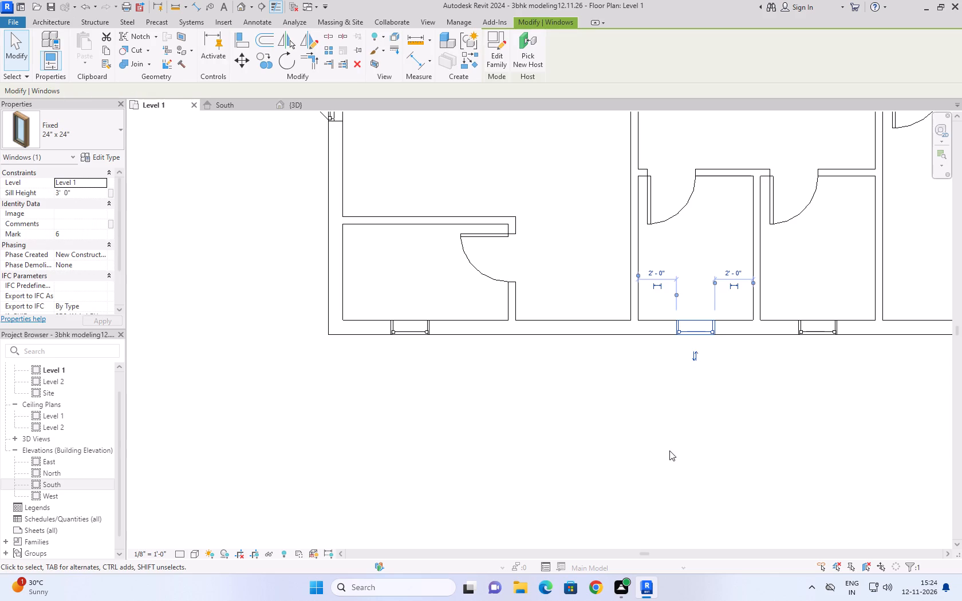
{"action": "type", "text": "cs"}
{"action": "scroll", "coordinate": [669, 450], "scroll_direction": "down", "scroll_amount": 8}
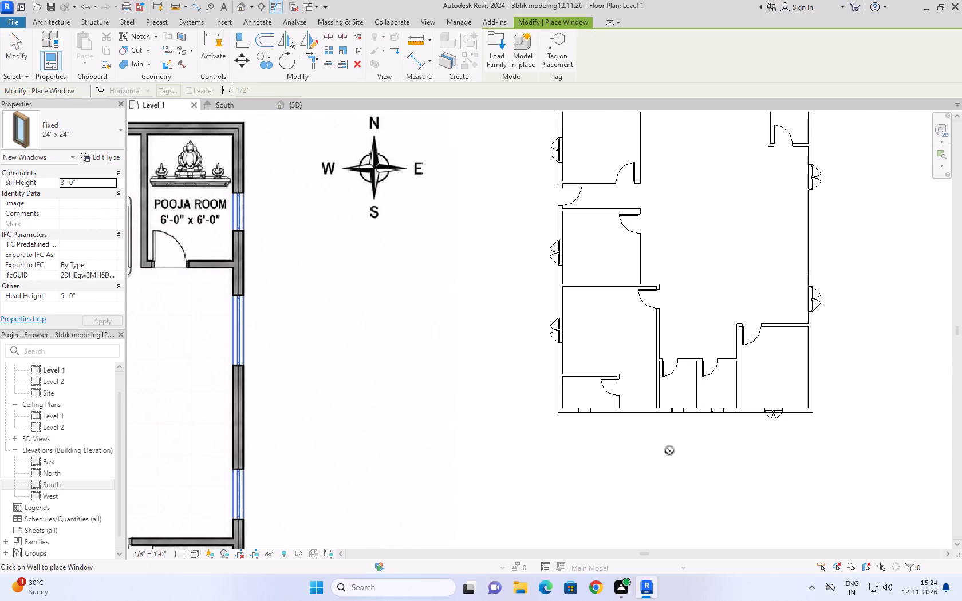
{"action": "middle_click_drag", "start_coordinate": [724, 254], "coordinate": [658, 416]}
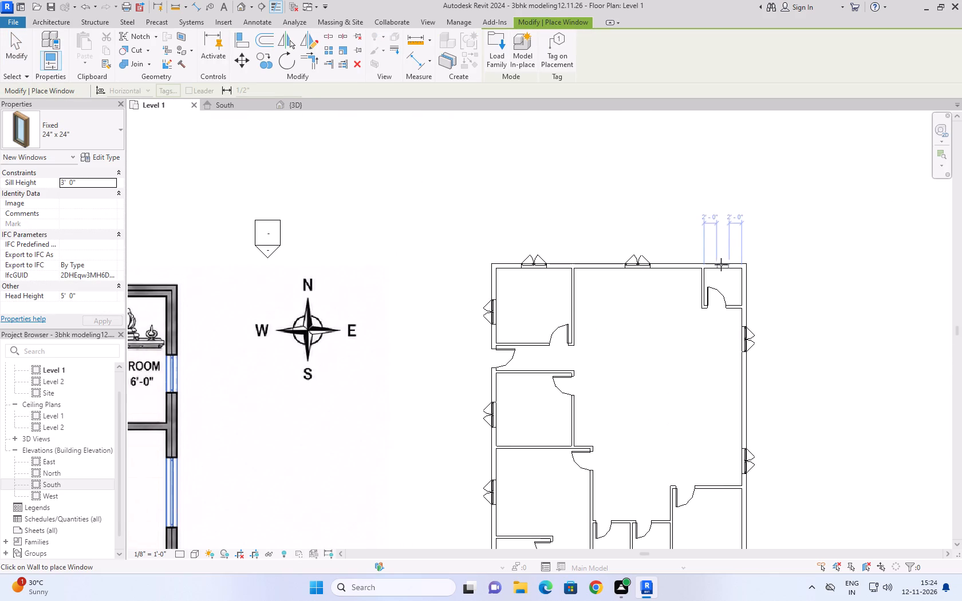
{"action": "scroll", "coordinate": [720, 267], "scroll_direction": "down", "scroll_amount": 3}
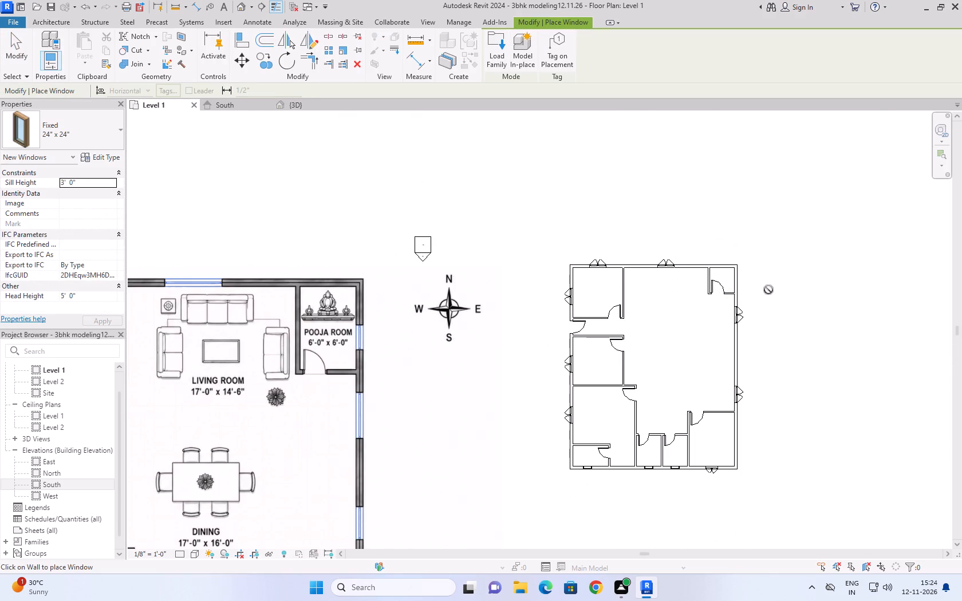
{"action": "scroll", "coordinate": [747, 290], "scroll_direction": "up", "scroll_amount": 12}
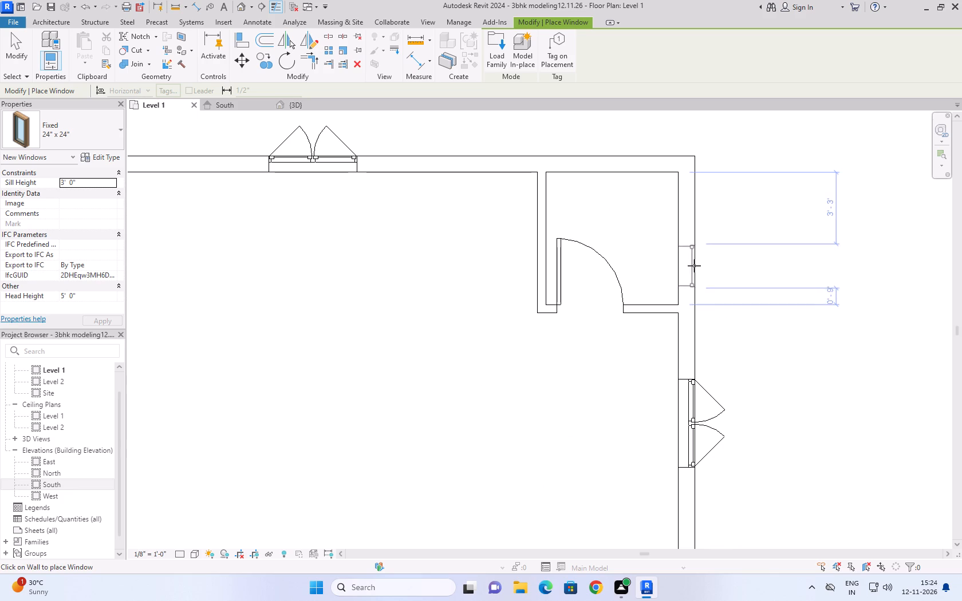
{"action": "left_click", "coordinate": [696, 261]}
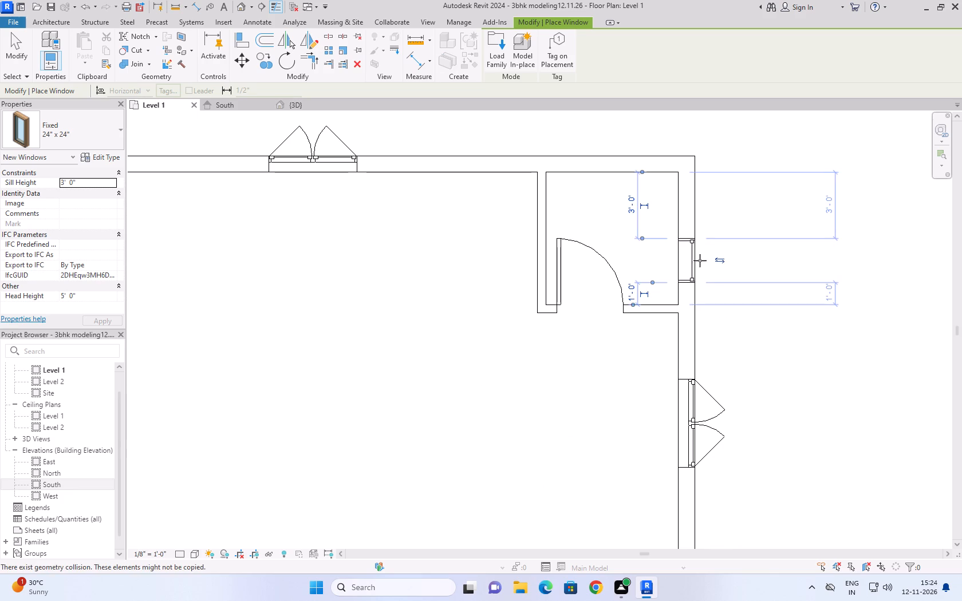
{"action": "scroll", "coordinate": [754, 216], "scroll_direction": "down", "scroll_amount": 10}
{"action": "left_click", "coordinate": [2, 46]}
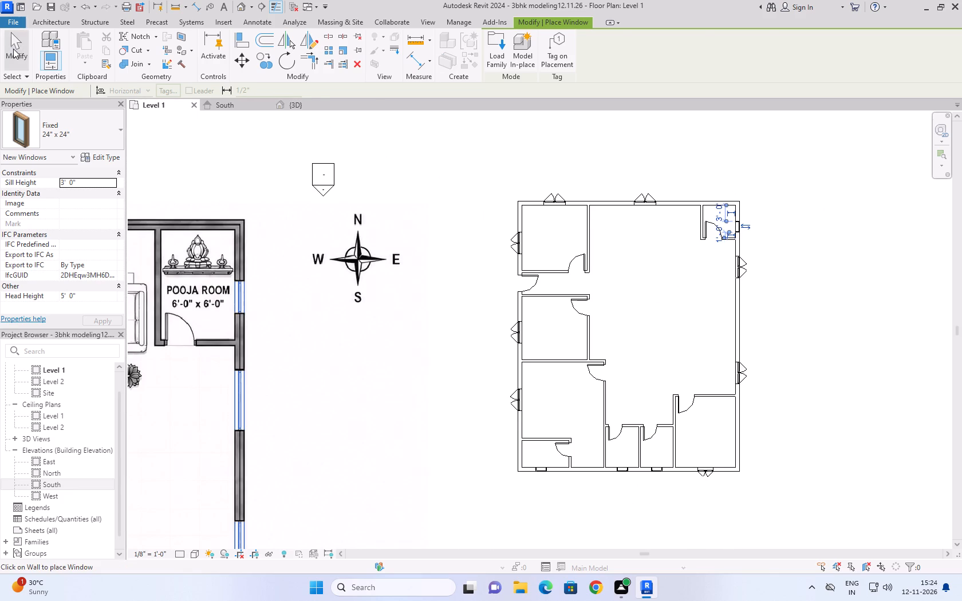
{"action": "left_click", "coordinate": [13, 49]}
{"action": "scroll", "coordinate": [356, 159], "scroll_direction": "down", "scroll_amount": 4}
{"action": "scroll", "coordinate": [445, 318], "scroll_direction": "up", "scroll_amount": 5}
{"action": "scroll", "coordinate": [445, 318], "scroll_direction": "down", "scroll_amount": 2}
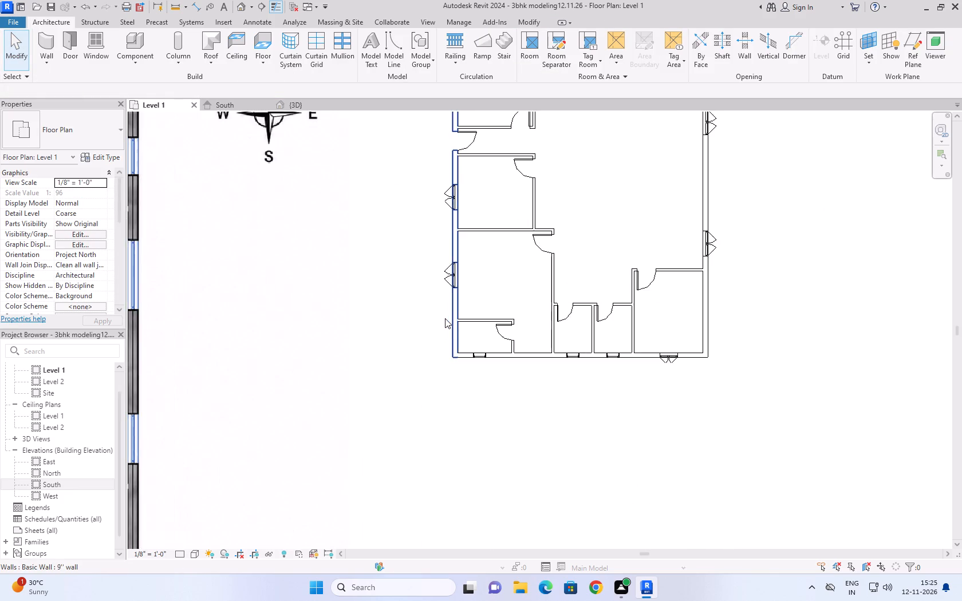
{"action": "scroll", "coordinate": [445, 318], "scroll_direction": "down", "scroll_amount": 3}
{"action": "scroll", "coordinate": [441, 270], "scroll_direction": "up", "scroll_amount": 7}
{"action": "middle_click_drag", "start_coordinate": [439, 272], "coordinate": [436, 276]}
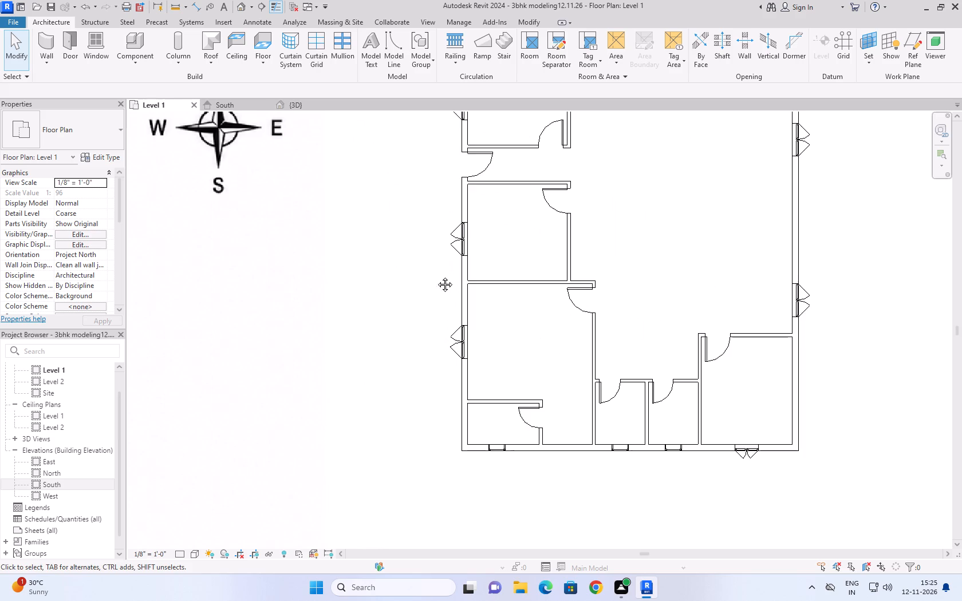
Compare the modelled Level 1 walls, doors and windows with the reference floor plan image.
{"action": "middle_click_drag", "start_coordinate": [436, 276], "coordinate": [381, 354]}
{"action": "scroll", "coordinate": [381, 354], "scroll_direction": "down", "scroll_amount": 3}
{"action": "scroll", "coordinate": [421, 329], "scroll_direction": "down", "scroll_amount": 5}
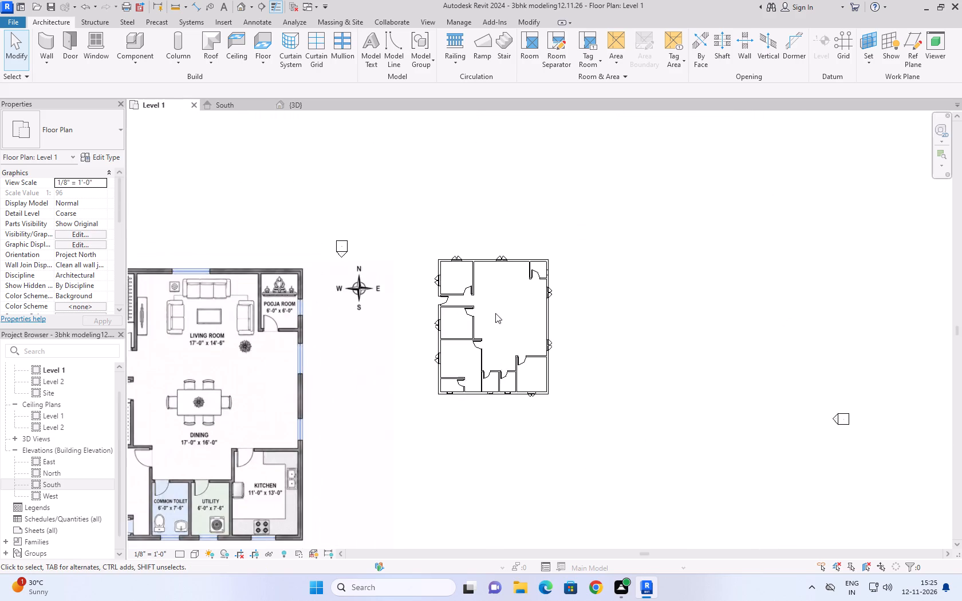
{"action": "scroll", "coordinate": [582, 270], "scroll_direction": "down", "scroll_amount": 6}
{"action": "scroll", "coordinate": [338, 379], "scroll_direction": "up", "scroll_amount": 5}
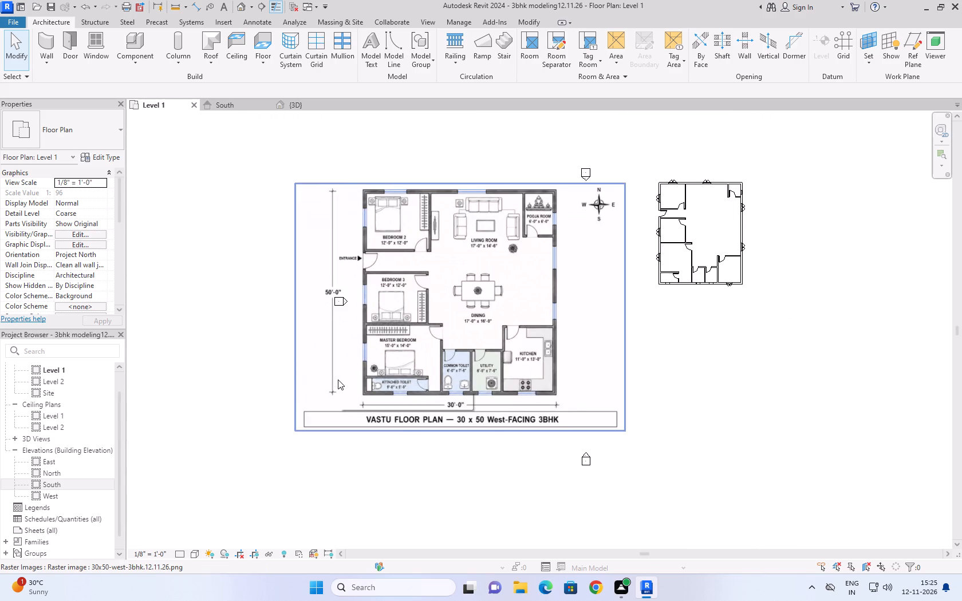
{"action": "middle_click_drag", "start_coordinate": [689, 176], "coordinate": [662, 256]}
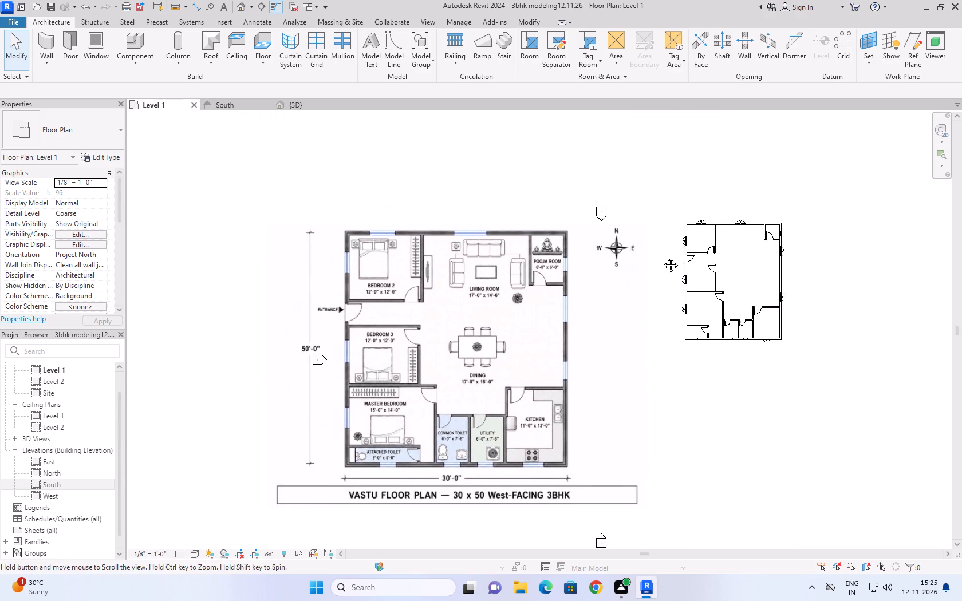
{"action": "middle_click_drag", "start_coordinate": [662, 256], "coordinate": [659, 262]}
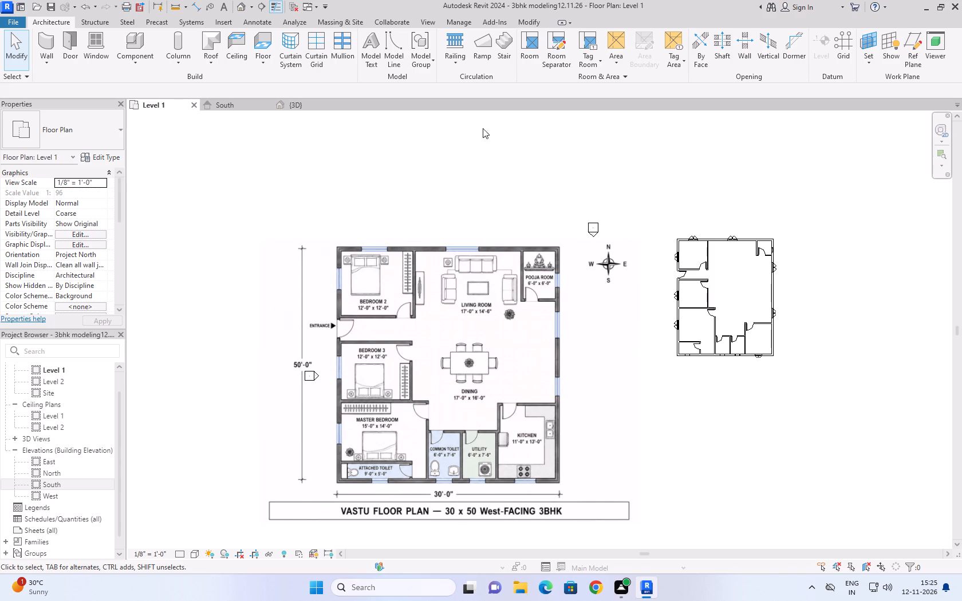
{"action": "left_click", "coordinate": [677, 452]}
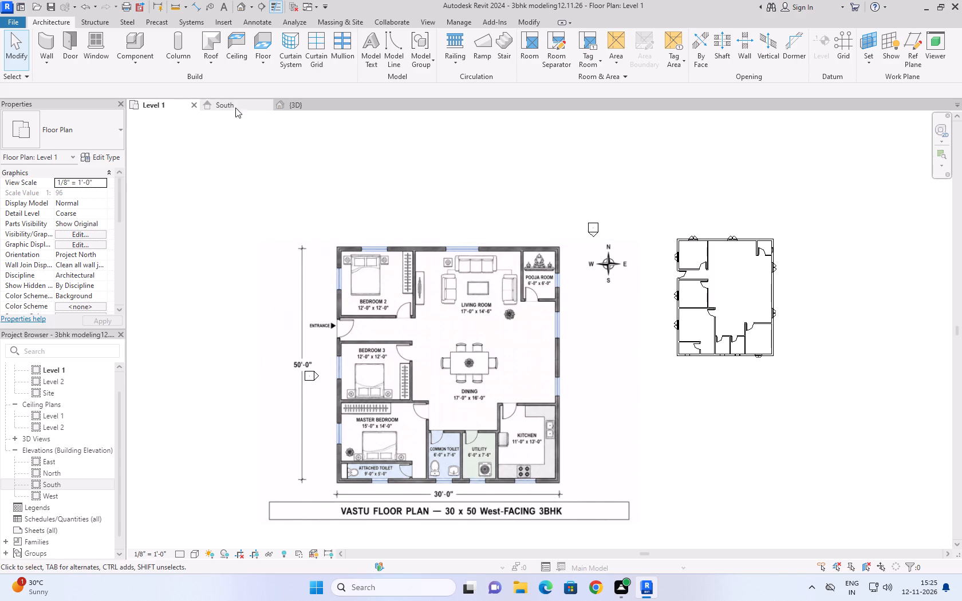
Inspect the walls, doors and windows in the 3D view from the south-east and south-west, including a bedroom door up close.
{"action": "left_click", "coordinate": [314, 100]}
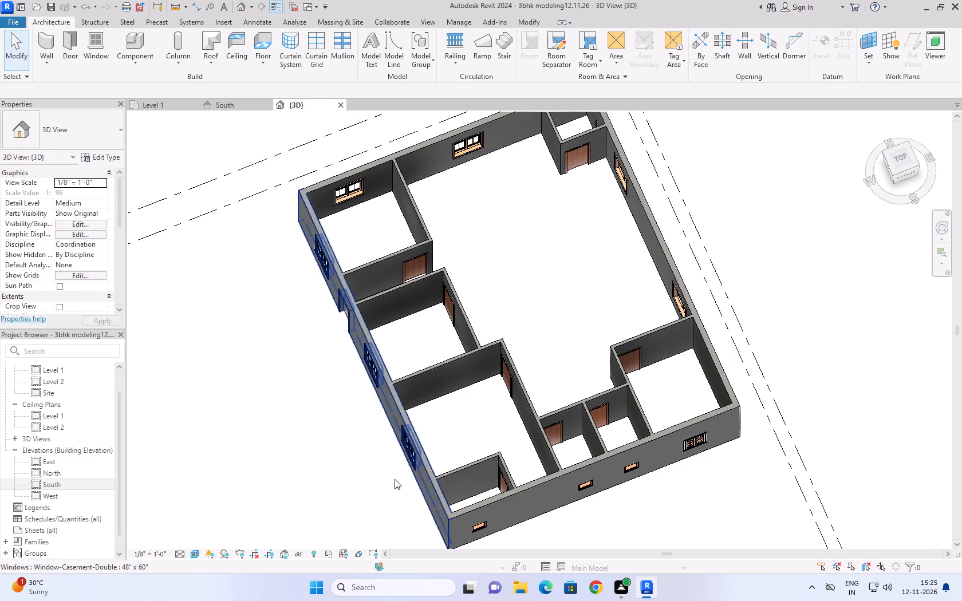
{"action": "left_click", "coordinate": [877, 117]}
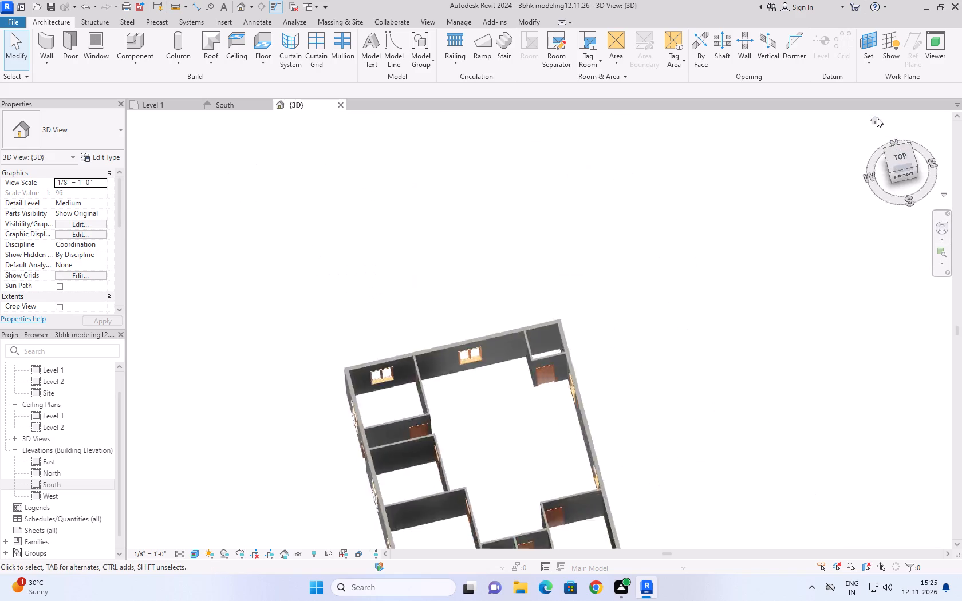
{"action": "scroll", "coordinate": [774, 444], "scroll_direction": "up", "scroll_amount": 2}
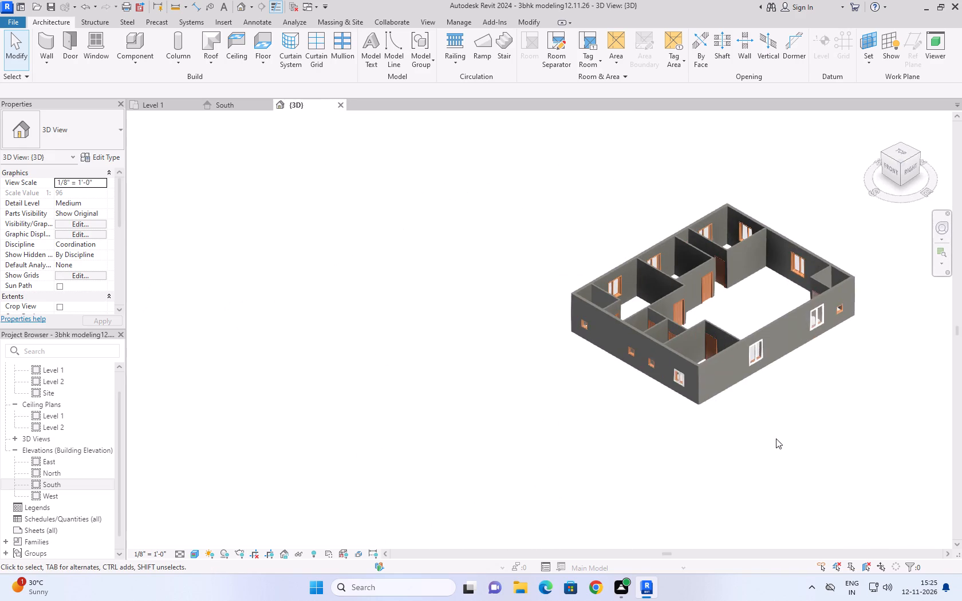
{"action": "scroll", "coordinate": [776, 438], "scroll_direction": "up", "scroll_amount": 2}
{"action": "scroll", "coordinate": [714, 276], "scroll_direction": "up", "scroll_amount": 6}
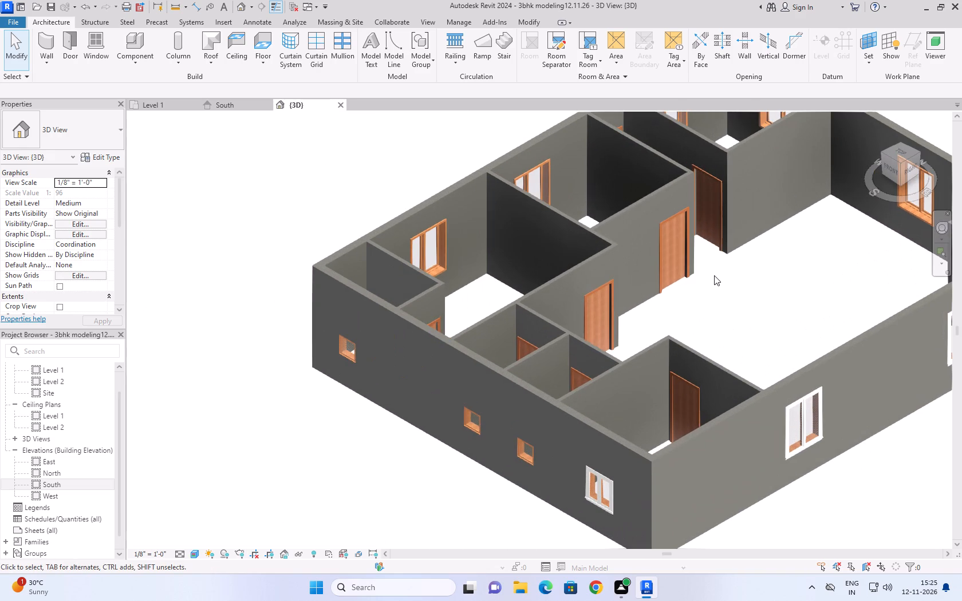
{"action": "middle_click_drag", "start_coordinate": [801, 257], "coordinate": [738, 275]}
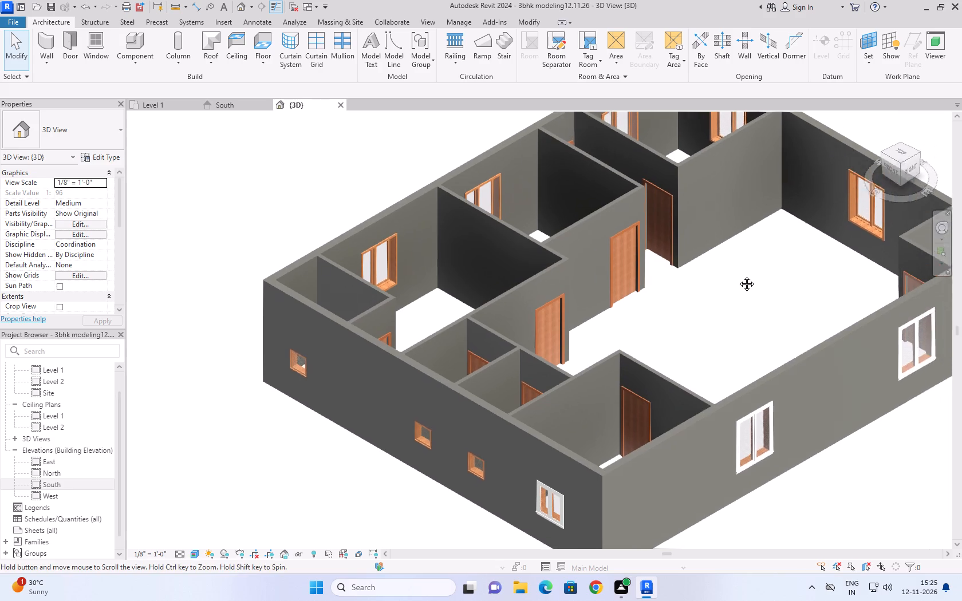
{"action": "middle_click_drag", "start_coordinate": [738, 275], "coordinate": [629, 315]}
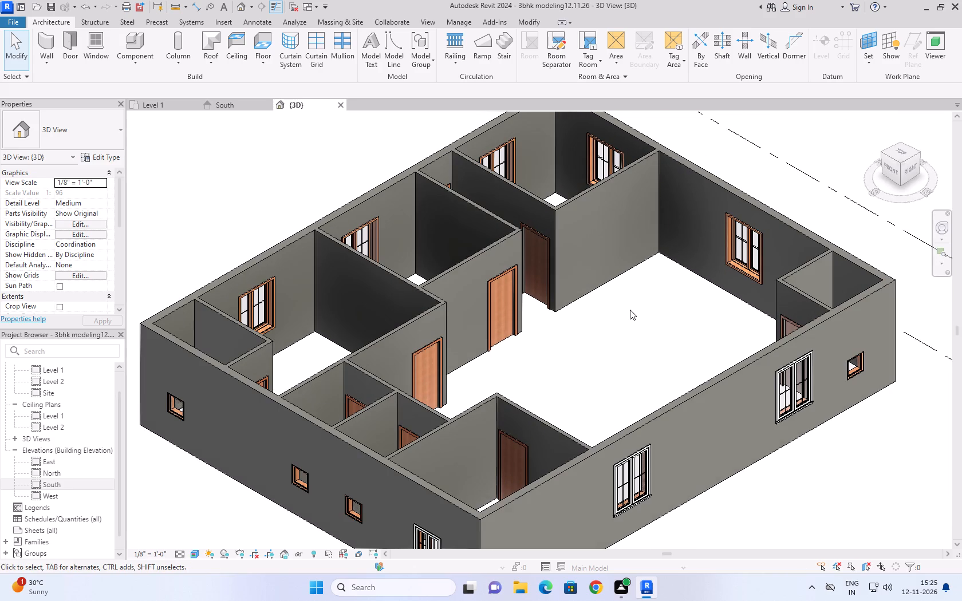
{"action": "middle_click_drag", "start_coordinate": [596, 346], "coordinate": [609, 355], "text": "shift"}
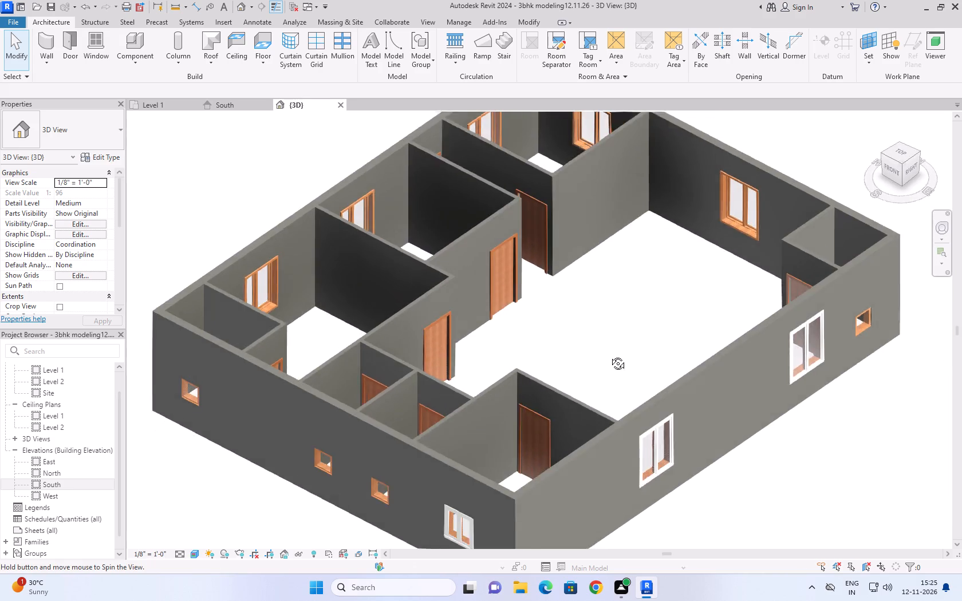
{"action": "middle_click_drag", "start_coordinate": [609, 355], "coordinate": [688, 365], "text": "shift"}
{"action": "middle_click_drag", "start_coordinate": [380, 332], "coordinate": [581, 446]}
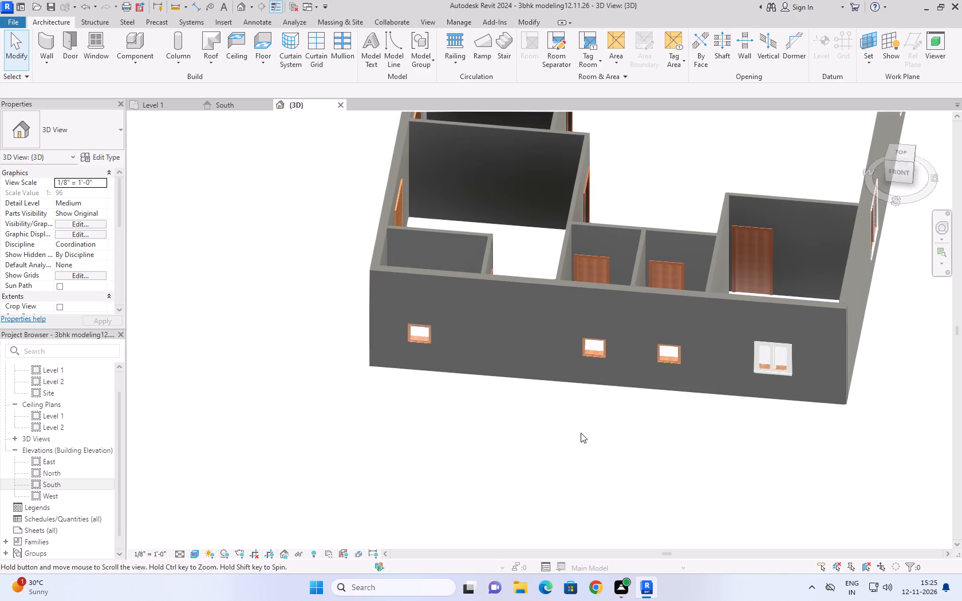
{"action": "middle_click_drag", "start_coordinate": [318, 183], "coordinate": [411, 265], "text": "shift"}
{"action": "scroll", "coordinate": [411, 261], "scroll_direction": "up", "scroll_amount": 1, "text": "shift"}
{"action": "scroll", "coordinate": [404, 219], "scroll_direction": "down", "scroll_amount": 1}
{"action": "middle_click_drag", "start_coordinate": [405, 223], "coordinate": [620, 504]}
{"action": "scroll", "coordinate": [620, 512], "scroll_direction": "up", "scroll_amount": 1}
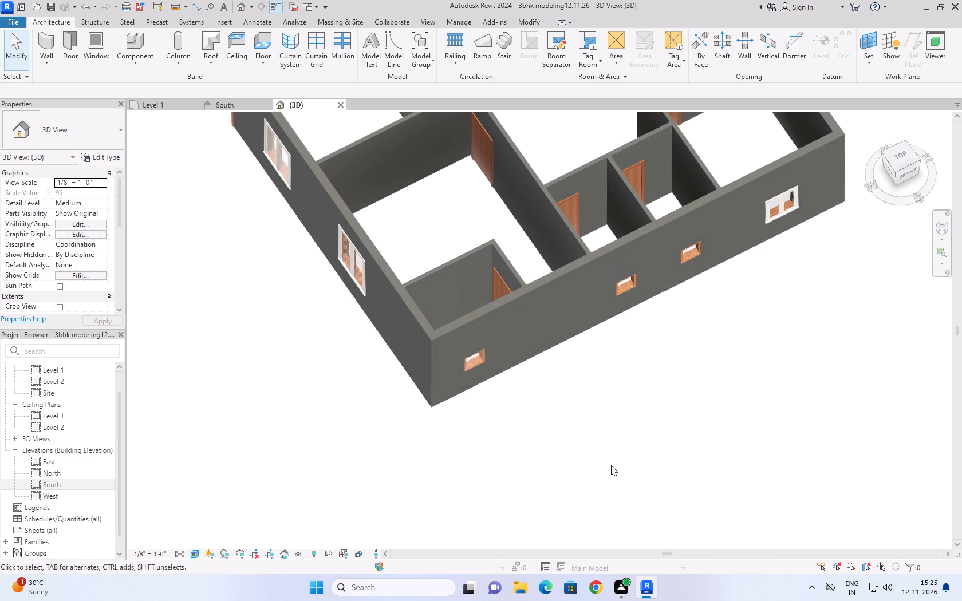
{"action": "middle_click_drag", "start_coordinate": [500, 213], "coordinate": [549, 220], "text": "shift"}
{"action": "middle_click_drag", "start_coordinate": [563, 245], "coordinate": [751, 450]}
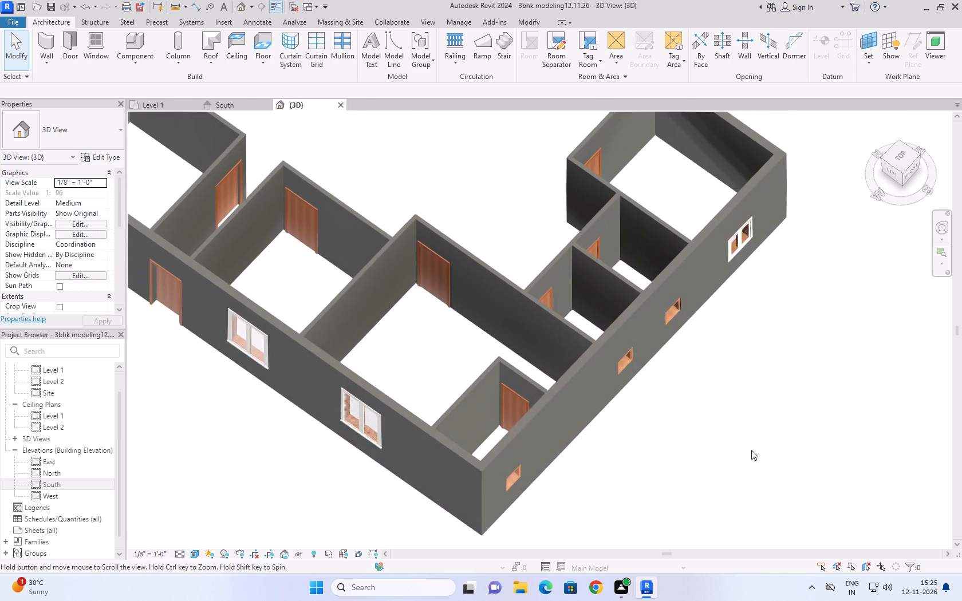
{"action": "scroll", "coordinate": [427, 267], "scroll_direction": "up", "scroll_amount": 11}
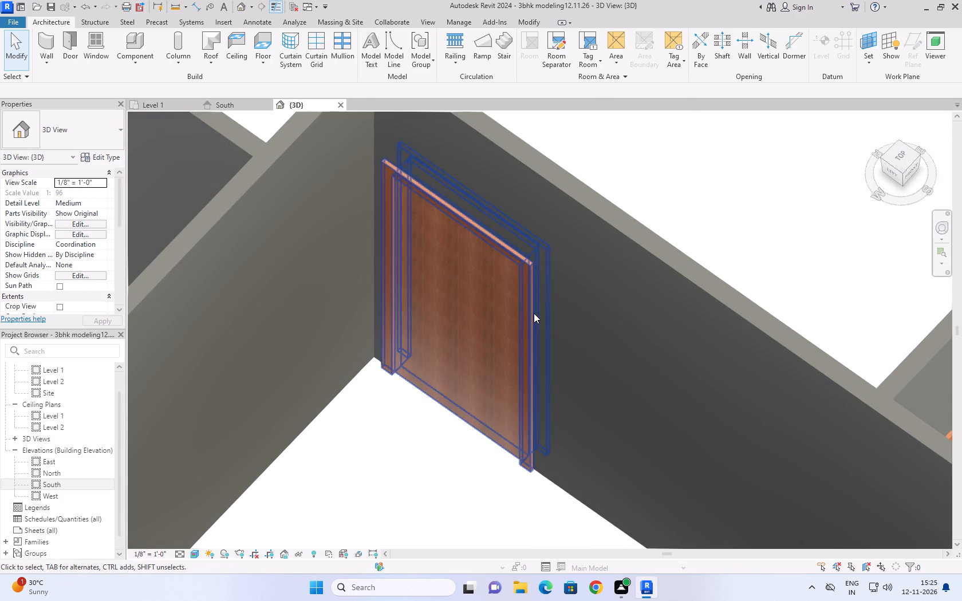
{"action": "scroll", "coordinate": [476, 267], "scroll_direction": "up", "scroll_amount": 9}
{"action": "scroll", "coordinate": [498, 258], "scroll_direction": "down", "scroll_amount": 4}
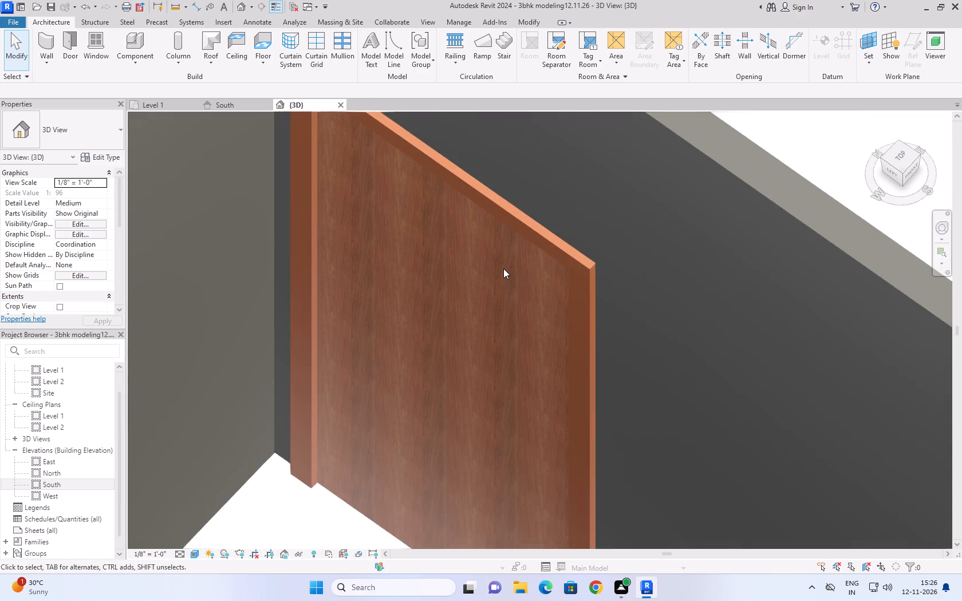
{"action": "scroll", "coordinate": [503, 268], "scroll_direction": "down", "scroll_amount": 5}
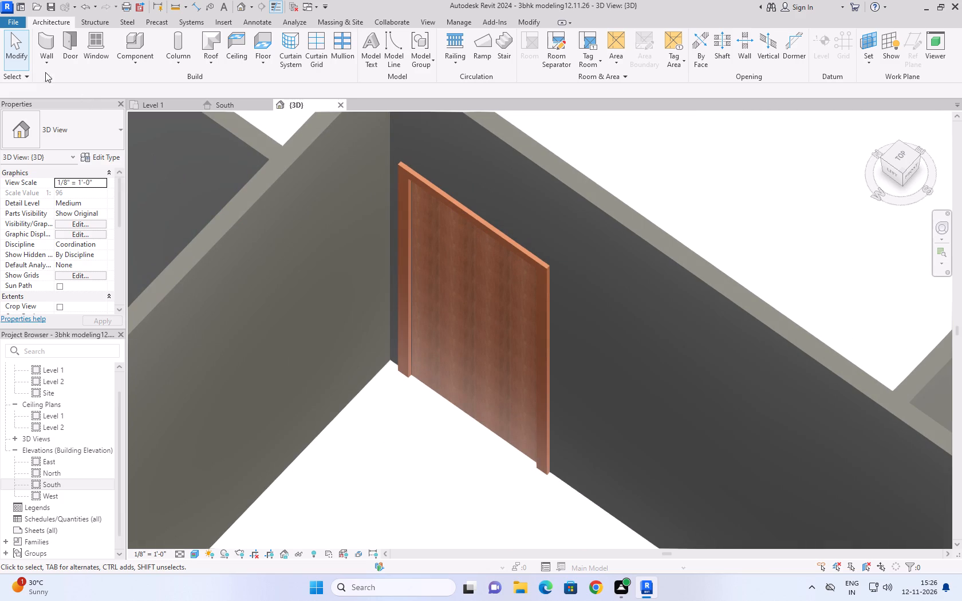
{"action": "left_click", "coordinate": [26, 66]}
Set the sill height of all Fixed 24" x 24" windows, in the toilets, utility and pooja room, to 6'.
{"action": "left_click", "coordinate": [876, 119]}
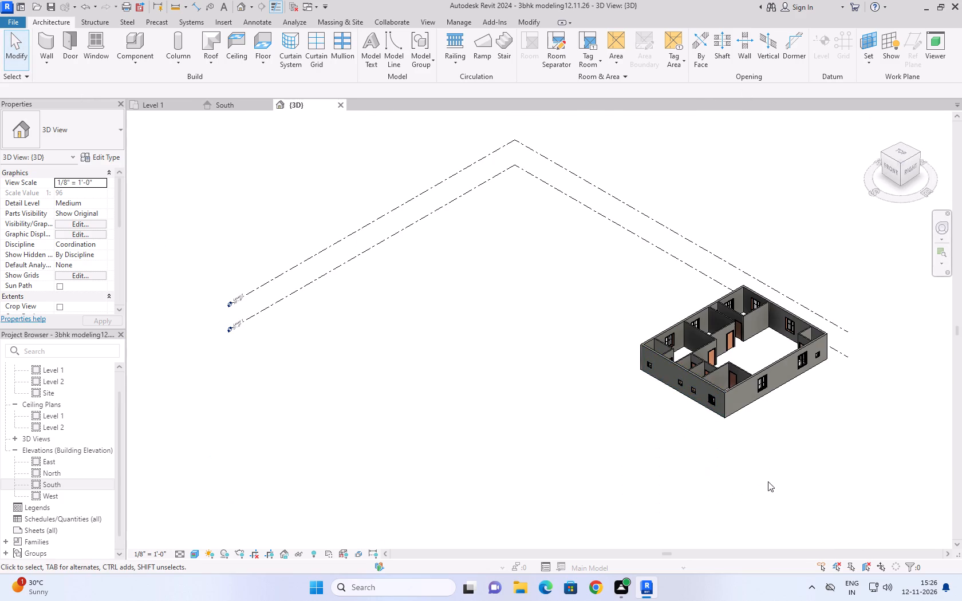
{"action": "scroll", "coordinate": [823, 395], "scroll_direction": "up", "scroll_amount": 9}
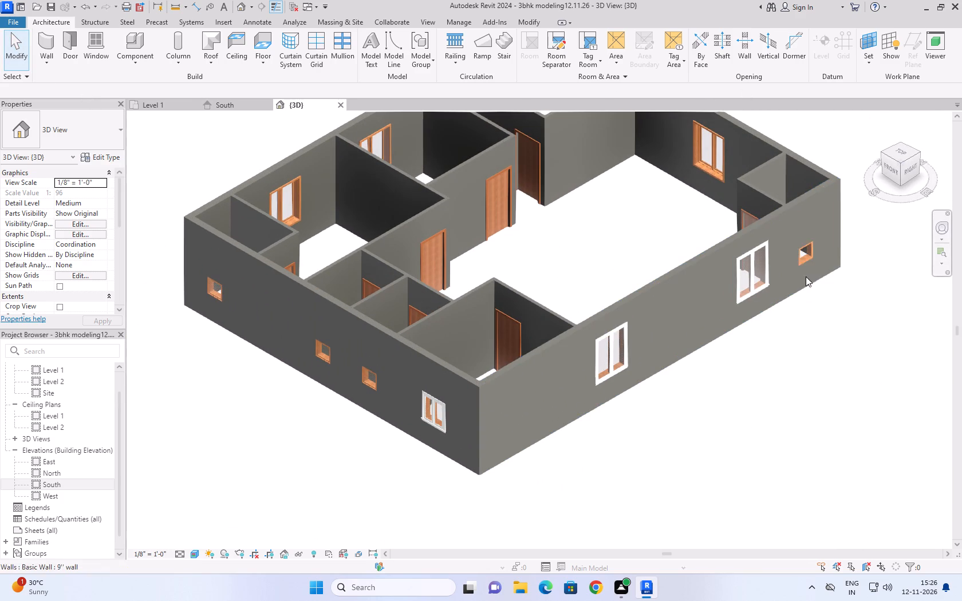
{"action": "left_click", "coordinate": [806, 246]}
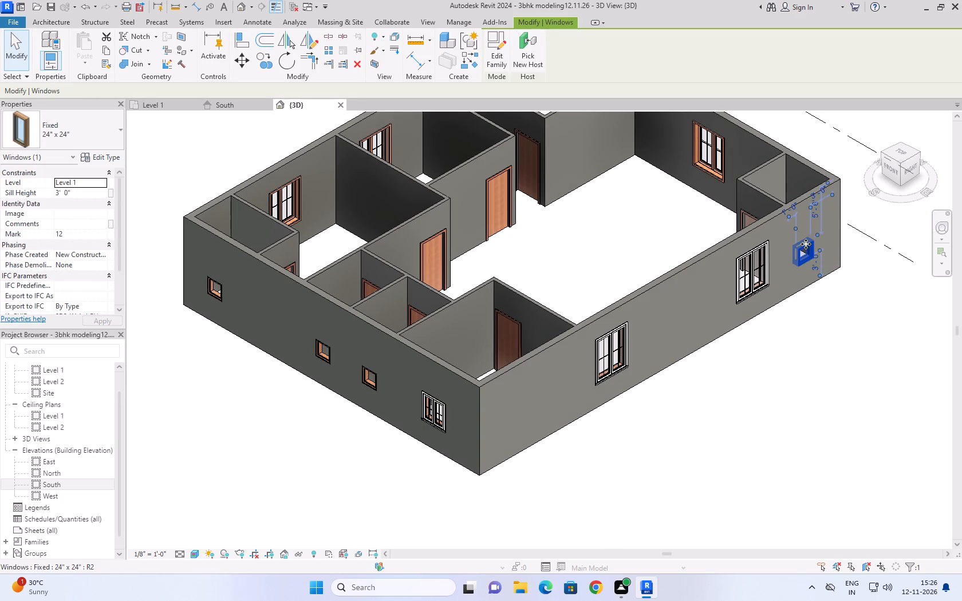
{"action": "type", "text": "sa"}
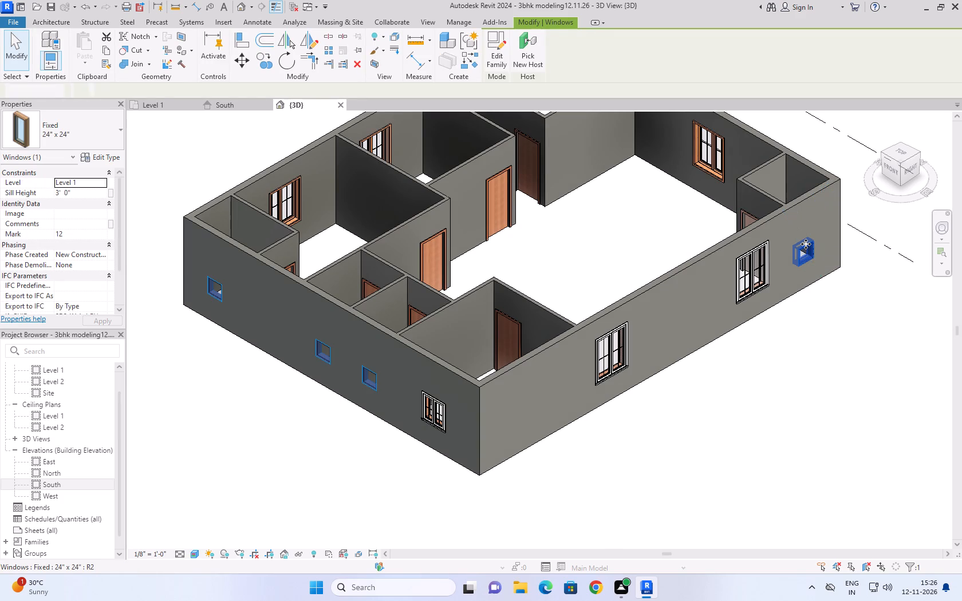
{"action": "left_click", "coordinate": [93, 195]}
{"action": "type", "text": "6'"}
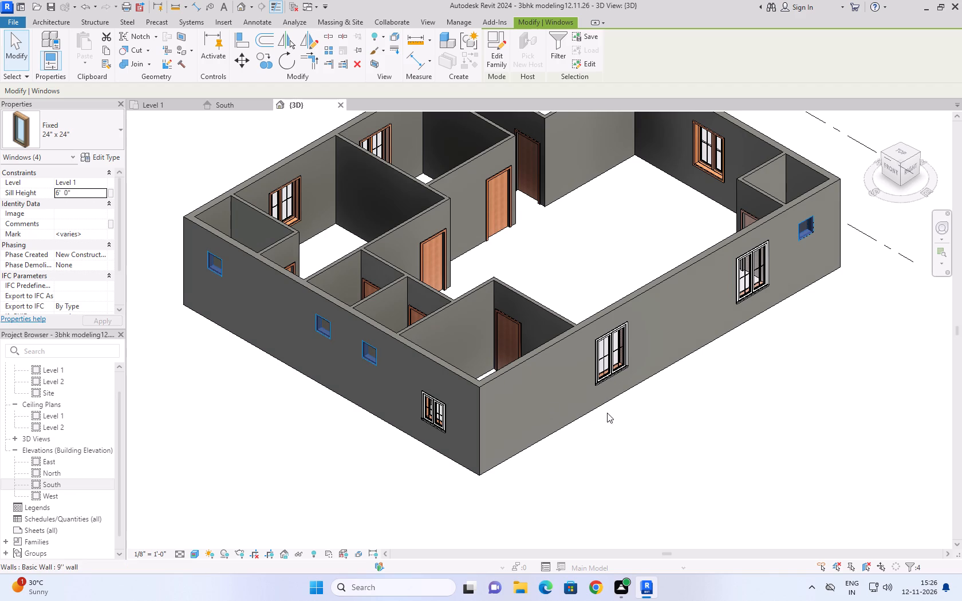
{"action": "left_click", "coordinate": [610, 426]}
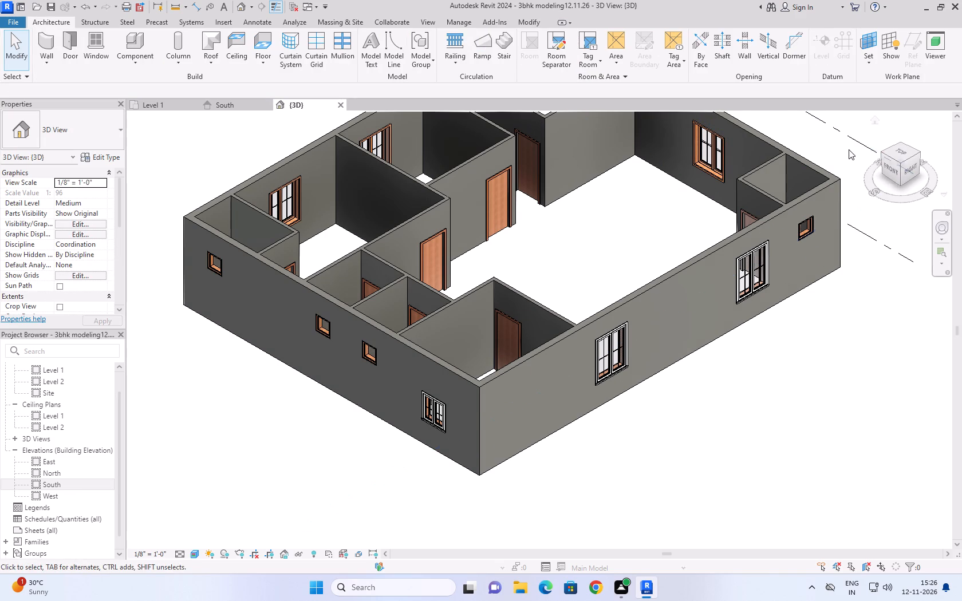
Examine the whole house in the 3D view, checking the raised small windows and the interior doors and walls.
{"action": "left_click", "coordinate": [878, 122]}
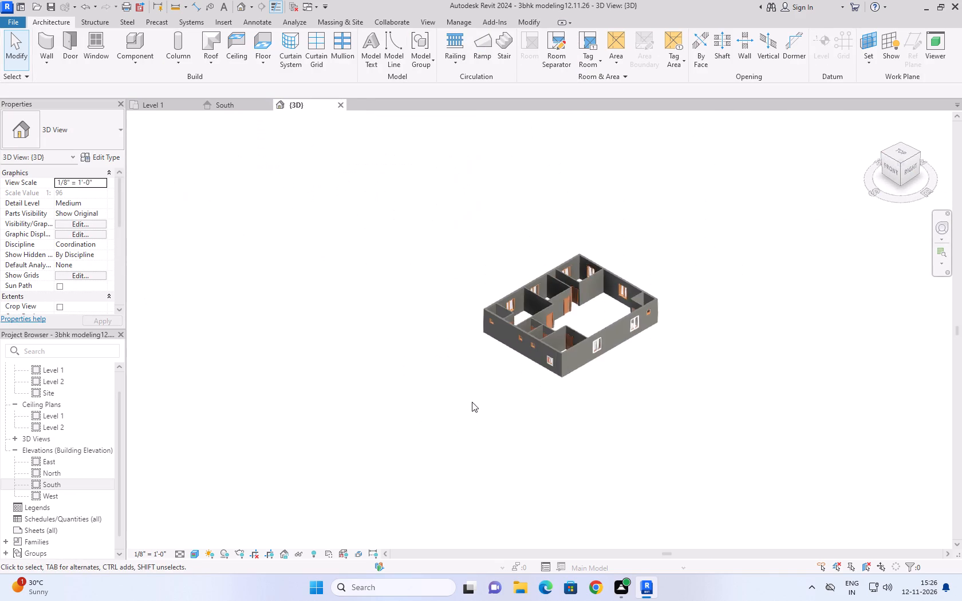
{"action": "scroll", "coordinate": [677, 360], "scroll_direction": "up", "scroll_amount": 7}
{"action": "middle_click_drag", "start_coordinate": [837, 340], "coordinate": [358, 424]}
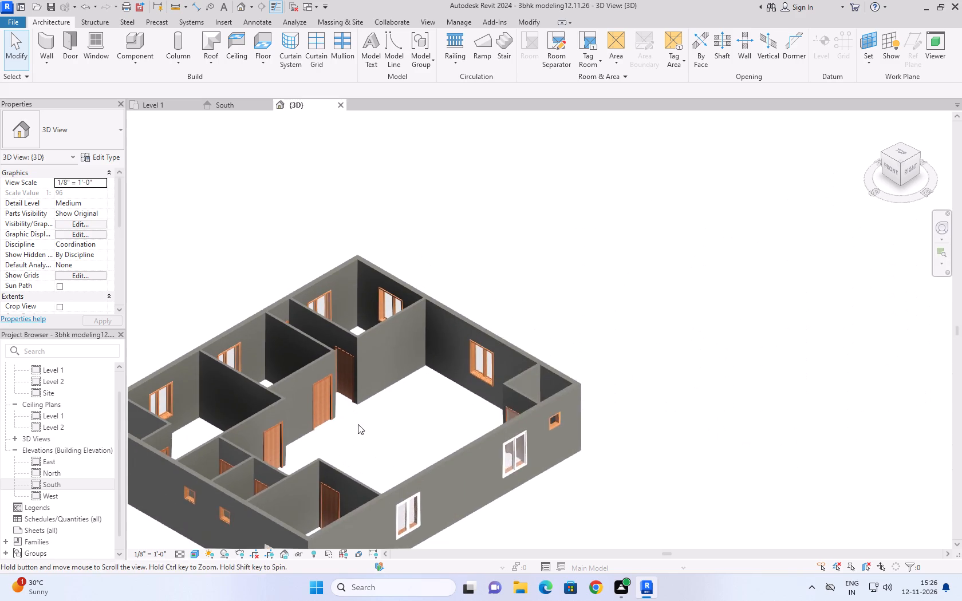
{"action": "middle_click_drag", "start_coordinate": [358, 424], "coordinate": [358, 424]}
{"action": "scroll", "coordinate": [358, 424], "scroll_direction": "down", "scroll_amount": 1}
{"action": "scroll", "coordinate": [293, 412], "scroll_direction": "up", "scroll_amount": 5}
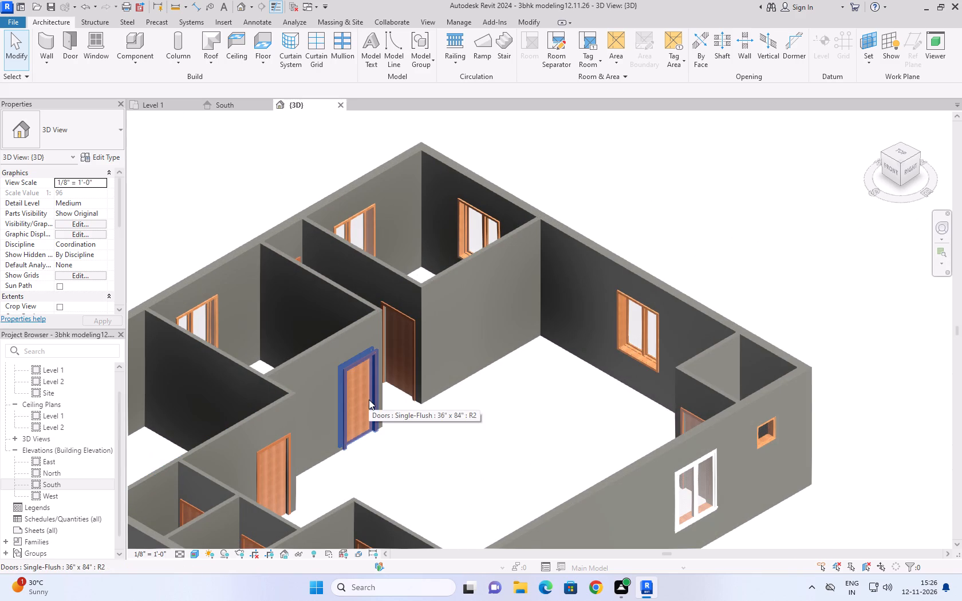
{"action": "scroll", "coordinate": [484, 361], "scroll_direction": "down", "scroll_amount": 5}
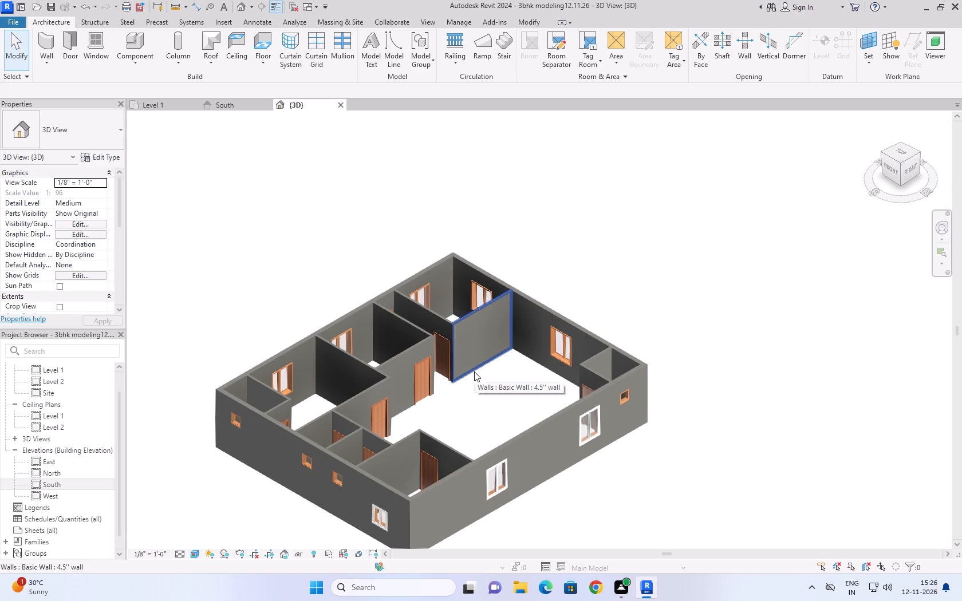
{"action": "scroll", "coordinate": [474, 371], "scroll_direction": "down", "scroll_amount": 4}
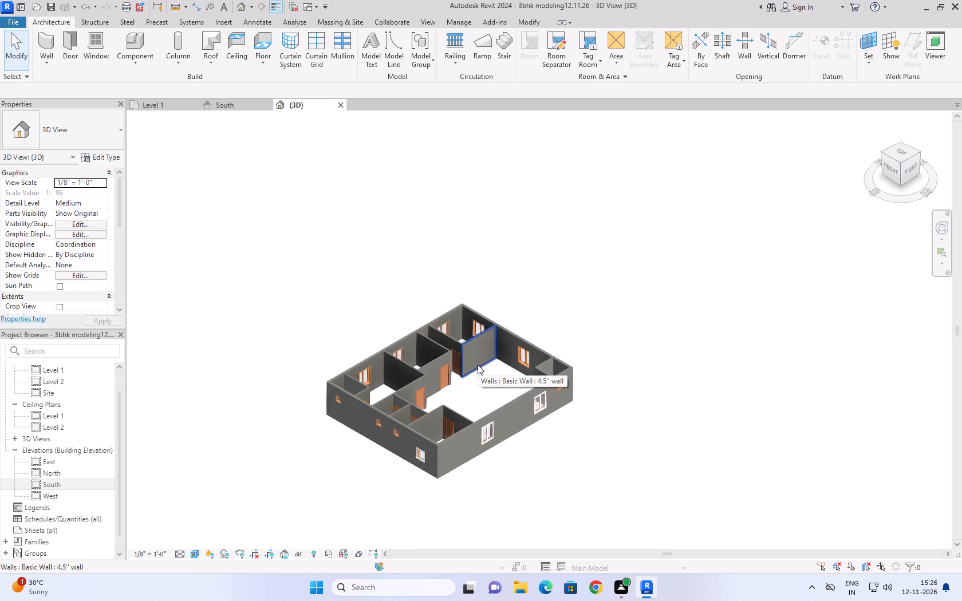
{"action": "scroll", "coordinate": [419, 489], "scroll_direction": "up", "scroll_amount": 5}
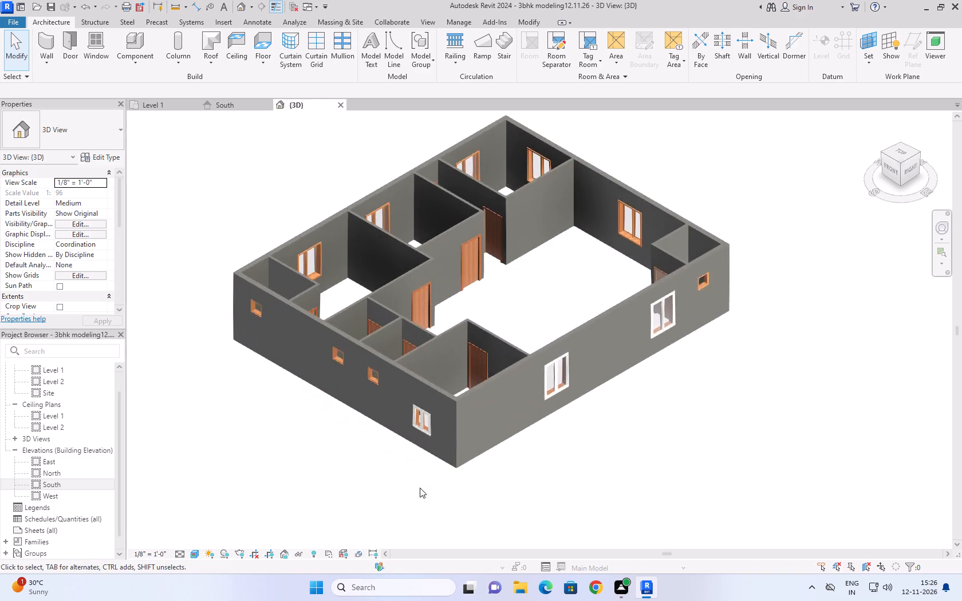
{"action": "scroll", "coordinate": [420, 488], "scroll_direction": "up", "scroll_amount": 13}
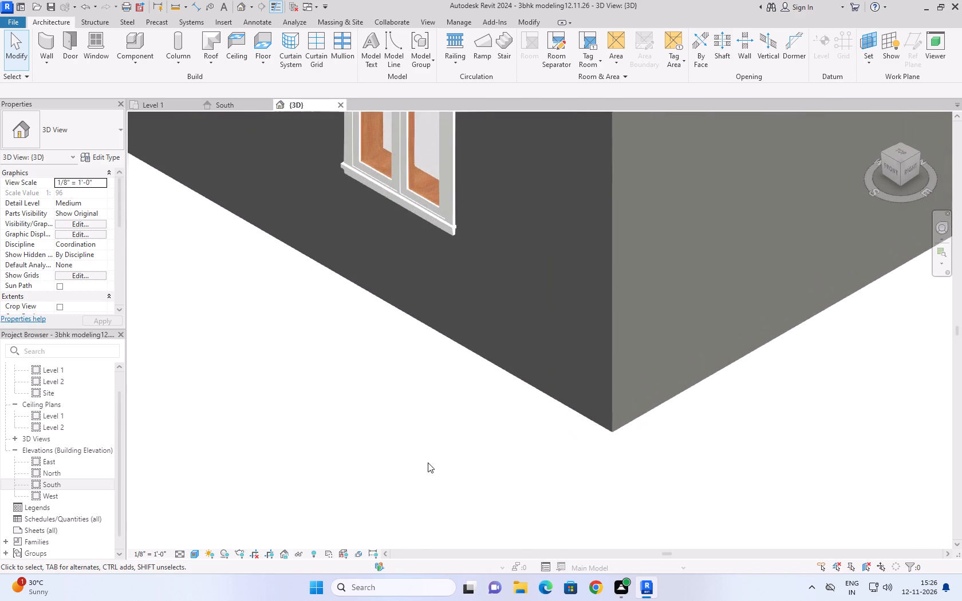
{"action": "scroll", "coordinate": [430, 462], "scroll_direction": "down", "scroll_amount": 16}
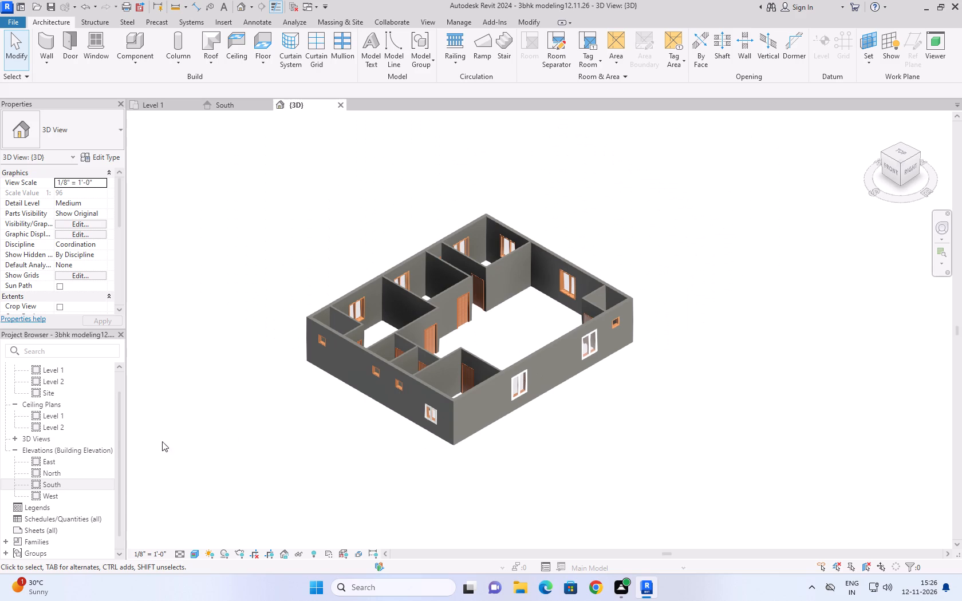
Collapse the Ceiling Plans group in the list of project views.
{"action": "scroll", "coordinate": [85, 445], "scroll_direction": "down", "scroll_amount": 3}
{"action": "scroll", "coordinate": [85, 438], "scroll_direction": "up", "scroll_amount": 3}
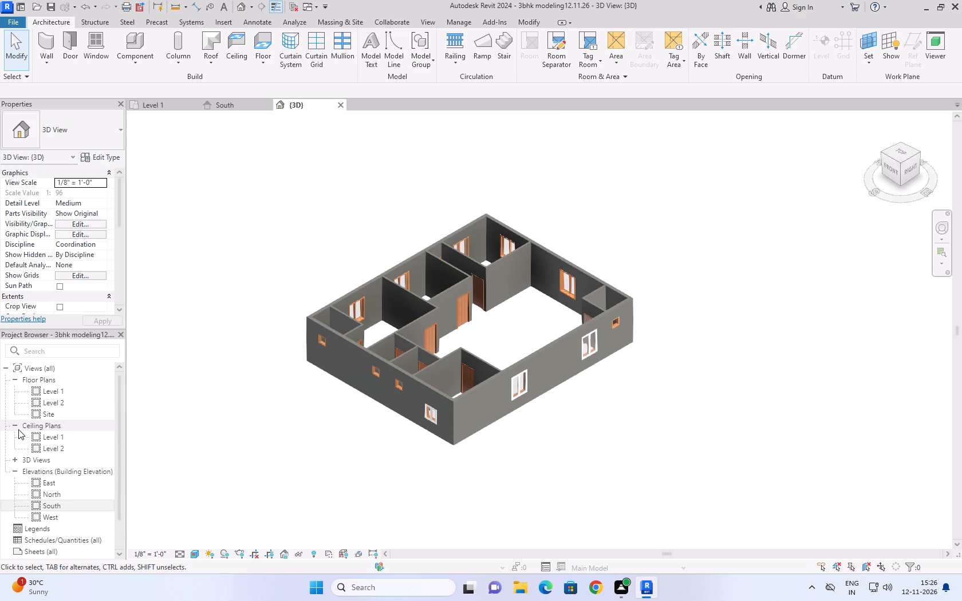
{"action": "left_click", "coordinate": [16, 426]}
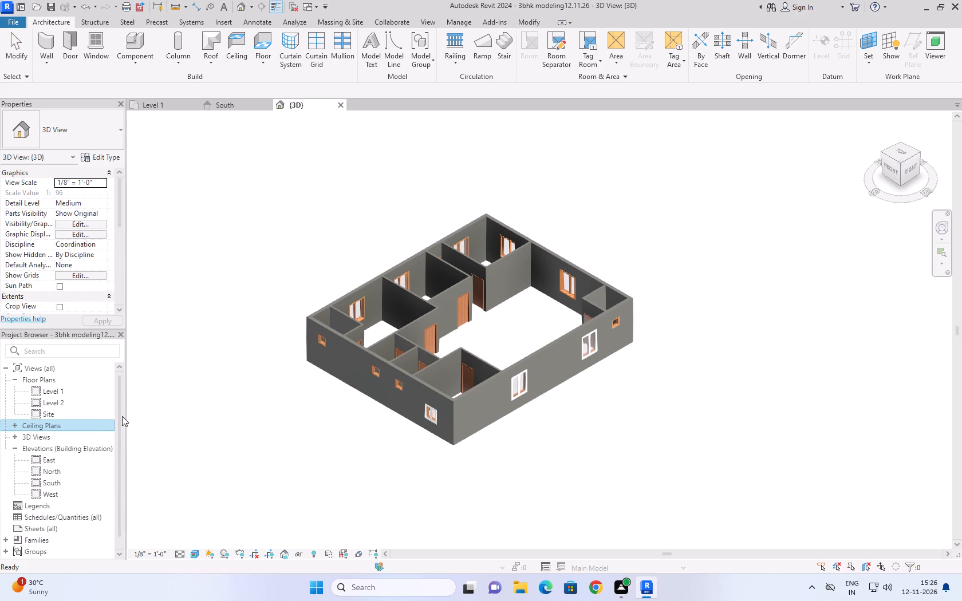
{"action": "scroll", "coordinate": [141, 371], "scroll_direction": "down", "scroll_amount": 5}
{"action": "scroll", "coordinate": [141, 371], "scroll_direction": "up", "scroll_amount": 1}
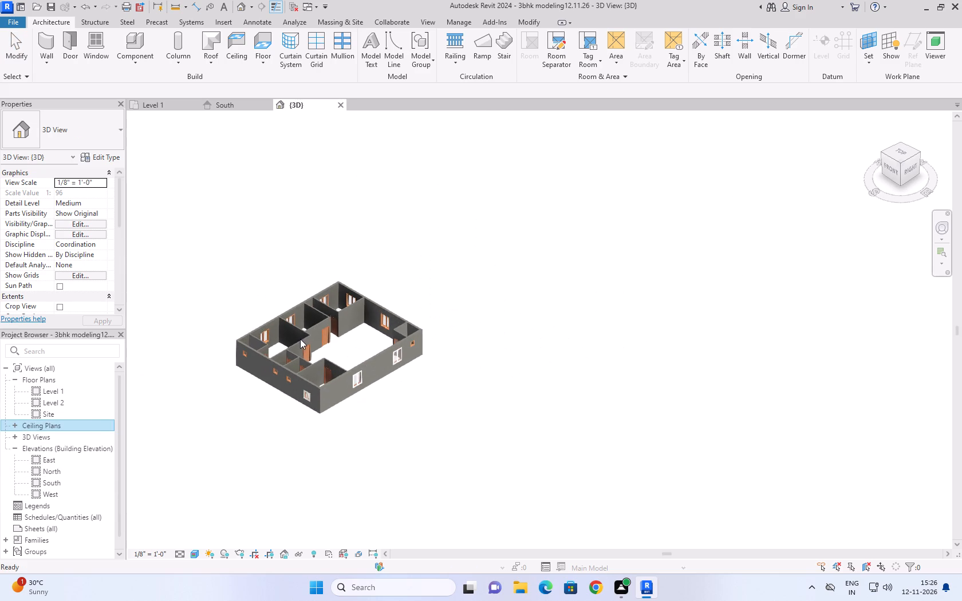
Examine the double windows in the east wall and the kitchen corner up close, and the whole house in the 3D view.
{"action": "scroll", "coordinate": [301, 339], "scroll_direction": "up", "scroll_amount": 8}
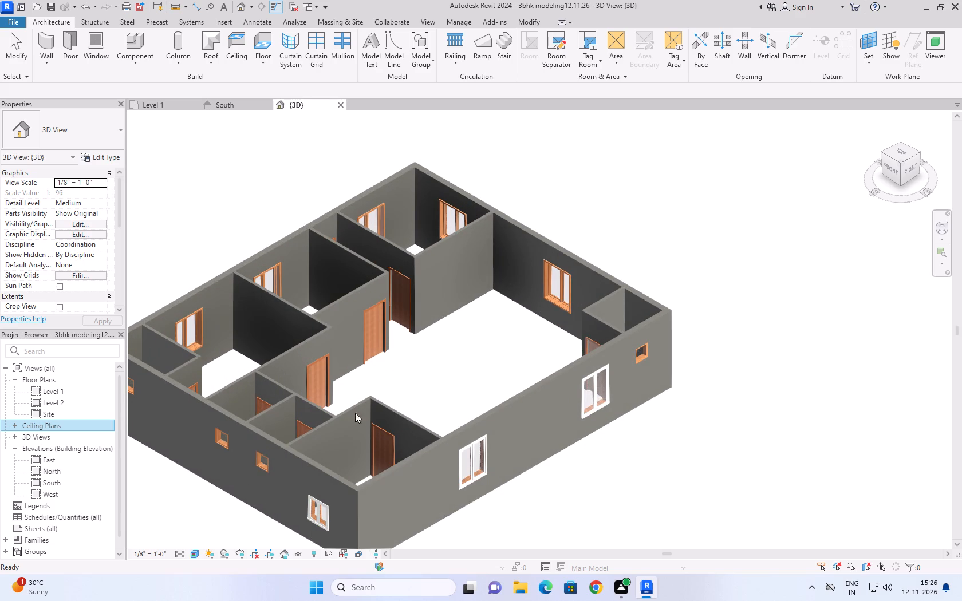
{"action": "scroll", "coordinate": [471, 462], "scroll_direction": "up", "scroll_amount": 4}
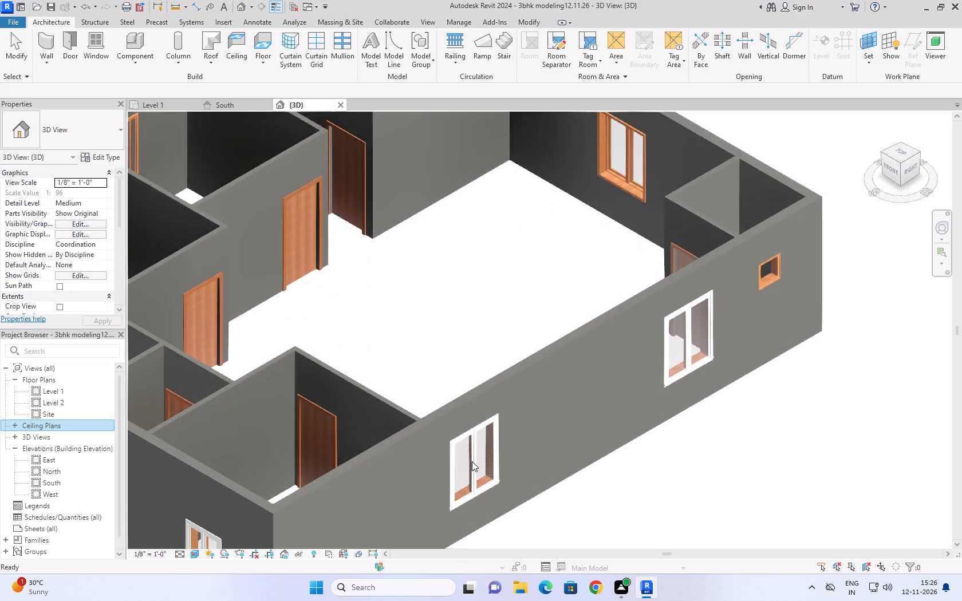
{"action": "scroll", "coordinate": [472, 461], "scroll_direction": "up", "scroll_amount": 4}
{"action": "left_click", "coordinate": [467, 416]}
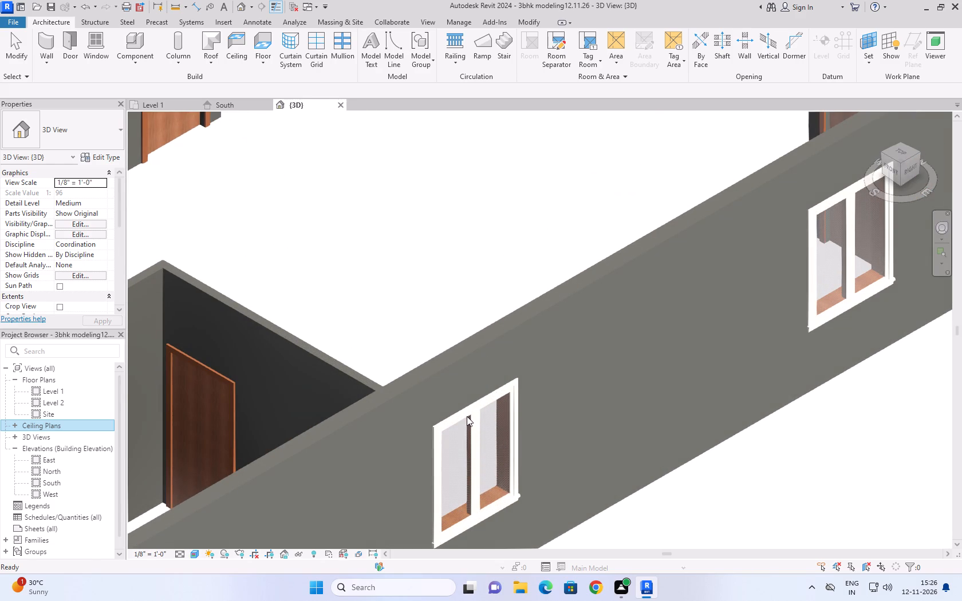
{"action": "left_click", "coordinate": [421, 268]}
{"action": "scroll", "coordinate": [421, 268], "scroll_direction": "down", "scroll_amount": 3}
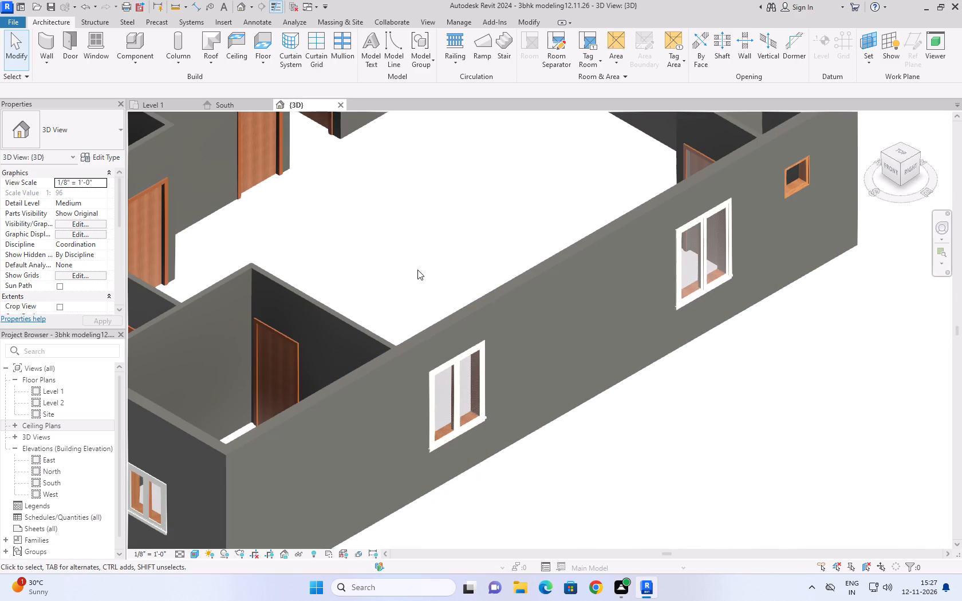
{"action": "left_click", "coordinate": [12, 54]}
{"action": "scroll", "coordinate": [471, 236], "scroll_direction": "down", "scroll_amount": 6}
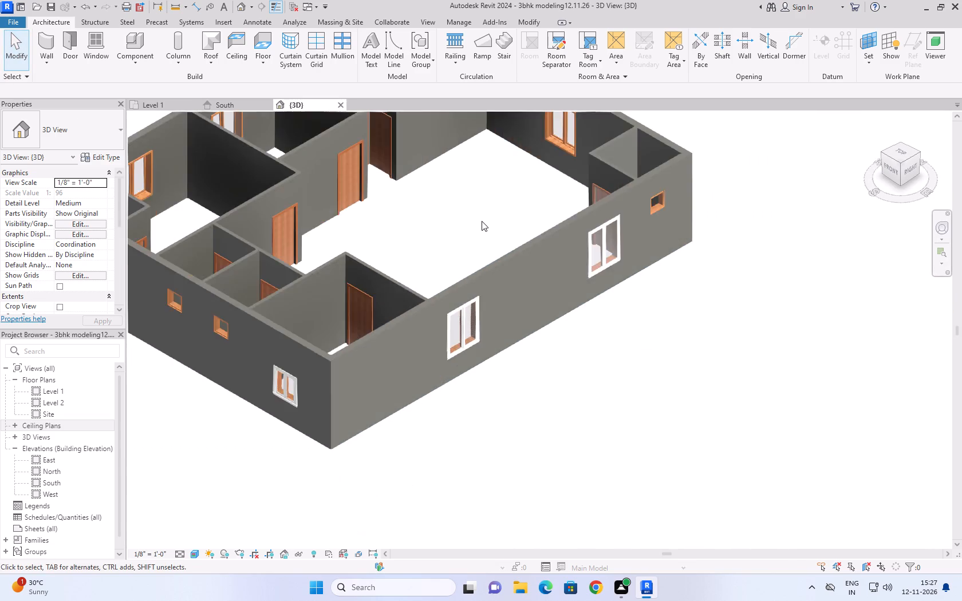
{"action": "scroll", "coordinate": [482, 221], "scroll_direction": "down", "scroll_amount": 8}
{"action": "scroll", "coordinate": [482, 221], "scroll_direction": "up", "scroll_amount": 12}
{"action": "middle_click", "coordinate": [482, 221]}
{"action": "scroll", "coordinate": [482, 221], "scroll_direction": "up", "scroll_amount": 4}
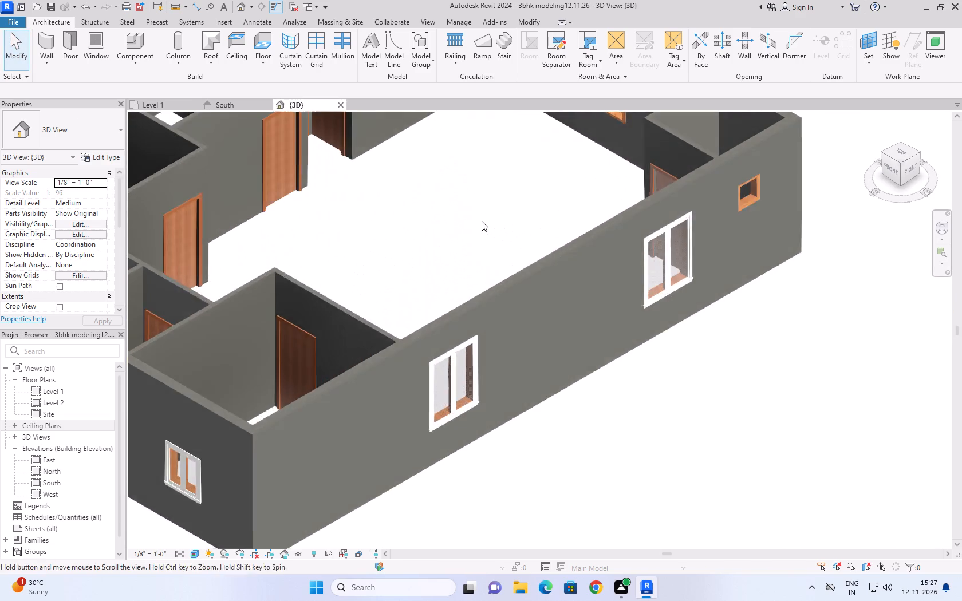
{"action": "scroll", "coordinate": [482, 221], "scroll_direction": "up", "scroll_amount": 6}
{"action": "scroll", "coordinate": [493, 243], "scroll_direction": "down", "scroll_amount": 1}
{"action": "middle_click", "coordinate": [494, 244]}
{"action": "scroll", "coordinate": [495, 244], "scroll_direction": "down", "scroll_amount": 5}
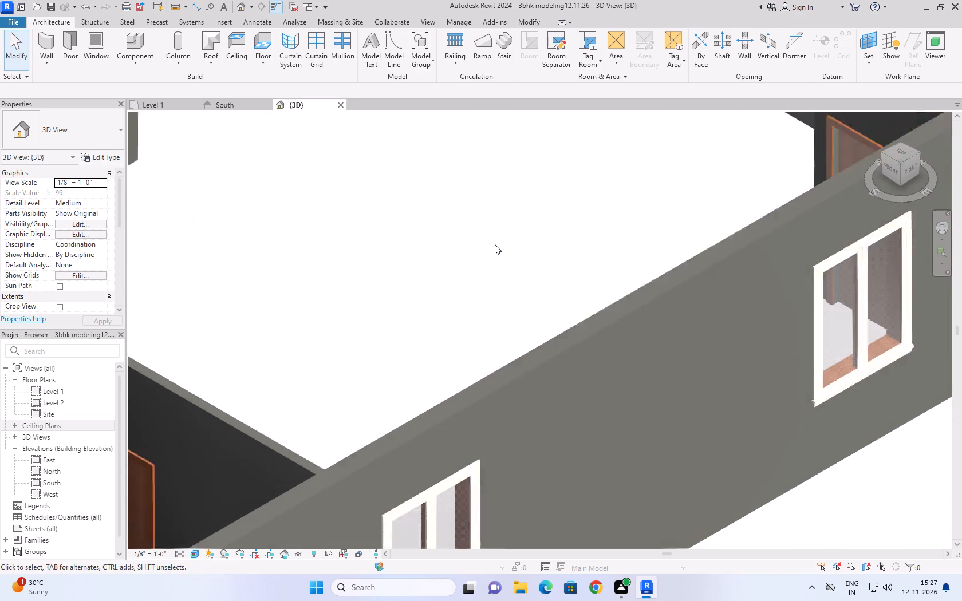
{"action": "middle_click_drag", "start_coordinate": [495, 244], "coordinate": [495, 254]}
{"action": "scroll", "coordinate": [495, 254], "scroll_direction": "down", "scroll_amount": 5}
{"action": "middle_click", "coordinate": [495, 255]}
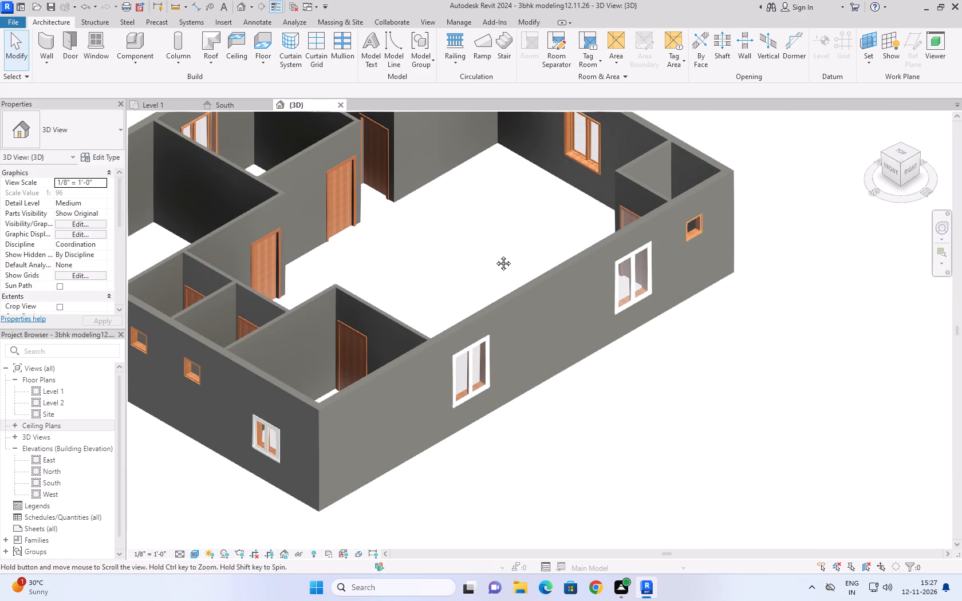
{"action": "scroll", "coordinate": [495, 258], "scroll_direction": "down", "scroll_amount": 5}
{"action": "middle_click", "coordinate": [495, 259]}
{"action": "scroll", "coordinate": [495, 259], "scroll_direction": "down", "scroll_amount": 6}
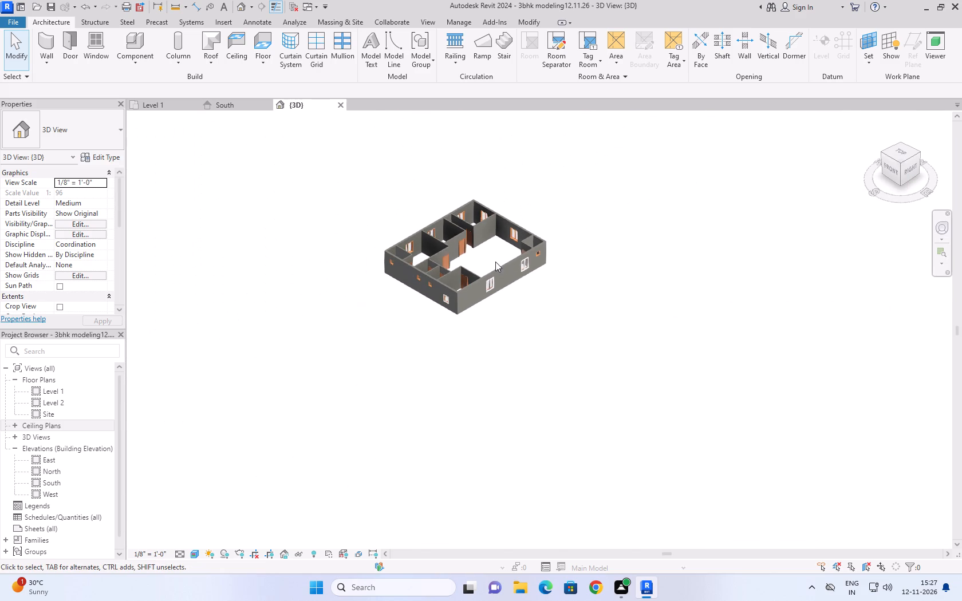
{"action": "middle_click", "coordinate": [497, 259]}
{"action": "scroll", "coordinate": [497, 259], "scroll_direction": "down", "scroll_amount": 6}
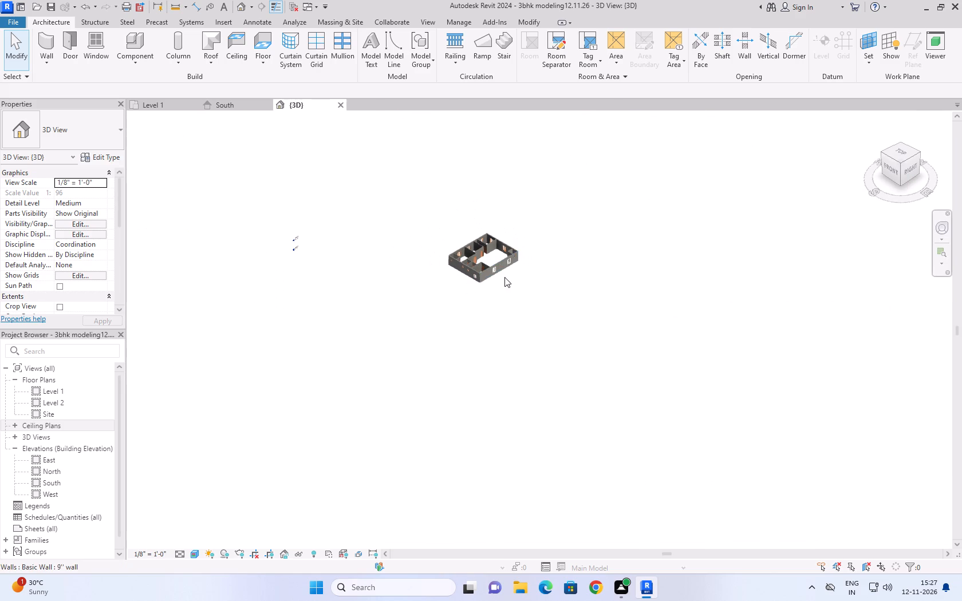
{"action": "scroll", "coordinate": [506, 281], "scroll_direction": "down", "scroll_amount": 2}
{"action": "middle_click", "coordinate": [506, 281]}
{"action": "scroll", "coordinate": [506, 281], "scroll_direction": "down", "scroll_amount": 2}
{"action": "scroll", "coordinate": [506, 281], "scroll_direction": "up", "scroll_amount": 10}
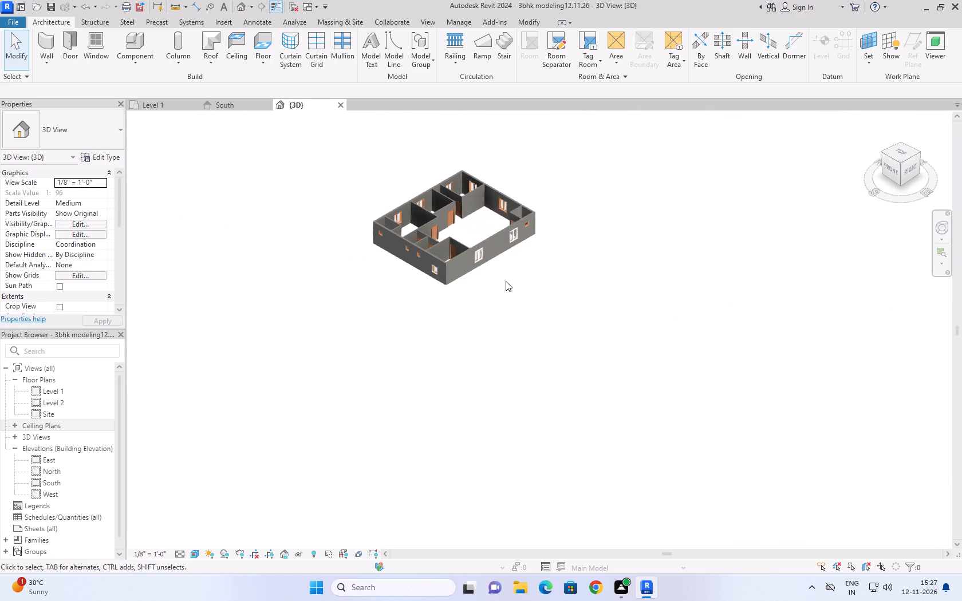
{"action": "scroll", "coordinate": [504, 282], "scroll_direction": "up", "scroll_amount": 6}
{"action": "middle_click", "coordinate": [504, 282]}
{"action": "scroll", "coordinate": [503, 283], "scroll_direction": "up", "scroll_amount": 4}
{"action": "middle_click_drag", "start_coordinate": [503, 283], "coordinate": [512, 379]}
{"action": "scroll", "coordinate": [503, 283], "scroll_direction": "up", "scroll_amount": 3}
{"action": "scroll", "coordinate": [503, 283], "scroll_direction": "down", "scroll_amount": 9}
{"action": "scroll", "coordinate": [512, 384], "scroll_direction": "down", "scroll_amount": 1}
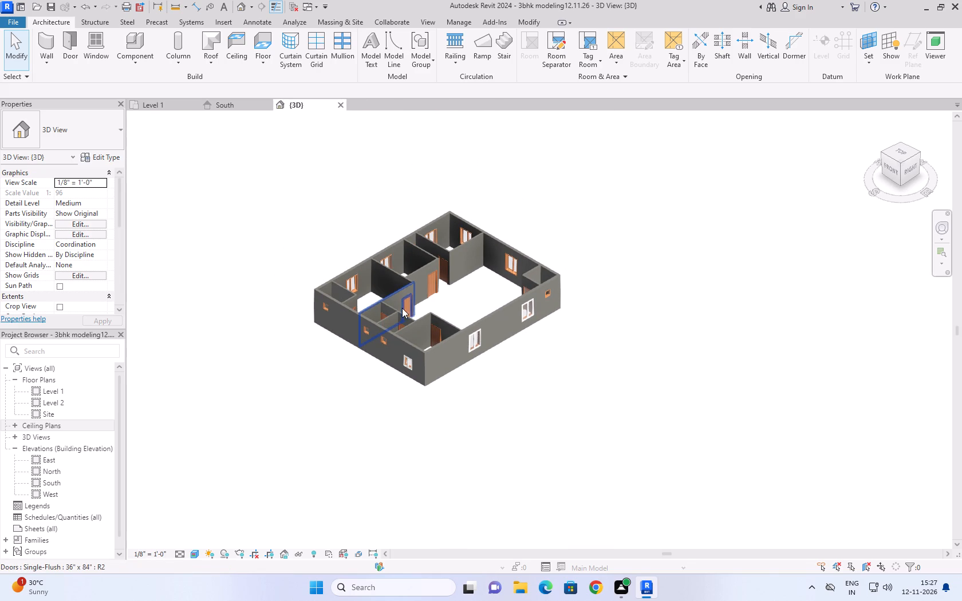
{"action": "scroll", "coordinate": [403, 317], "scroll_direction": "up", "scroll_amount": 4}
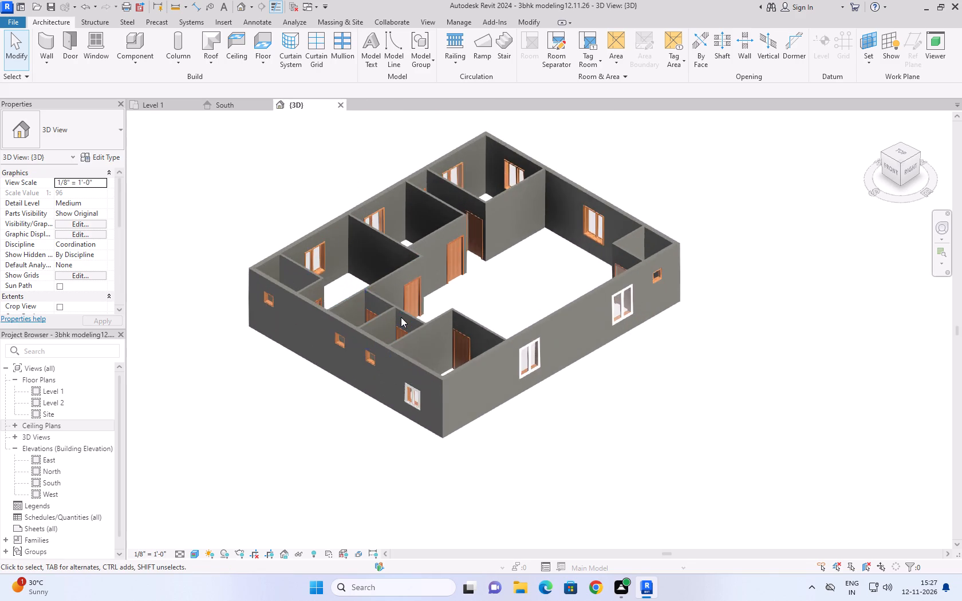
{"action": "scroll", "coordinate": [401, 317], "scroll_direction": "up", "scroll_amount": 5}
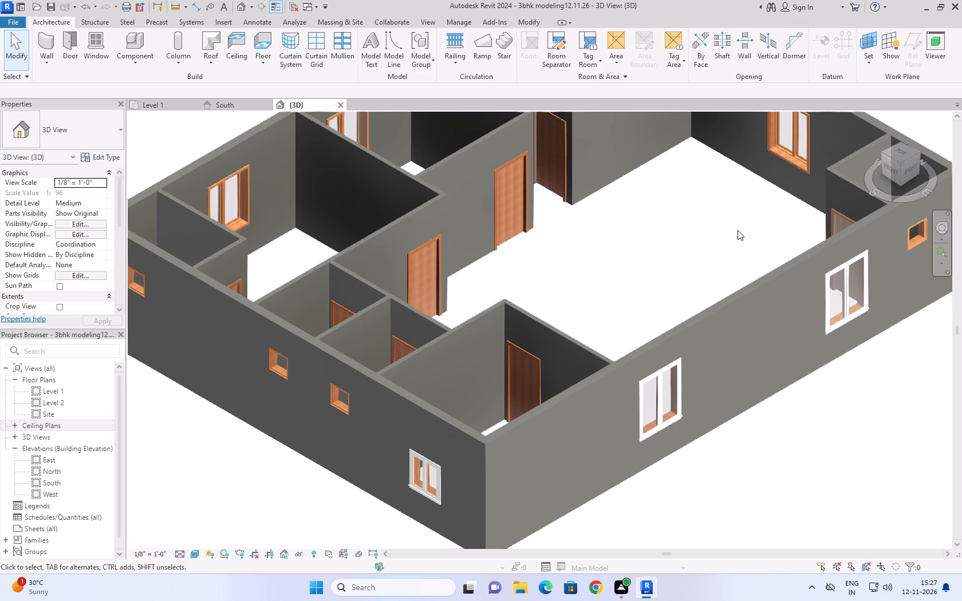
Examine the house in 3D from the front and from the north, checking the interior walls around the kitchen, utility and common toilet.
{"action": "left_click", "coordinate": [889, 164]}
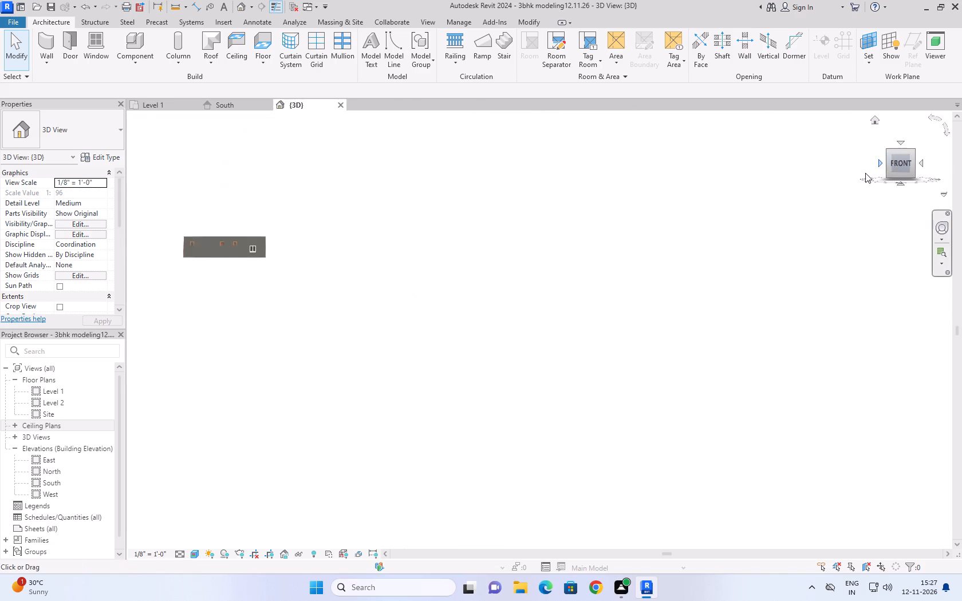
{"action": "scroll", "coordinate": [667, 320], "scroll_direction": "up", "scroll_amount": 12}
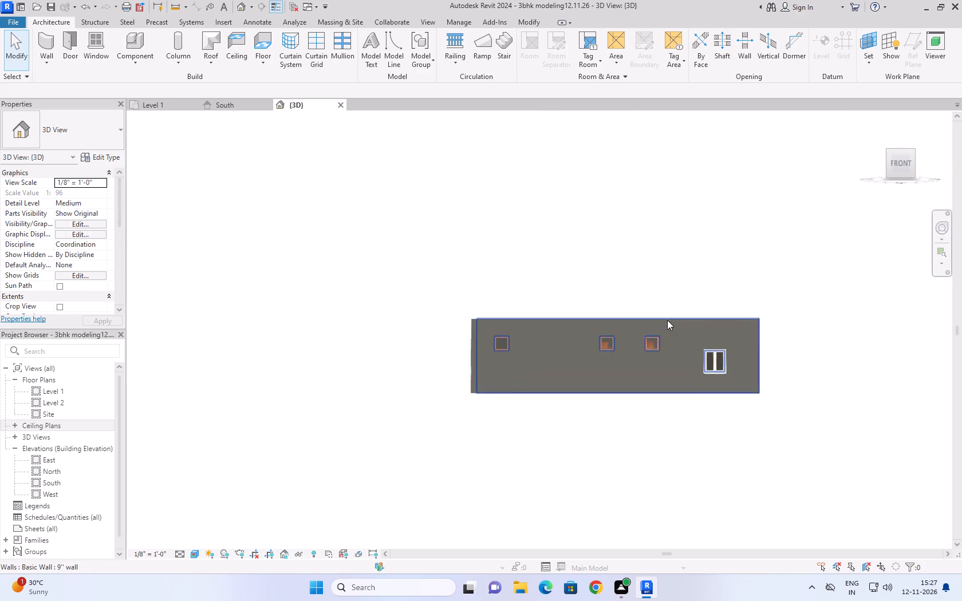
{"action": "left_click", "coordinate": [873, 119]}
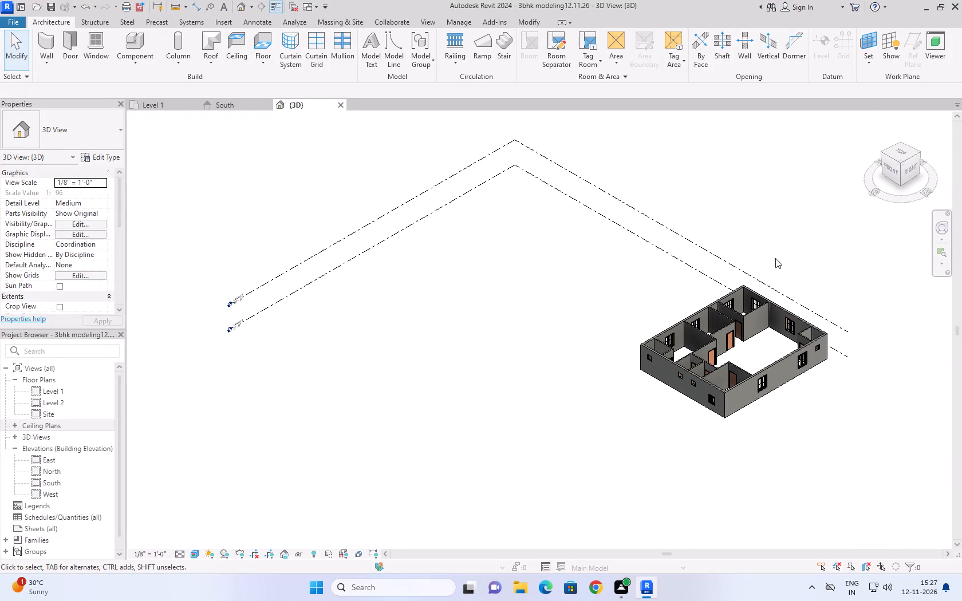
{"action": "middle_click_drag", "start_coordinate": [775, 261], "coordinate": [454, 285], "text": "shift"}
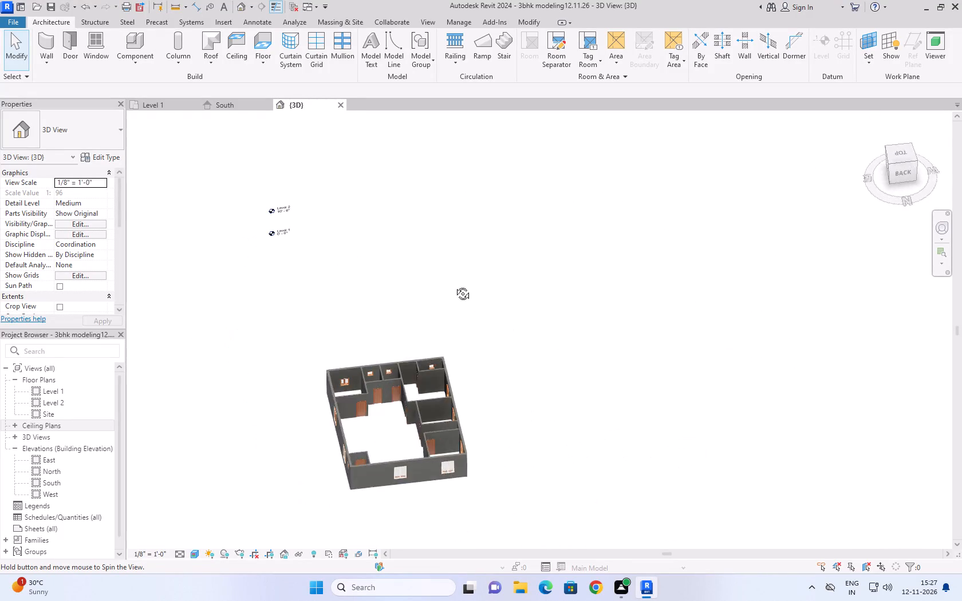
{"action": "middle_click_drag", "start_coordinate": [454, 285], "coordinate": [444, 234], "text": "shift"}
{"action": "scroll", "coordinate": [450, 279], "scroll_direction": "up", "scroll_amount": 1, "text": "shift"}
{"action": "scroll", "coordinate": [369, 330], "scroll_direction": "up", "scroll_amount": 8}
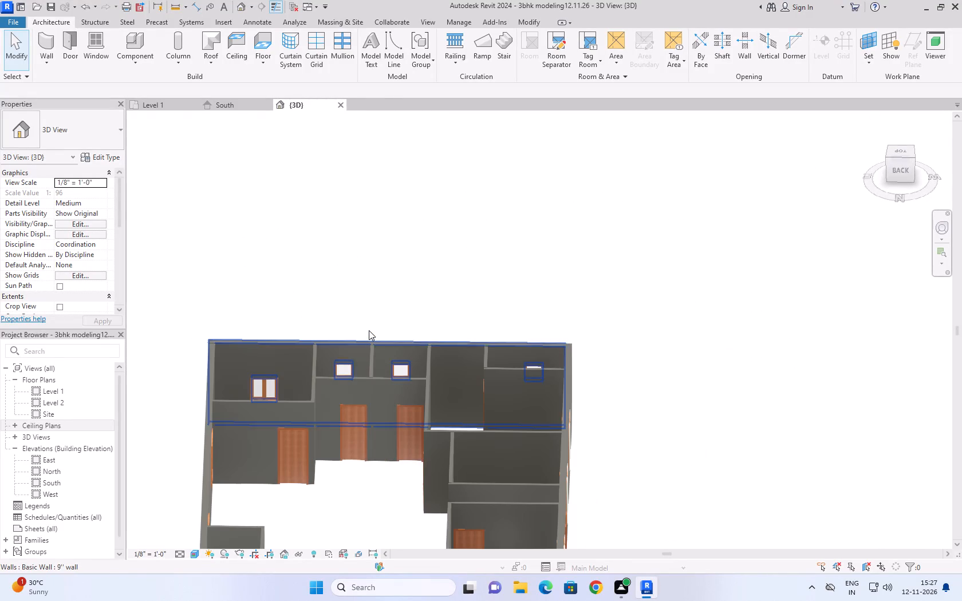
{"action": "left_click", "coordinate": [374, 382]}
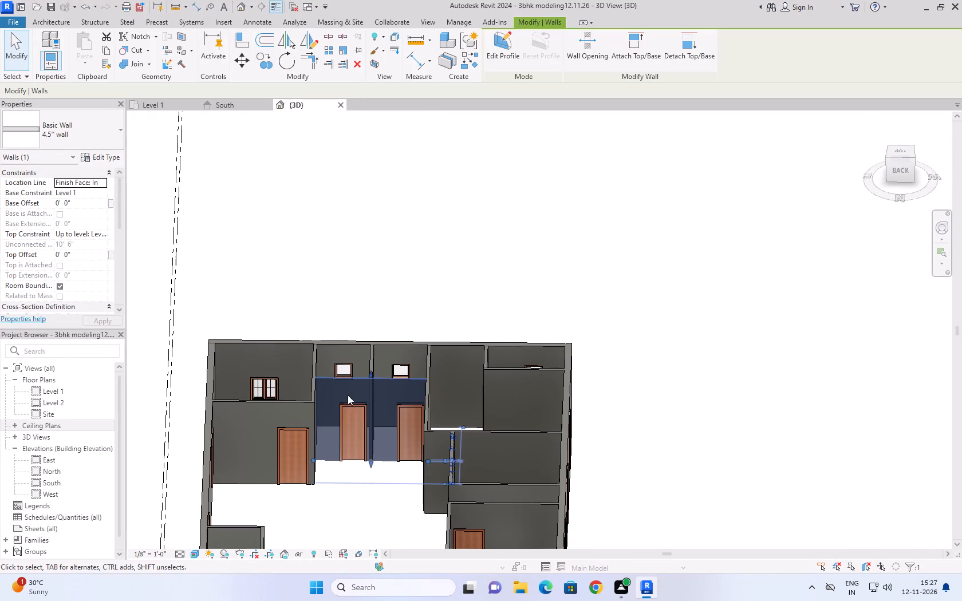
{"action": "left_click", "coordinate": [273, 403]}
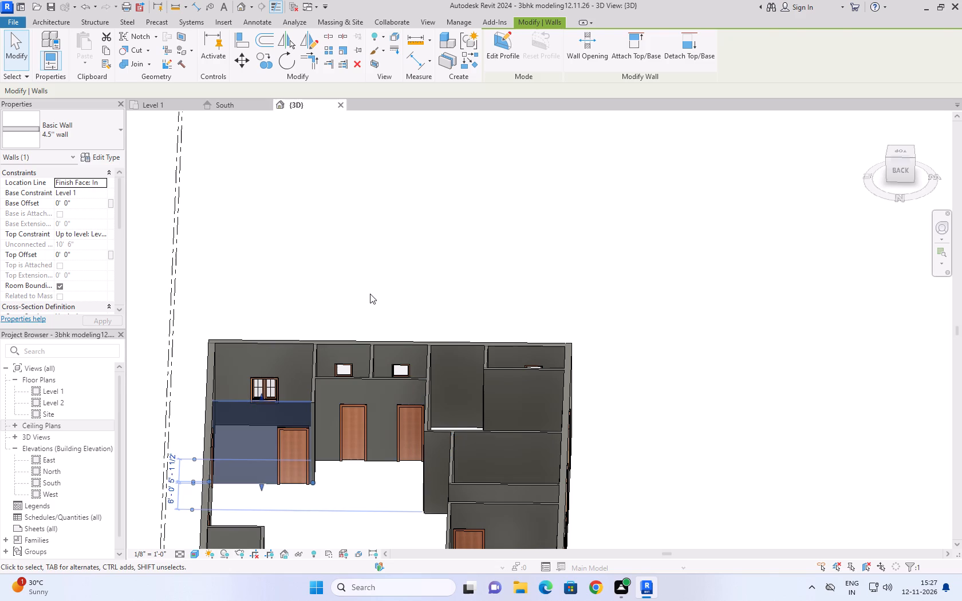
{"action": "left_click", "coordinate": [370, 294]}
Examine the window heights against Level 1 and Level 2 in the South elevation, up close around the kitchen window.
{"action": "left_click", "coordinate": [178, 103]}
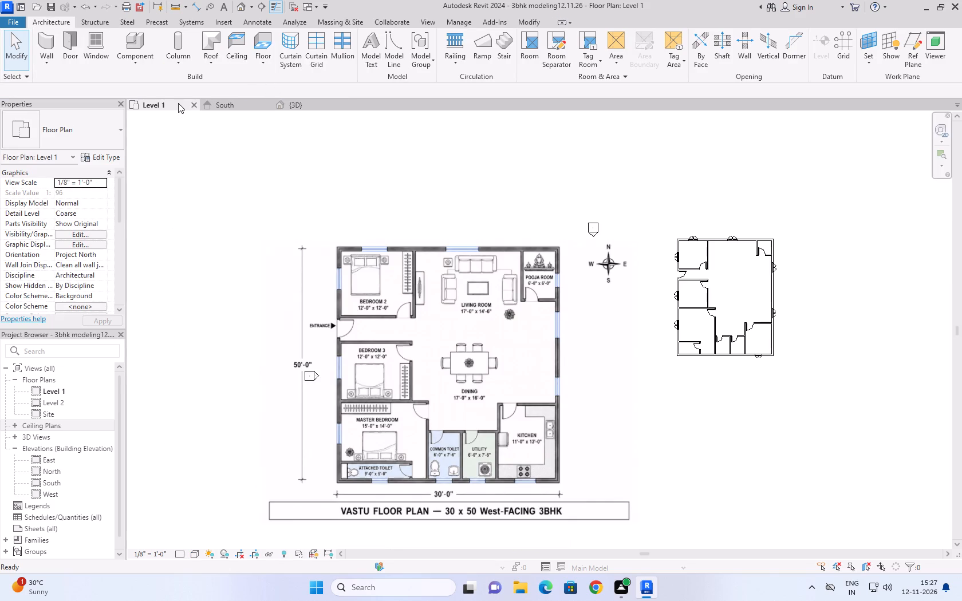
{"action": "left_click", "coordinate": [223, 98]}
{"action": "left_click", "coordinate": [224, 103]}
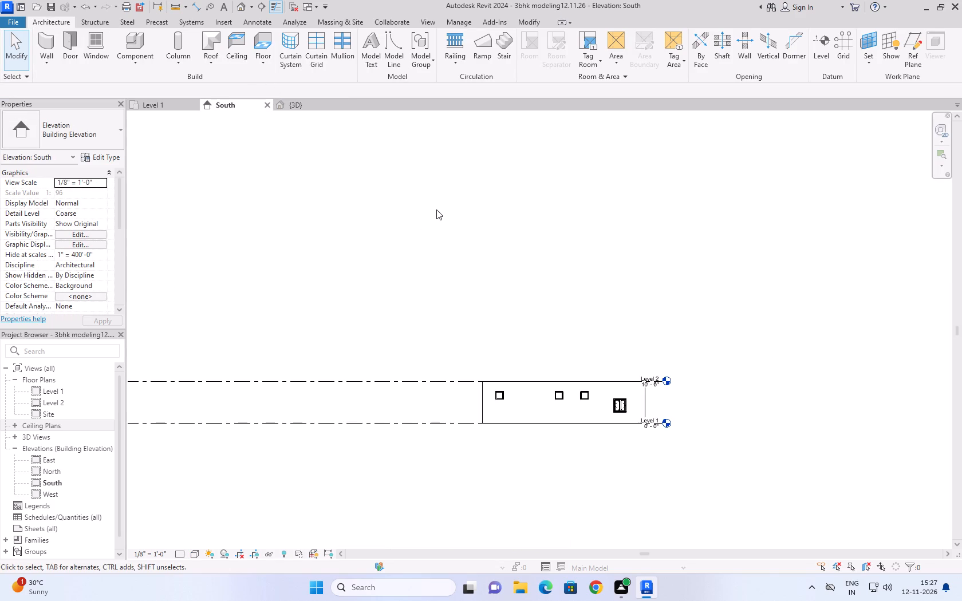
{"action": "double_click", "coordinate": [436, 209]}
{"action": "scroll", "coordinate": [443, 196], "scroll_direction": "down", "scroll_amount": 7}
{"action": "scroll", "coordinate": [498, 255], "scroll_direction": "up", "scroll_amount": 7}
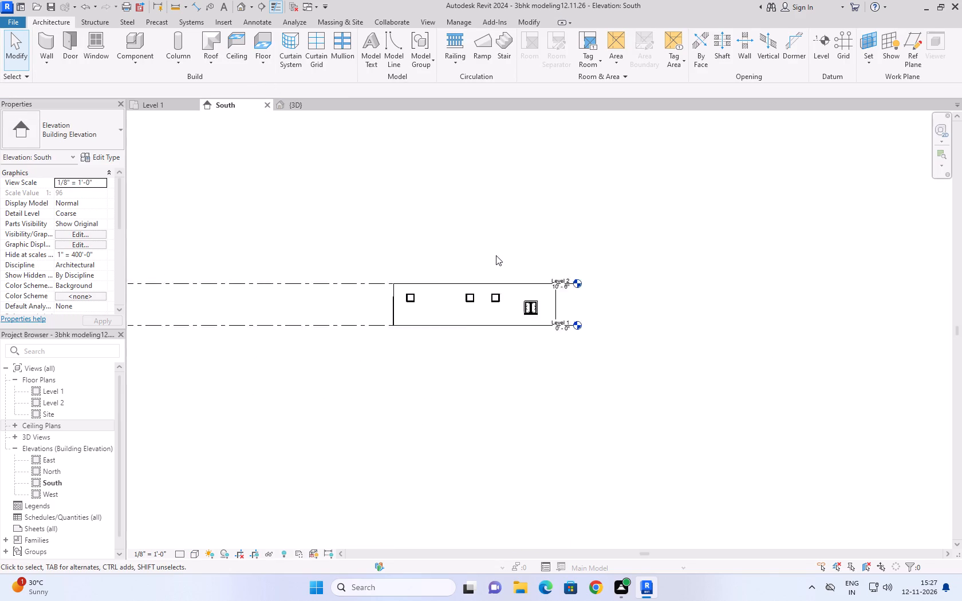
{"action": "scroll", "coordinate": [496, 255], "scroll_direction": "up", "scroll_amount": 5}
{"action": "scroll", "coordinate": [588, 378], "scroll_direction": "up", "scroll_amount": 4}
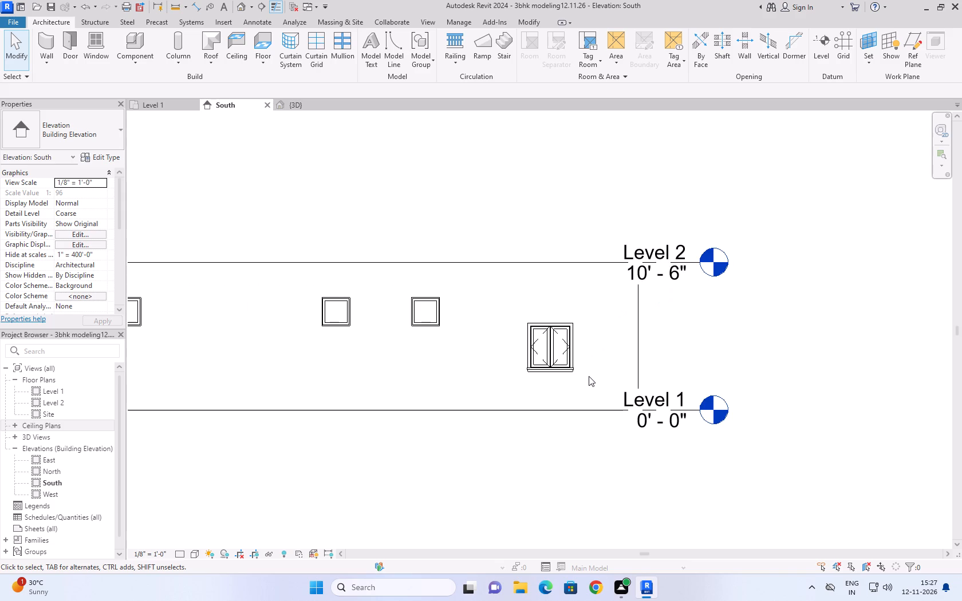
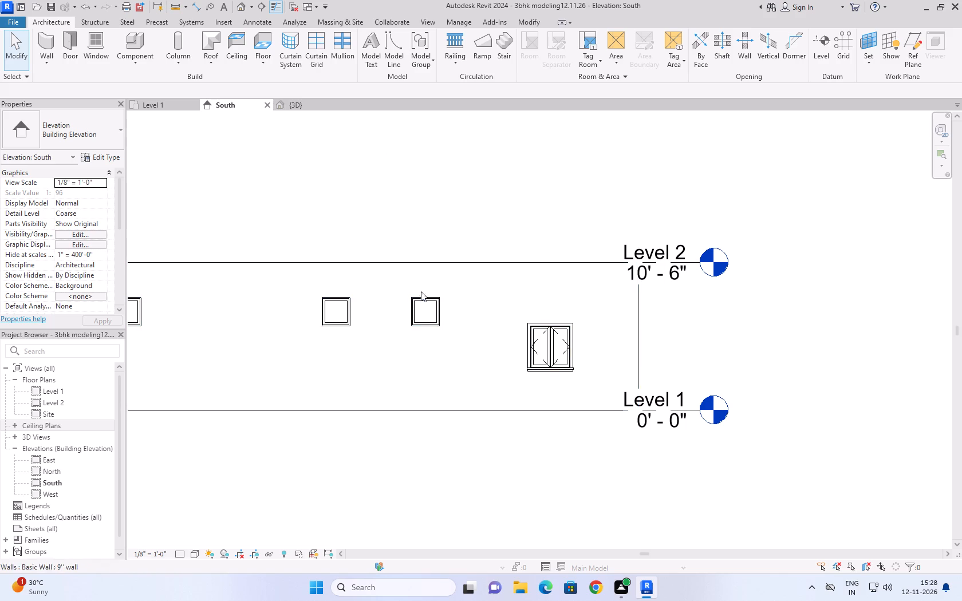
Examine the window placement and the far wall edge between Level 1 and Level 2 in the South elevation.
{"action": "scroll", "coordinate": [472, 319], "scroll_direction": "down", "scroll_amount": 10}
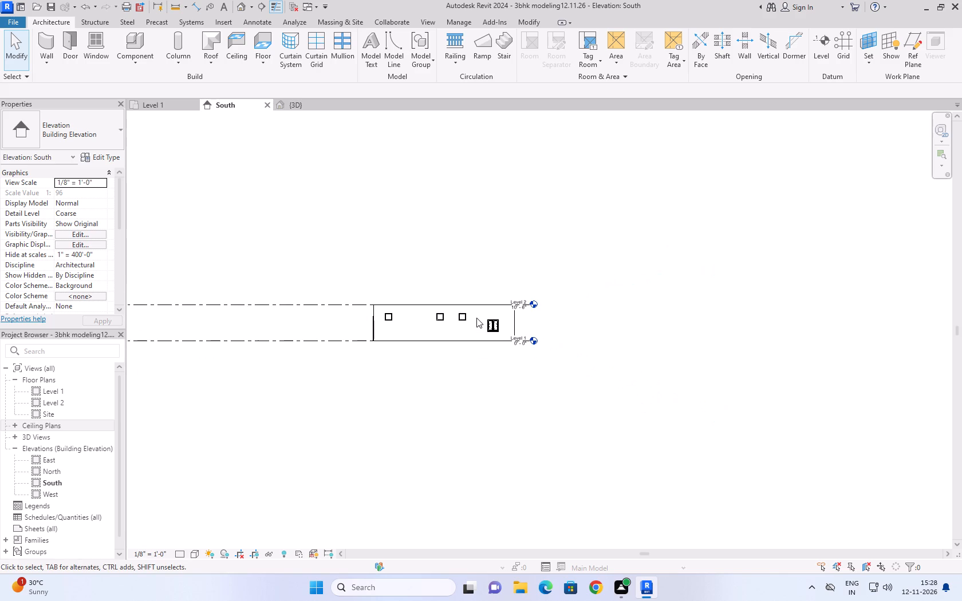
{"action": "scroll", "coordinate": [368, 326], "scroll_direction": "up", "scroll_amount": 10}
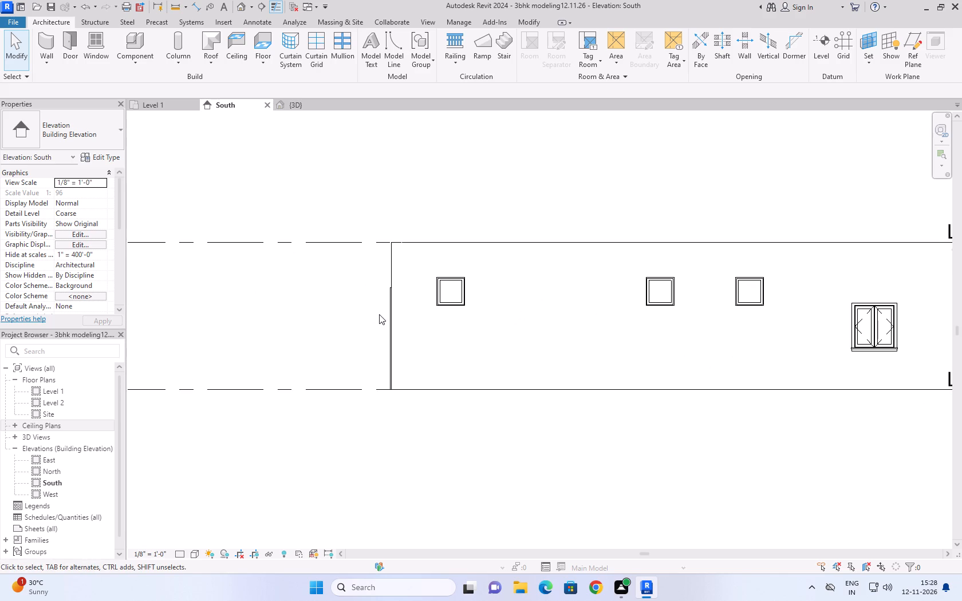
{"action": "scroll", "coordinate": [379, 314], "scroll_direction": "up", "scroll_amount": 12}
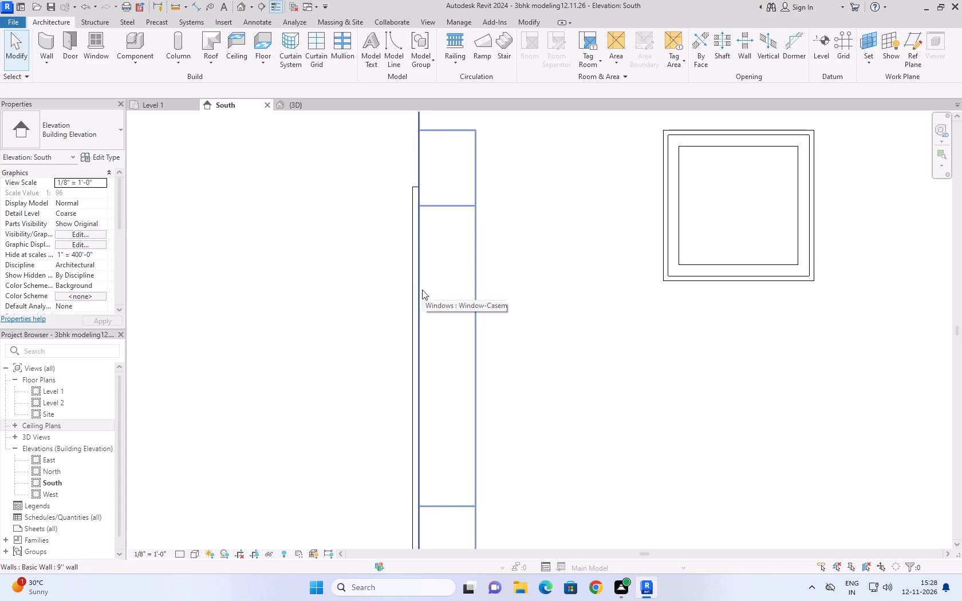
{"action": "scroll", "coordinate": [418, 283], "scroll_direction": "down", "scroll_amount": 6}
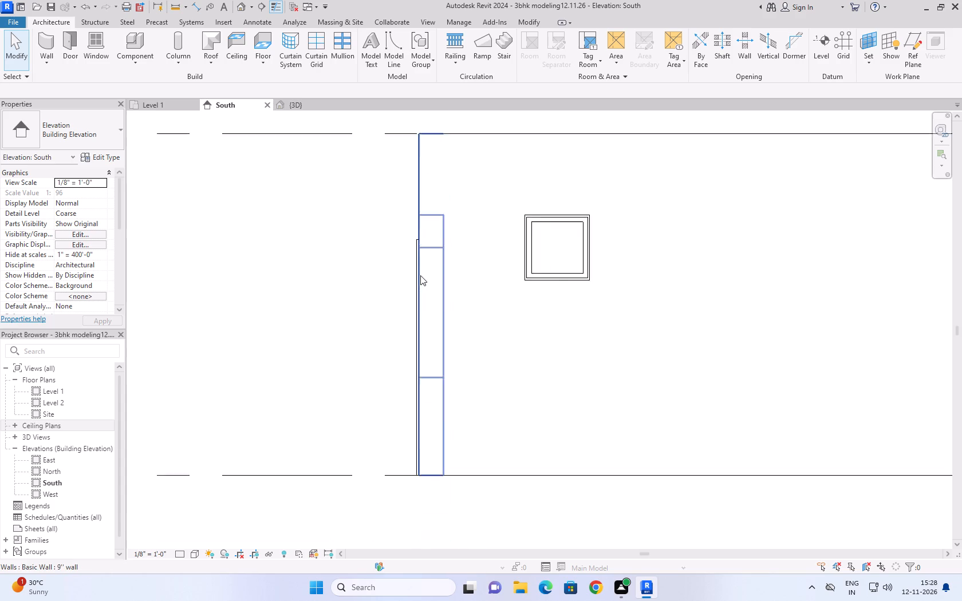
{"action": "scroll", "coordinate": [420, 275], "scroll_direction": "down", "scroll_amount": 3}
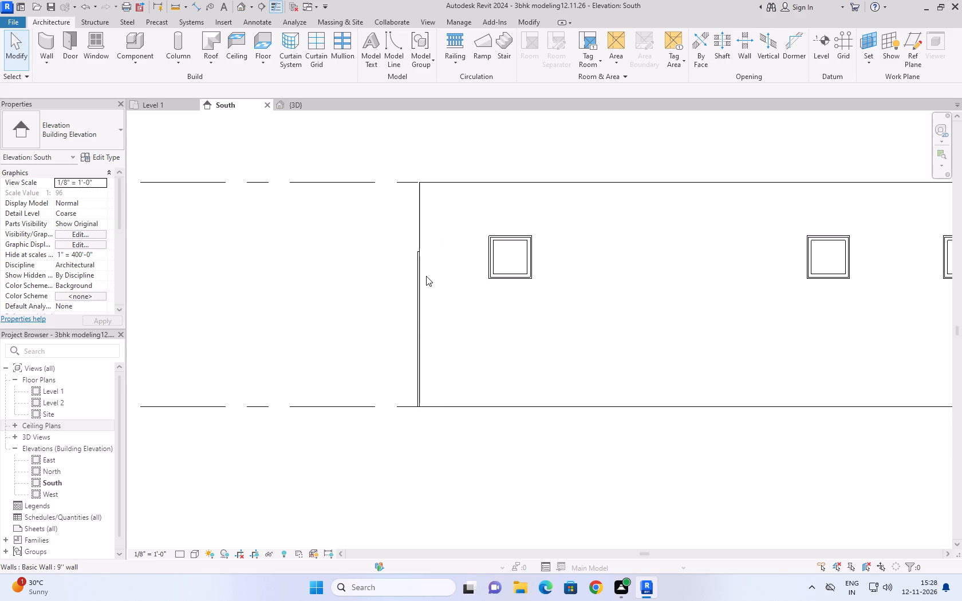
{"action": "scroll", "coordinate": [417, 271], "scroll_direction": "down", "scroll_amount": 5}
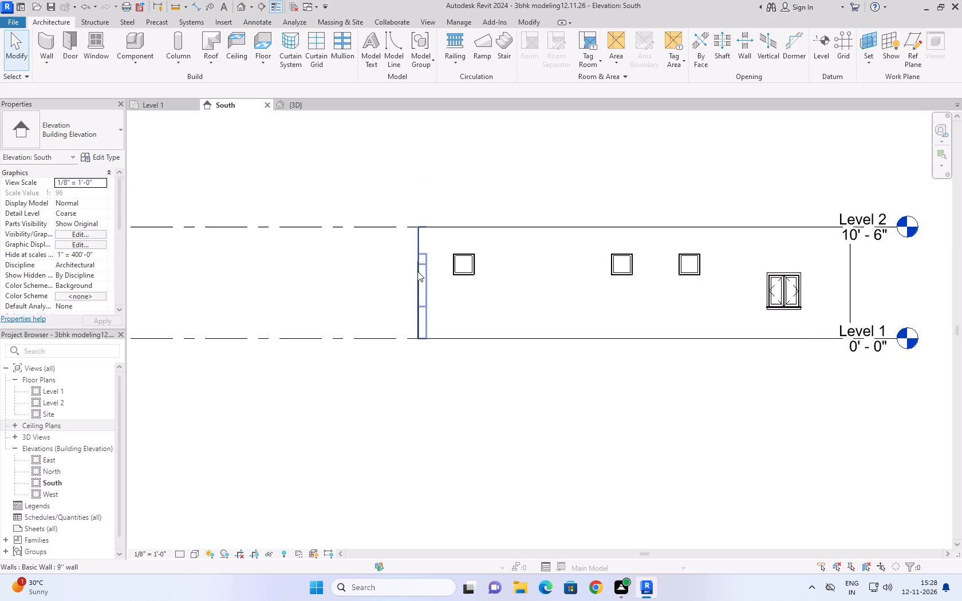
{"action": "scroll", "coordinate": [417, 271], "scroll_direction": "down", "scroll_amount": 1}
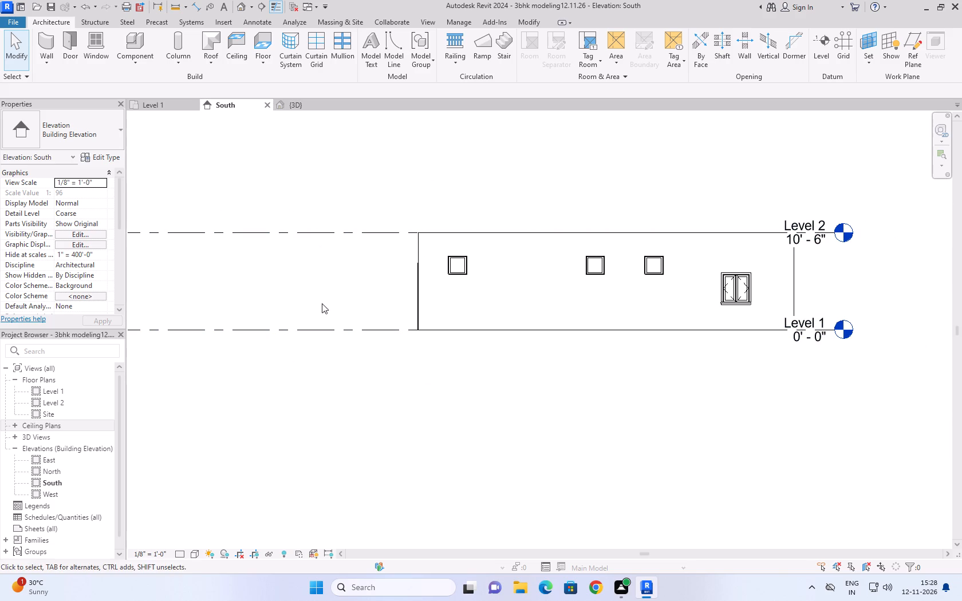
{"action": "scroll", "coordinate": [359, 343], "scroll_direction": "down", "scroll_amount": 7}
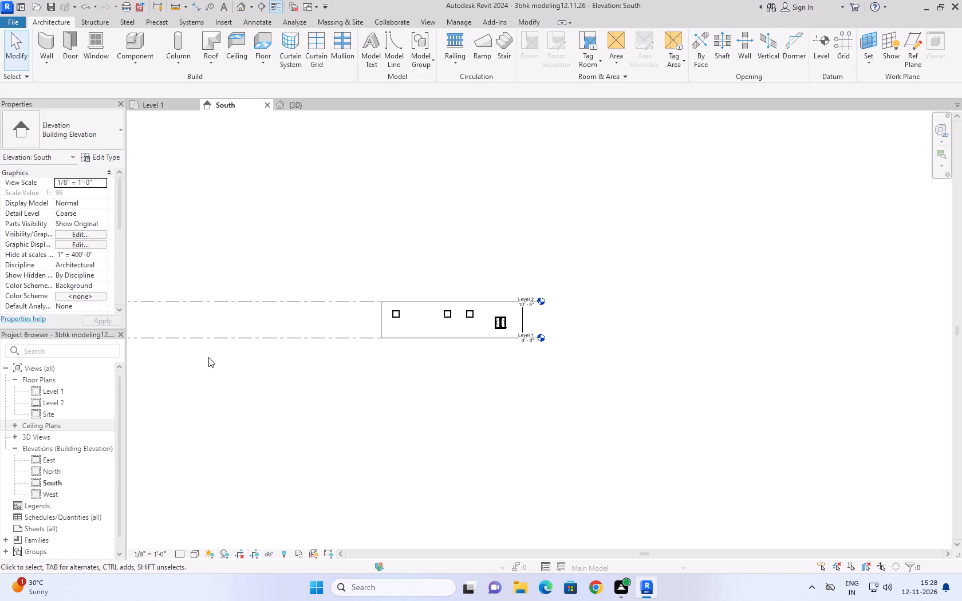
Open the 3D view and examine the rooms, doors and windows of the house from the back.
{"action": "left_click", "coordinate": [286, 99]}
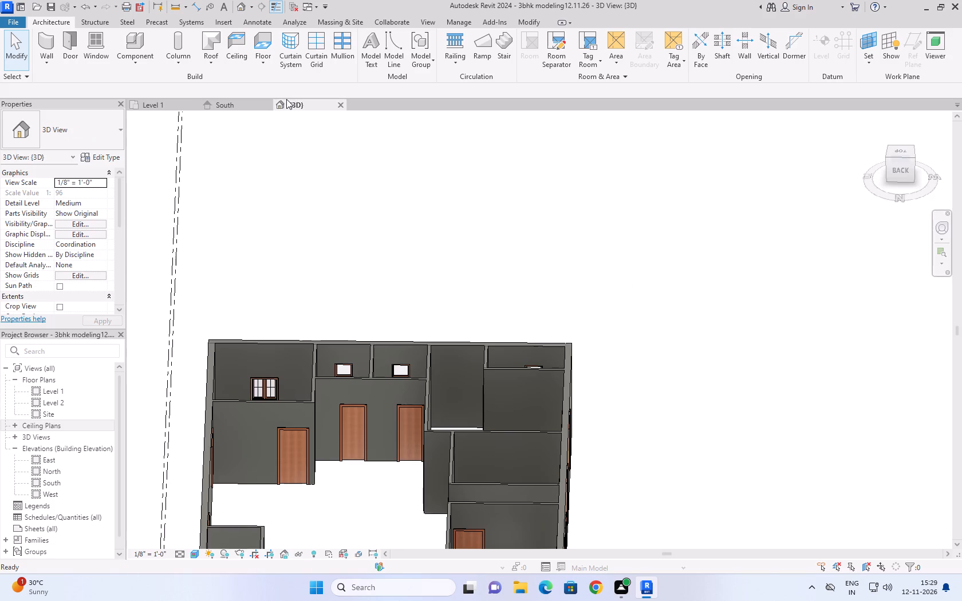
{"action": "scroll", "coordinate": [319, 116], "scroll_direction": "down", "scroll_amount": 7}
{"action": "scroll", "coordinate": [299, 271], "scroll_direction": "up", "scroll_amount": 3}
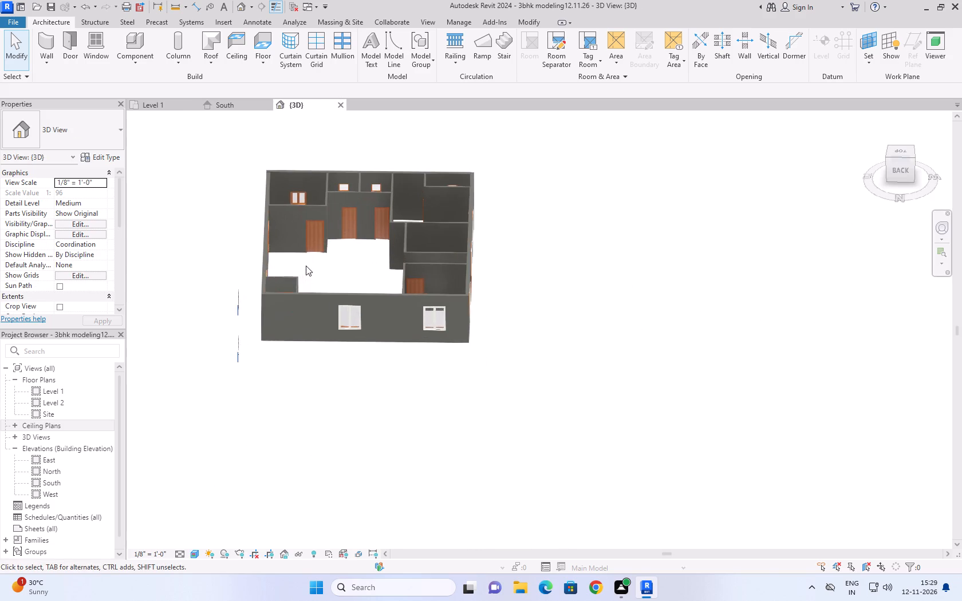
{"action": "scroll", "coordinate": [307, 264], "scroll_direction": "up", "scroll_amount": 2}
{"action": "middle_click_drag", "start_coordinate": [320, 254], "coordinate": [320, 275]}
{"action": "scroll", "coordinate": [320, 254], "scroll_direction": "down", "scroll_amount": 3}
{"action": "scroll", "coordinate": [281, 271], "scroll_direction": "up", "scroll_amount": 3}
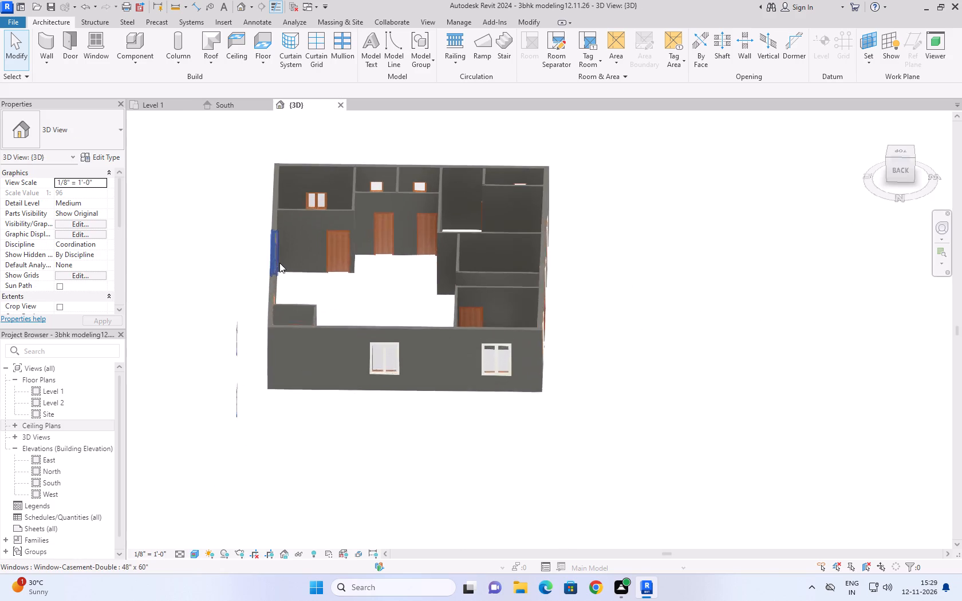
{"action": "scroll", "coordinate": [279, 263], "scroll_direction": "up", "scroll_amount": 2}
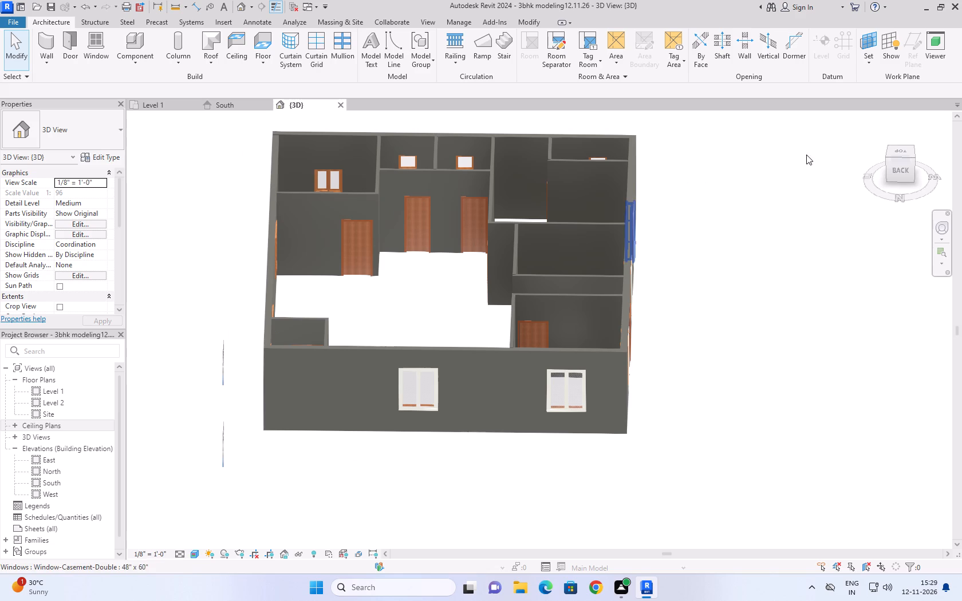
Return the 3D view to its home orientation and orbit to inspect the house's right-side wall and interior openings.
{"action": "left_click", "coordinate": [878, 121]}
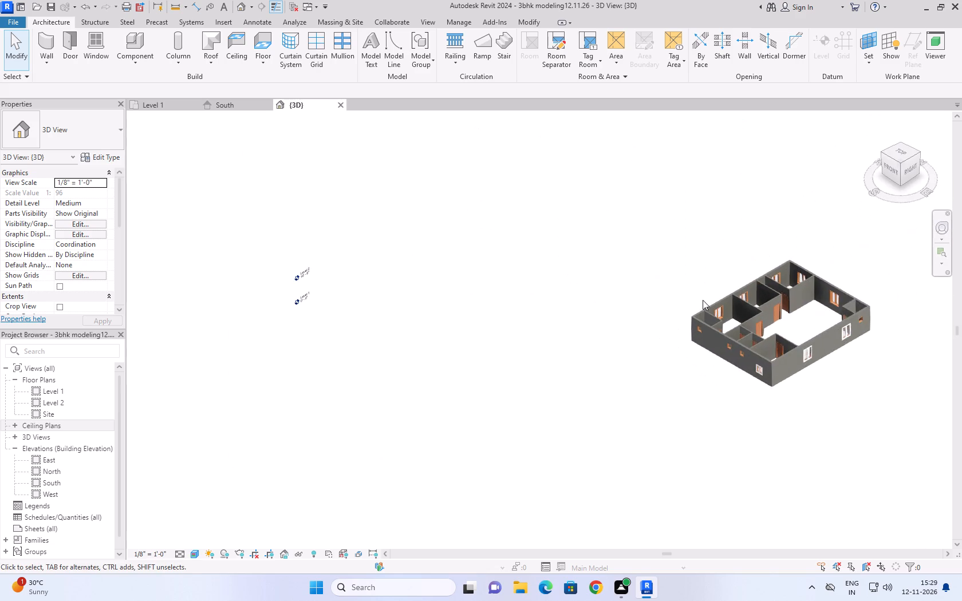
{"action": "middle_click_drag", "start_coordinate": [823, 302], "coordinate": [823, 303]}
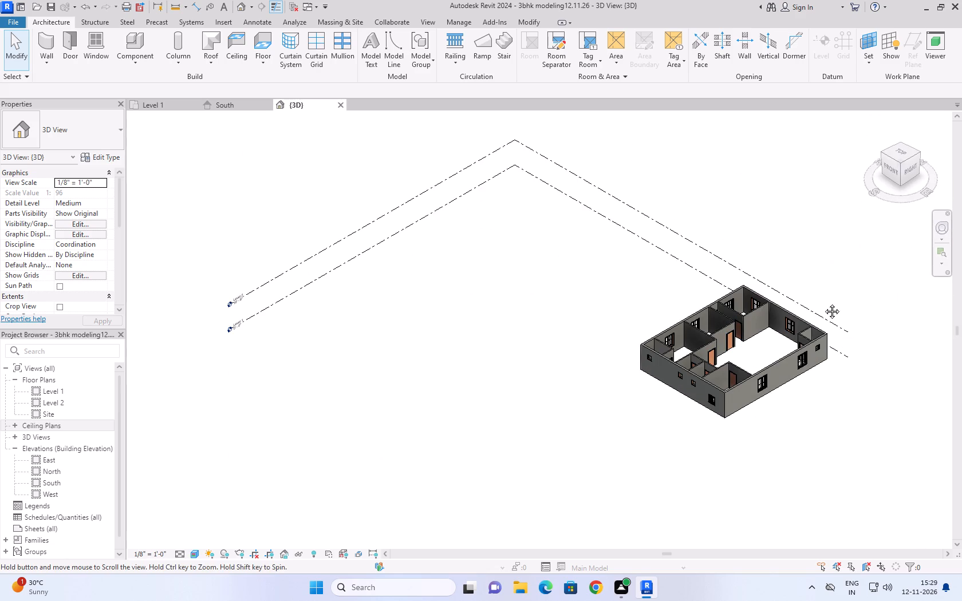
{"action": "middle_click_drag", "start_coordinate": [823, 303], "coordinate": [632, 380]}
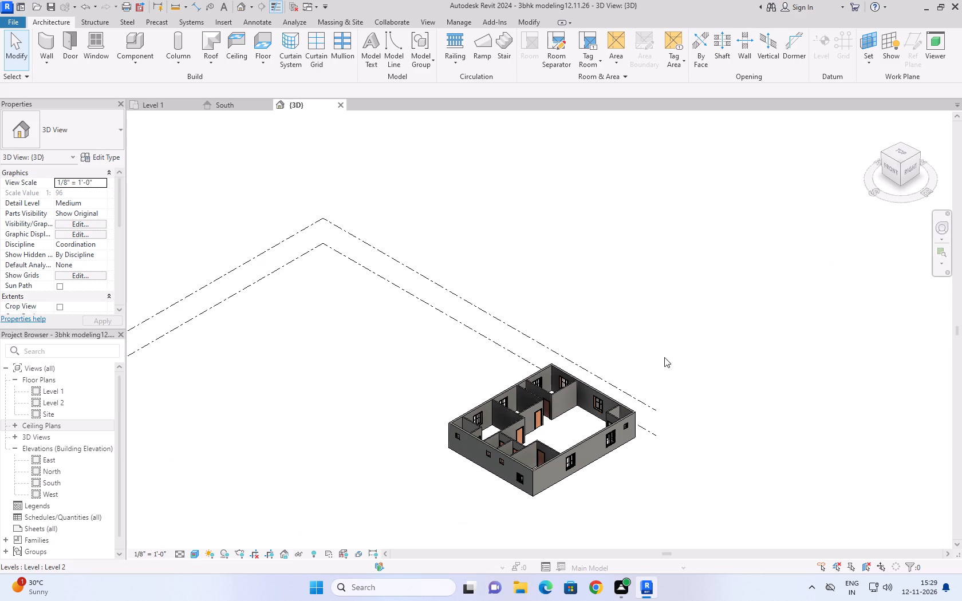
{"action": "scroll", "coordinate": [664, 355], "scroll_direction": "up", "scroll_amount": 1}
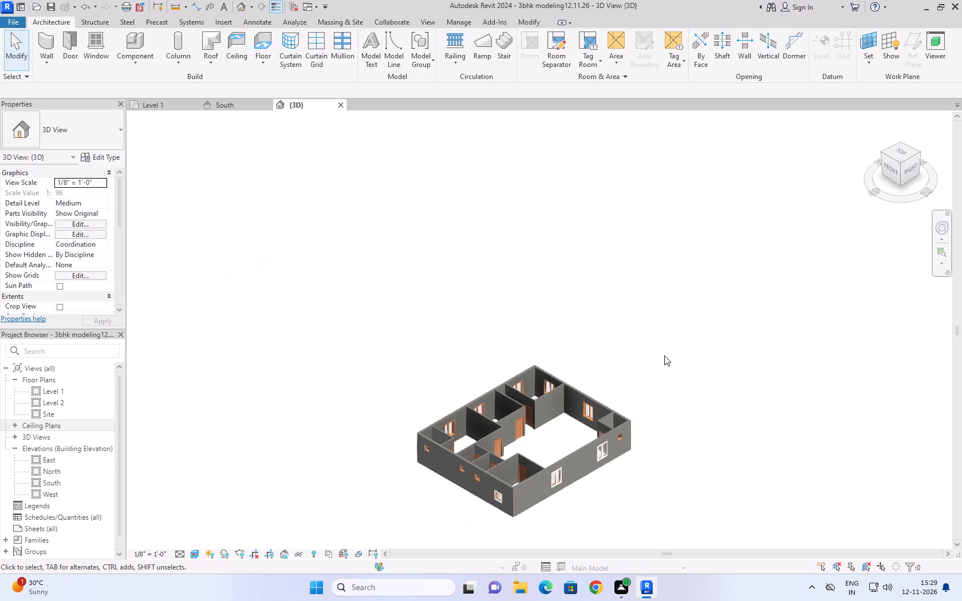
{"action": "middle_click_drag", "start_coordinate": [664, 355], "coordinate": [616, 357], "text": "shift"}
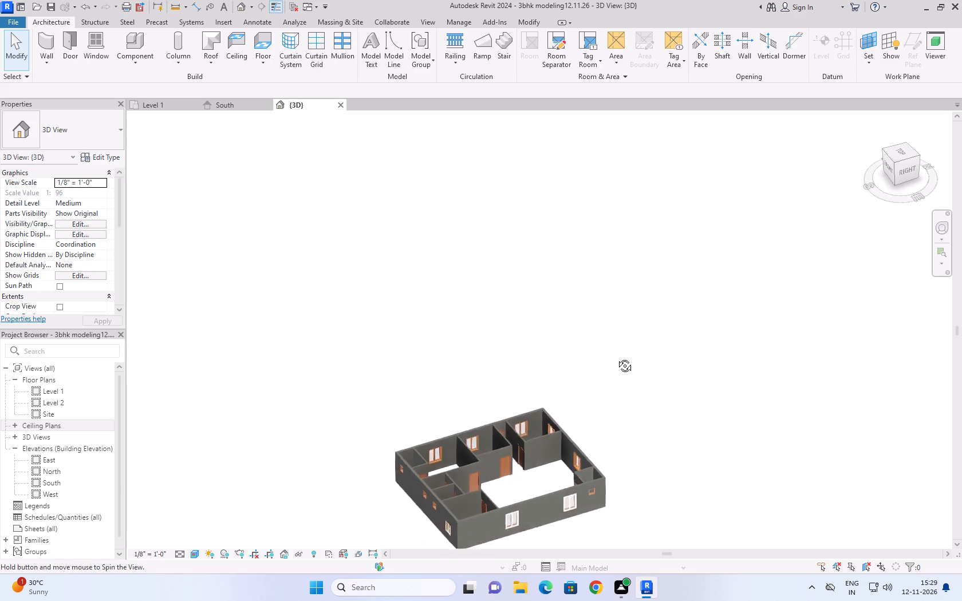
{"action": "middle_click_drag", "start_coordinate": [616, 357], "coordinate": [537, 362], "text": "shift"}
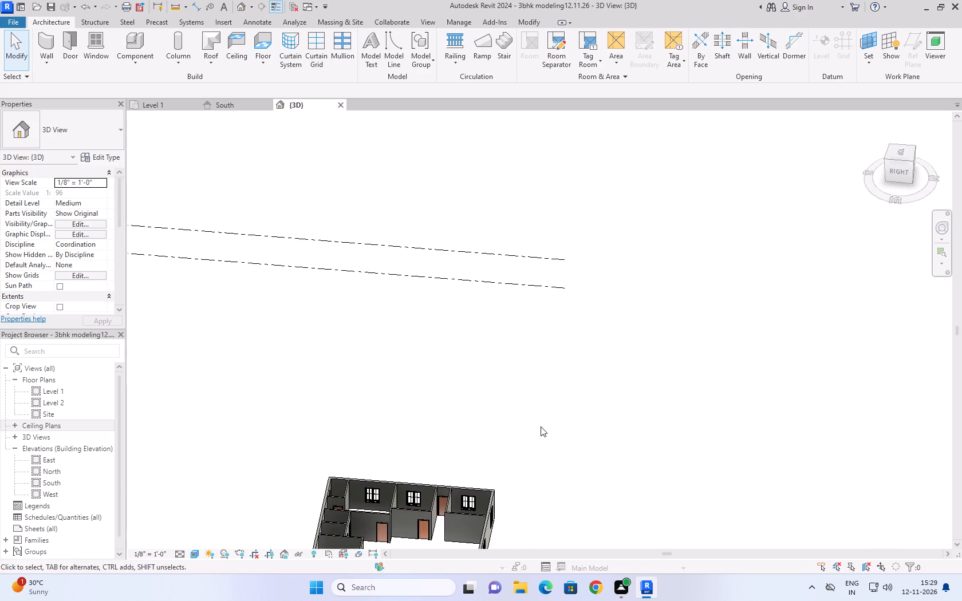
{"action": "scroll", "coordinate": [530, 461], "scroll_direction": "down", "scroll_amount": 1}
{"action": "middle_click_drag", "start_coordinate": [530, 461], "coordinate": [563, 371], "text": "shift"}
{"action": "scroll", "coordinate": [500, 440], "scroll_direction": "up", "scroll_amount": 5}
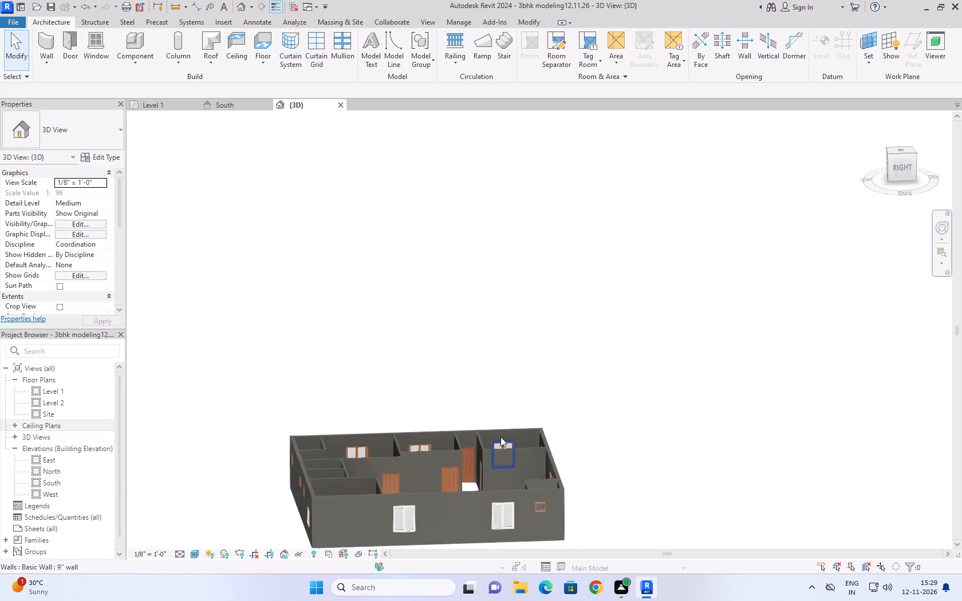
{"action": "scroll", "coordinate": [500, 437], "scroll_direction": "up", "scroll_amount": 9}
{"action": "middle_click_drag", "start_coordinate": [541, 308], "coordinate": [532, 377], "text": "shift"}
{"action": "scroll", "coordinate": [533, 375], "scroll_direction": "down", "scroll_amount": 5, "text": "shift"}
{"action": "scroll", "coordinate": [538, 362], "scroll_direction": "down", "scroll_amount": 11}
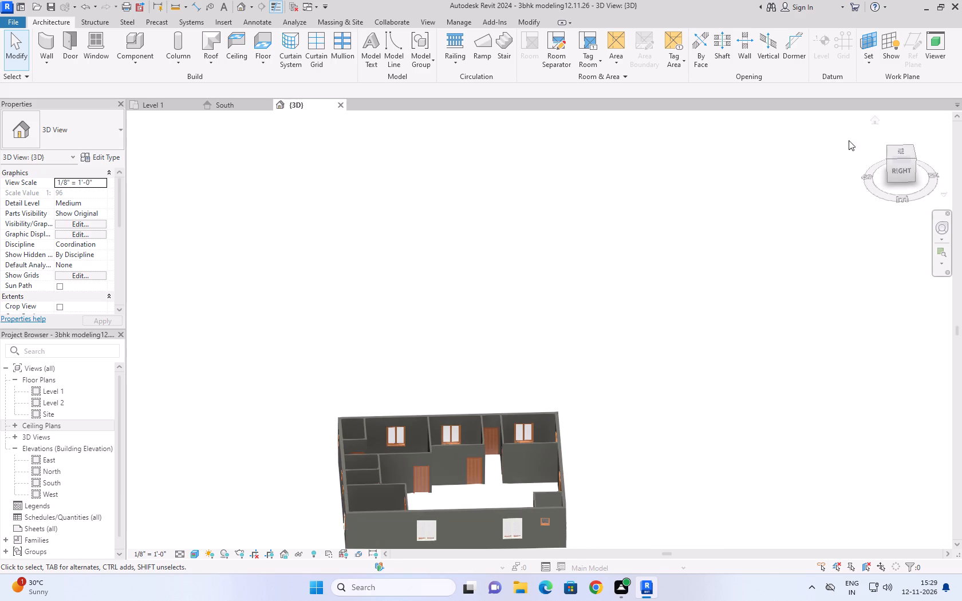
Restore the 3D home orientation and inspect the outer walls, partitions, doors and windows of the whole house.
{"action": "left_click", "coordinate": [877, 121]}
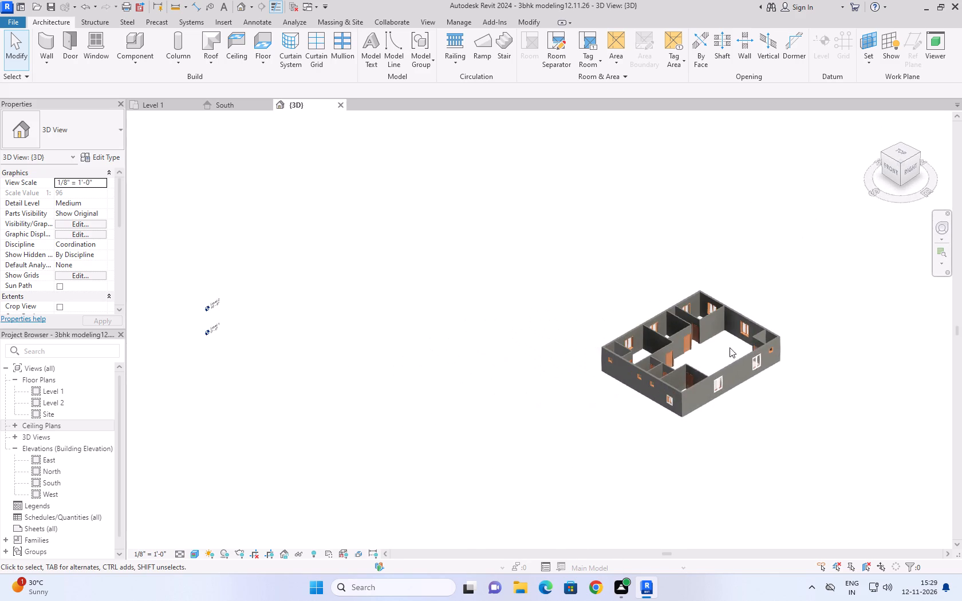
{"action": "scroll", "coordinate": [723, 363], "scroll_direction": "up", "scroll_amount": 8}
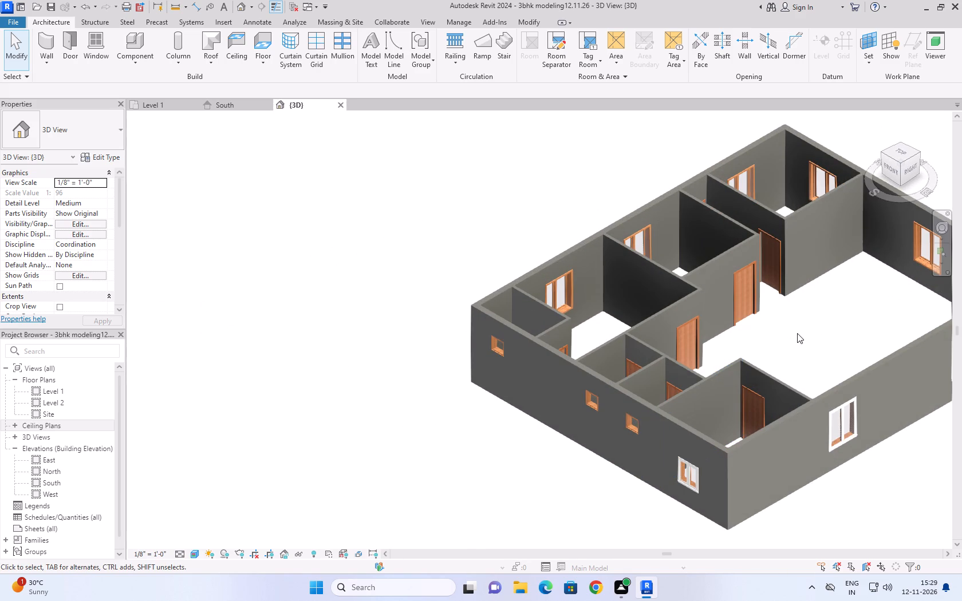
{"action": "left_click", "coordinate": [797, 333]}
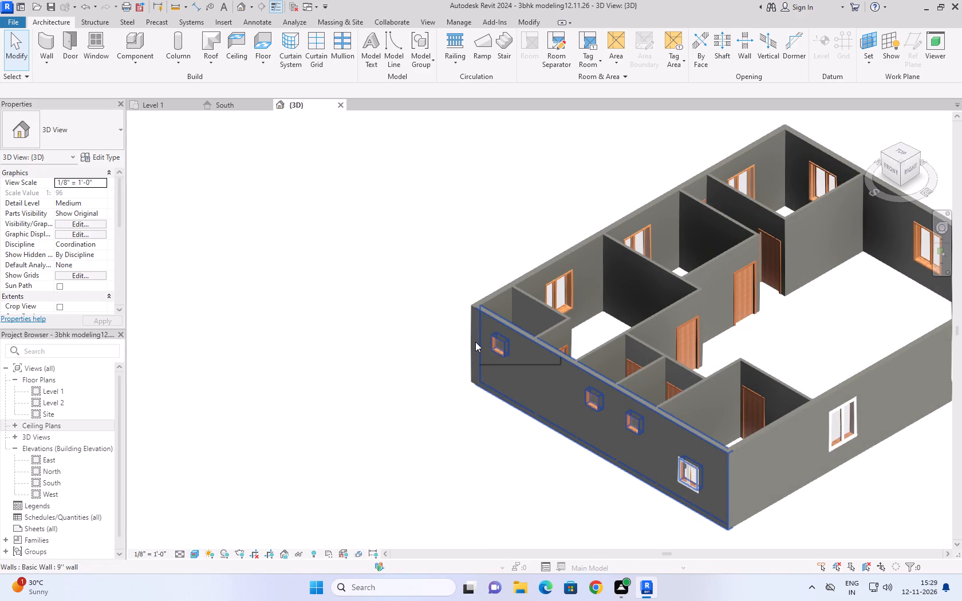
{"action": "scroll", "coordinate": [473, 313], "scroll_direction": "down", "scroll_amount": 2}
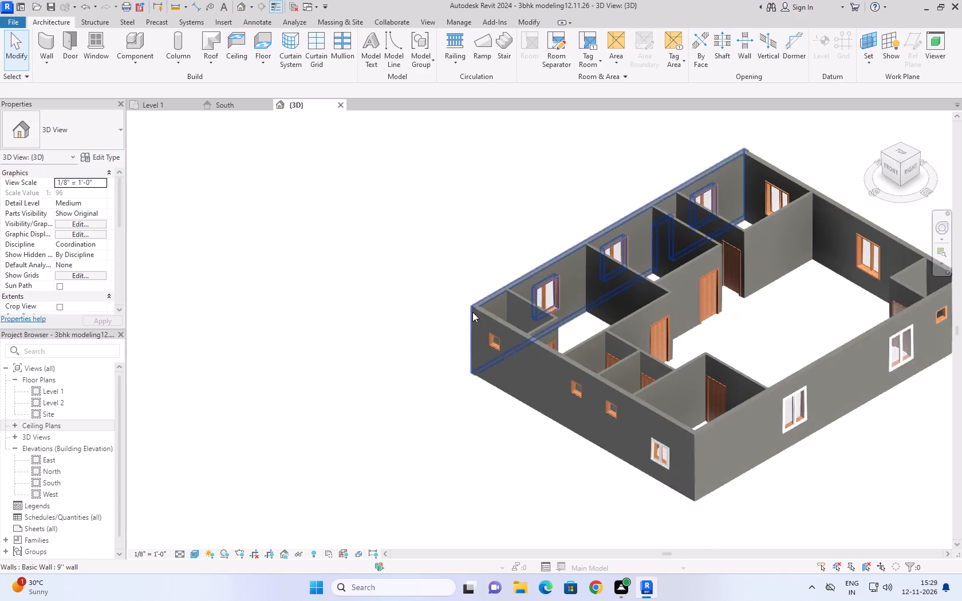
{"action": "scroll", "coordinate": [472, 312], "scroll_direction": "down", "scroll_amount": 8}
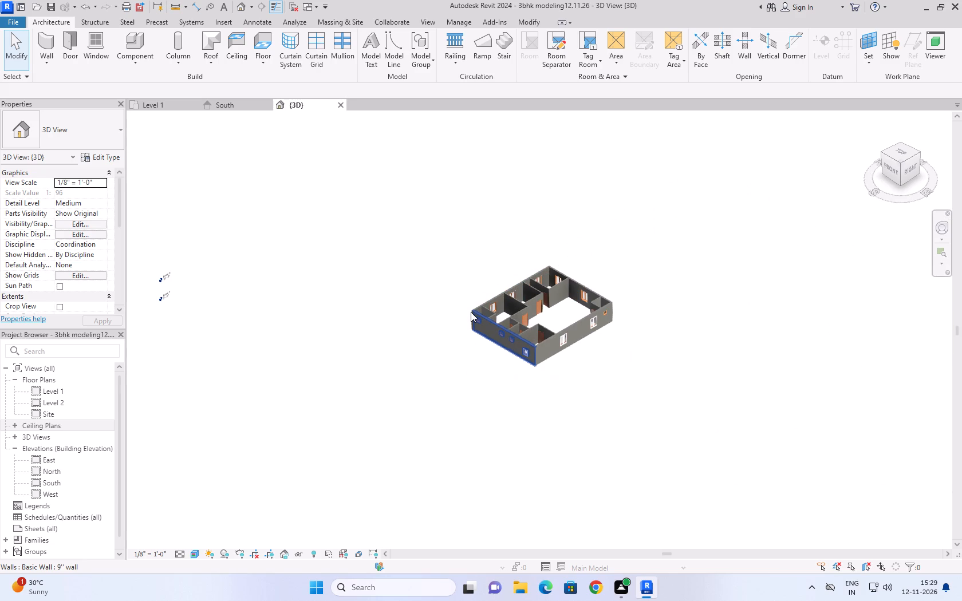
{"action": "scroll", "coordinate": [471, 312], "scroll_direction": "down", "scroll_amount": 4}
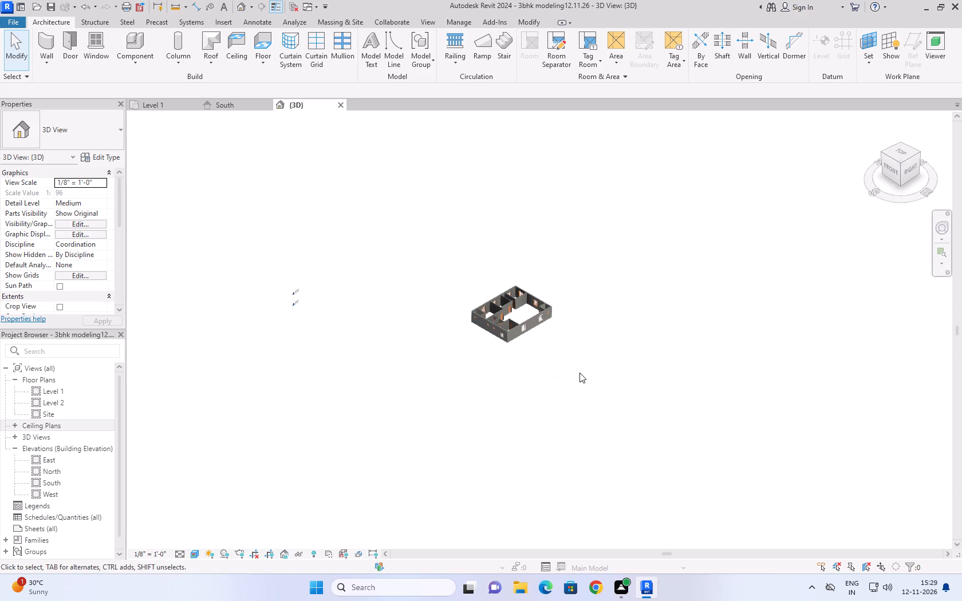
{"action": "scroll", "coordinate": [579, 398], "scroll_direction": "down", "scroll_amount": 4}
{"action": "scroll", "coordinate": [591, 426], "scroll_direction": "up", "scroll_amount": 4}
{"action": "scroll", "coordinate": [491, 282], "scroll_direction": "up", "scroll_amount": 3}
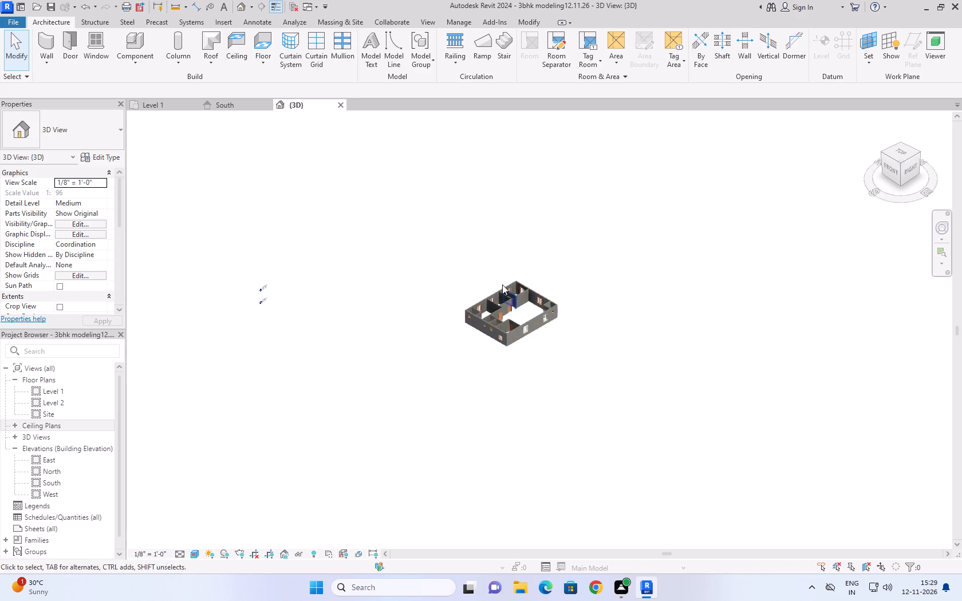
{"action": "scroll", "coordinate": [502, 284], "scroll_direction": "up", "scroll_amount": 5}
{"action": "scroll", "coordinate": [538, 323], "scroll_direction": "up", "scroll_amount": 7}
{"action": "scroll", "coordinate": [538, 323], "scroll_direction": "down", "scroll_amount": 2}
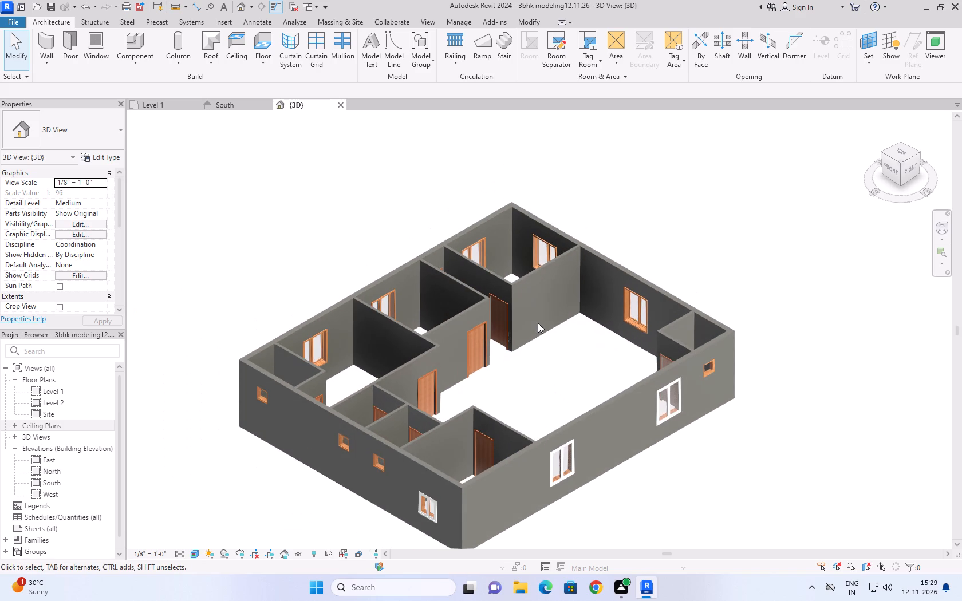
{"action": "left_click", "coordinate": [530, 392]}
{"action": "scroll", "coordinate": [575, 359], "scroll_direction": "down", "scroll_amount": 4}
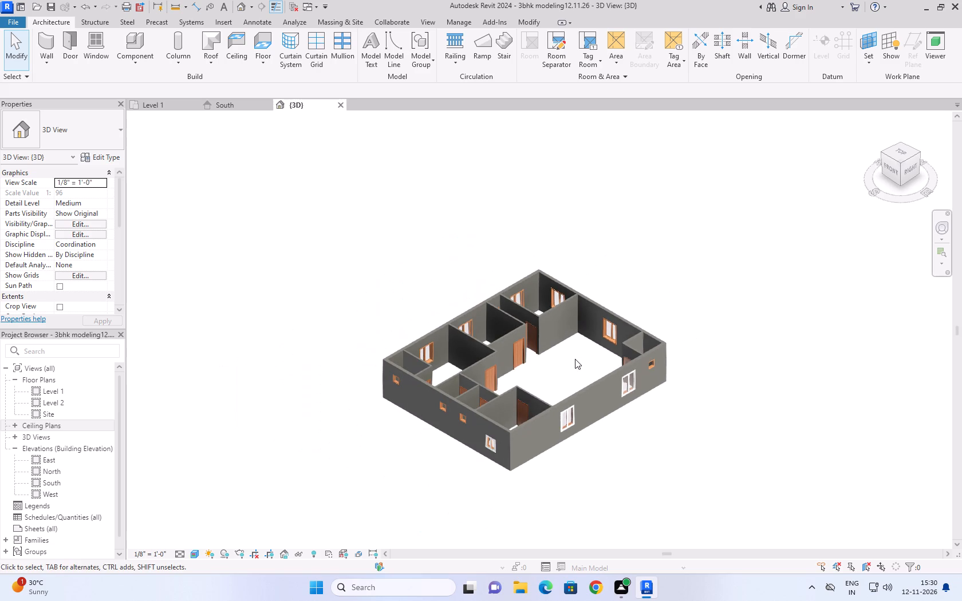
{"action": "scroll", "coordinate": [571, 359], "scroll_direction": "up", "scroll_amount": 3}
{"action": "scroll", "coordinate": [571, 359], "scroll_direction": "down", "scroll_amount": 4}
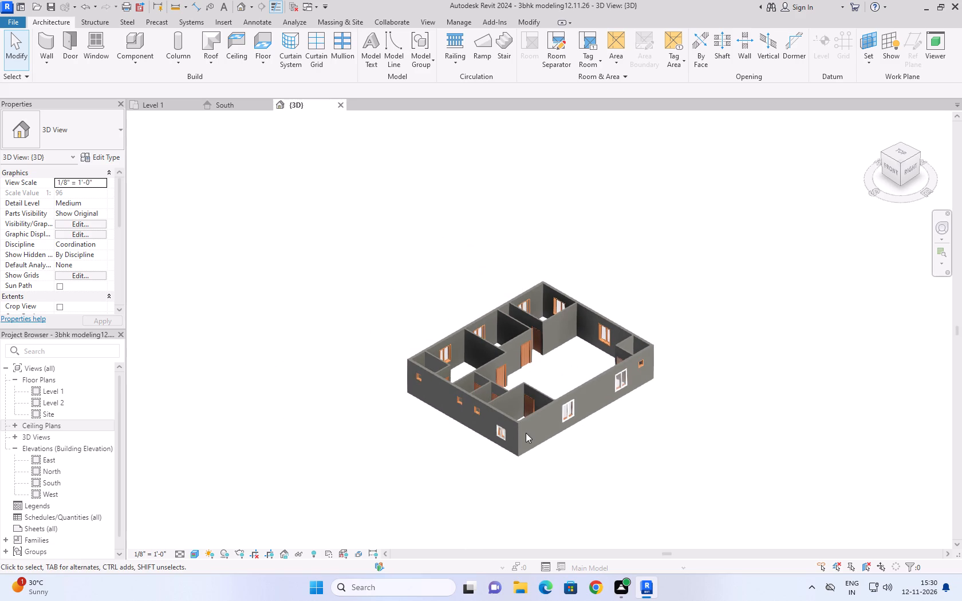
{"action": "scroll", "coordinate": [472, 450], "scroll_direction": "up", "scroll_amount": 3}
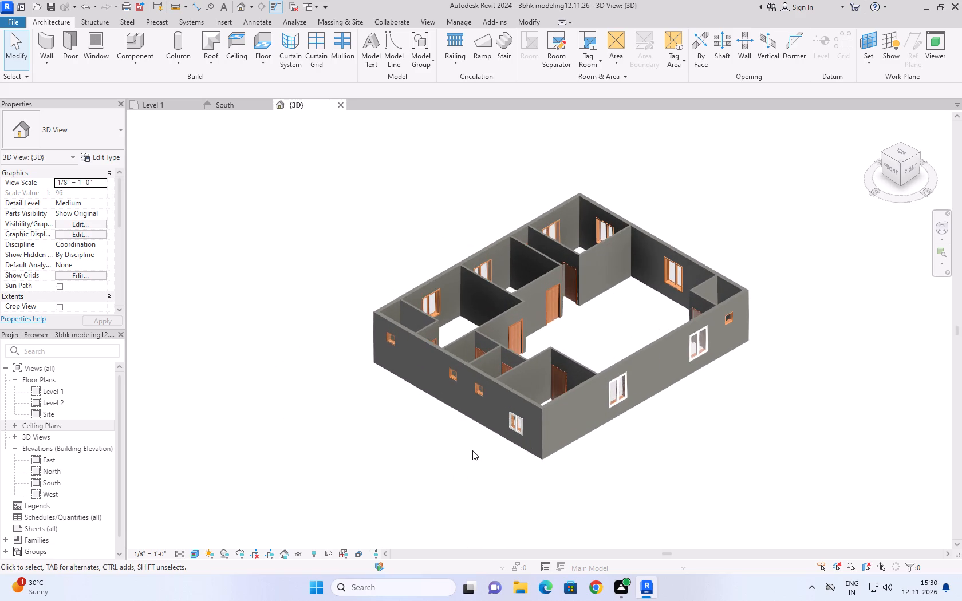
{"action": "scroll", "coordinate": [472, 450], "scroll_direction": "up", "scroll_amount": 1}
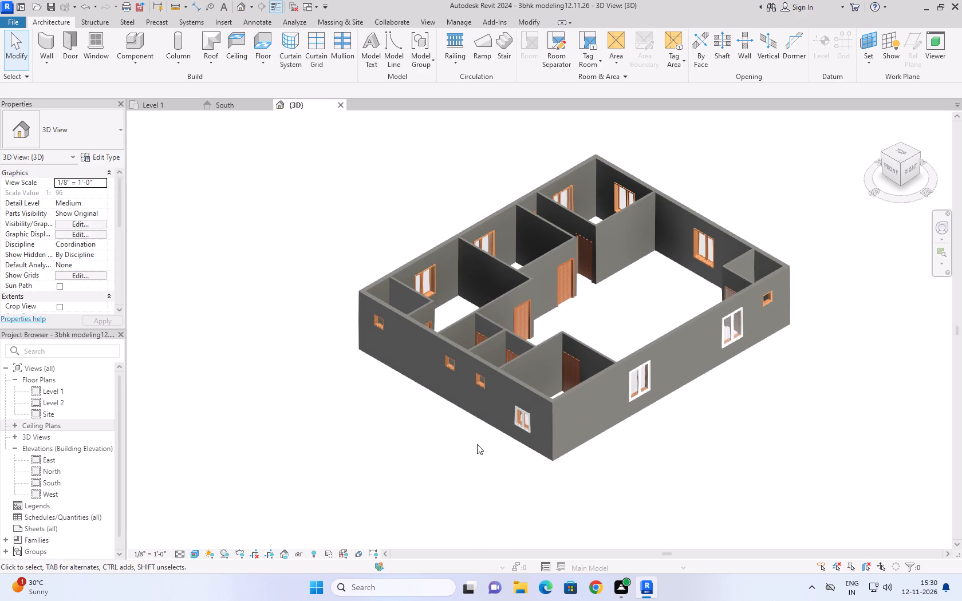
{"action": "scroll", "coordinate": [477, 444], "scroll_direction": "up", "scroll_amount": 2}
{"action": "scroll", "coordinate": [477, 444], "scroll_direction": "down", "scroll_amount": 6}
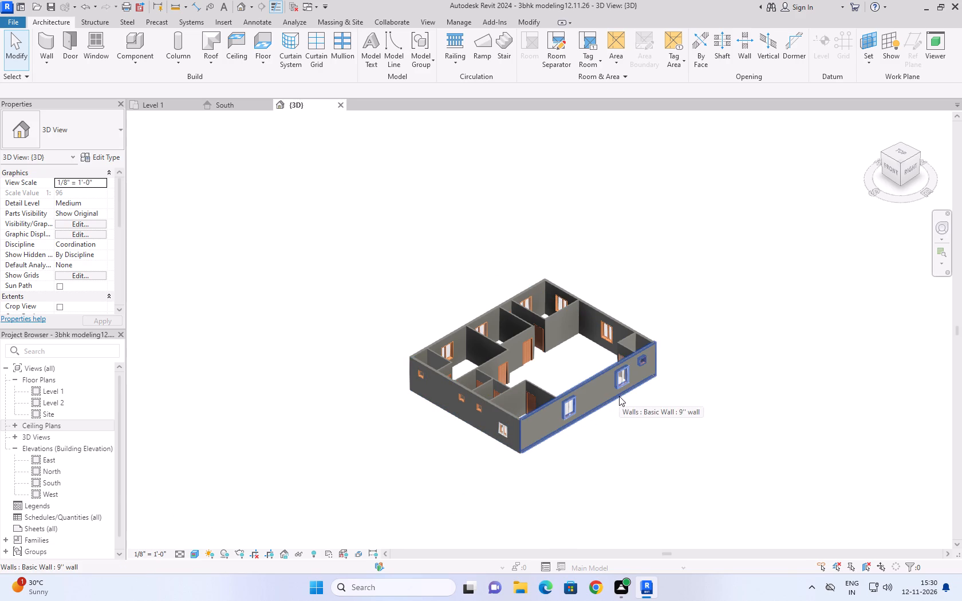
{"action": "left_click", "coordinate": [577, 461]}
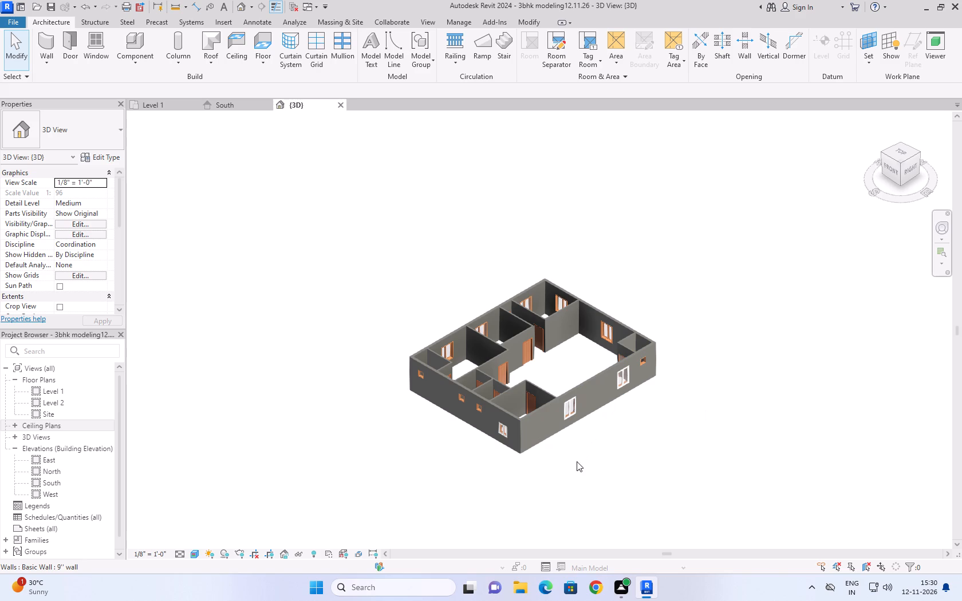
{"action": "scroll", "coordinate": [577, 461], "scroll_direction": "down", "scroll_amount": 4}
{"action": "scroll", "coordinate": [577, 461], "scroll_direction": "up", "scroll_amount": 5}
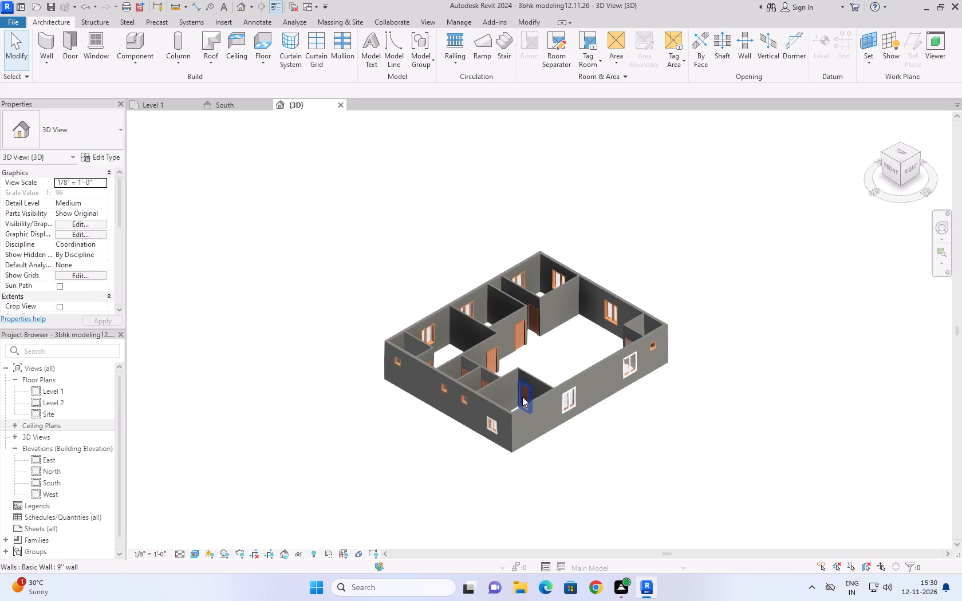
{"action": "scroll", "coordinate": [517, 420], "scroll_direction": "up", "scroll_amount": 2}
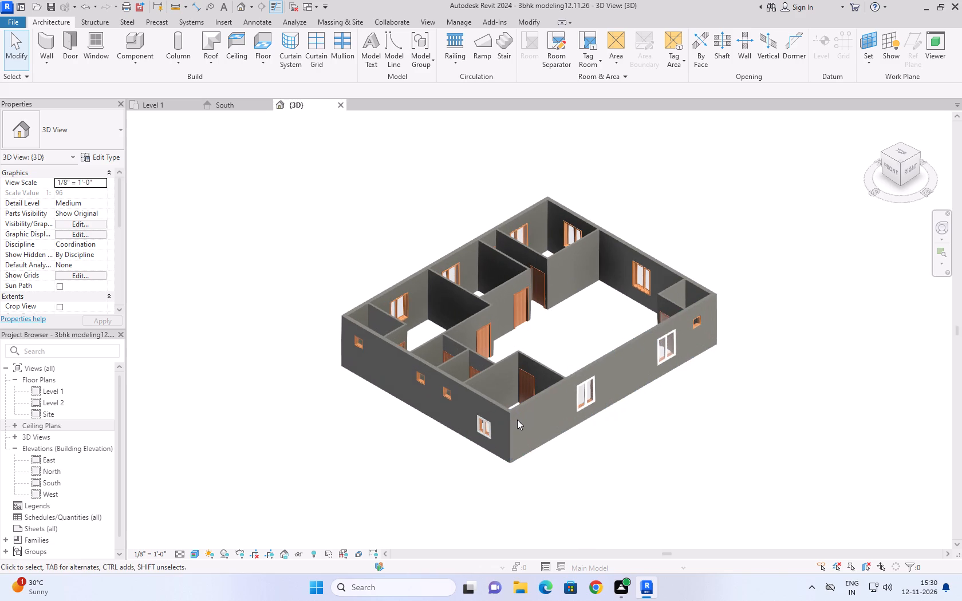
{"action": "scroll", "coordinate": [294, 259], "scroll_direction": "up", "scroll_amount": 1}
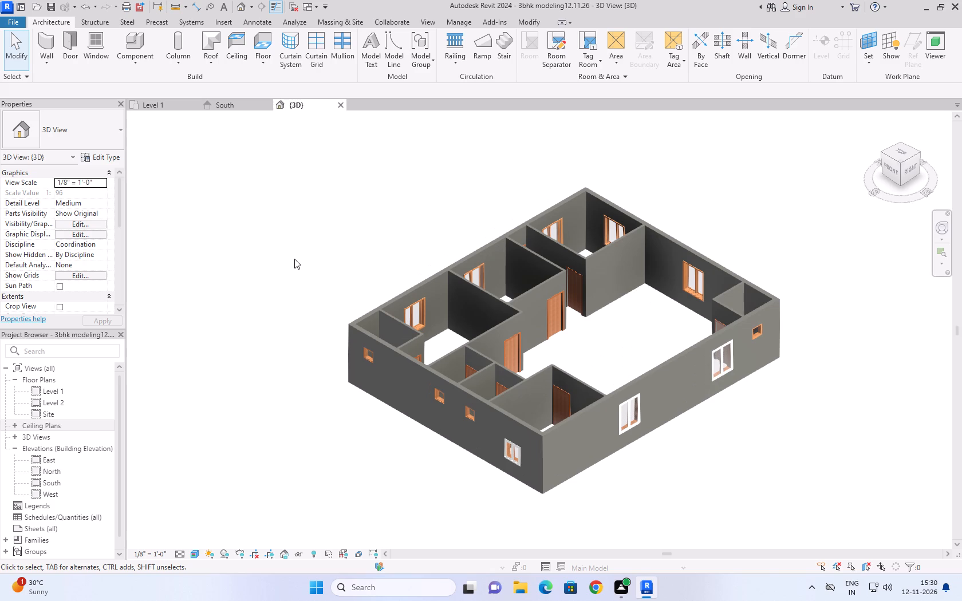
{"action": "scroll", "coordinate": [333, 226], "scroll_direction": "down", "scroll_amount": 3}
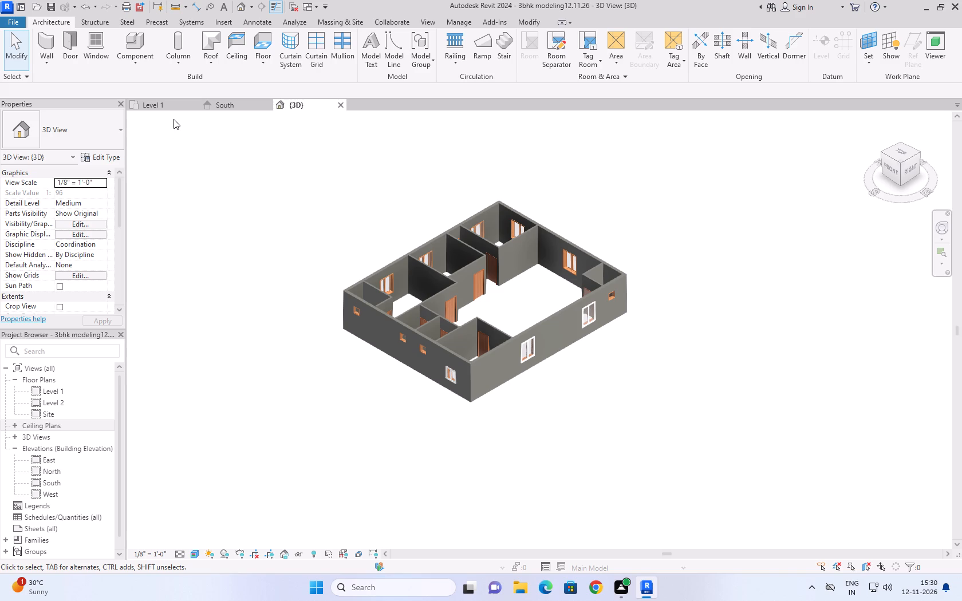
In the Level 1 plan, move the whole house model southwest by its lower-left corner, close beside the reference floor plan image.
{"action": "left_click", "coordinate": [180, 105]}
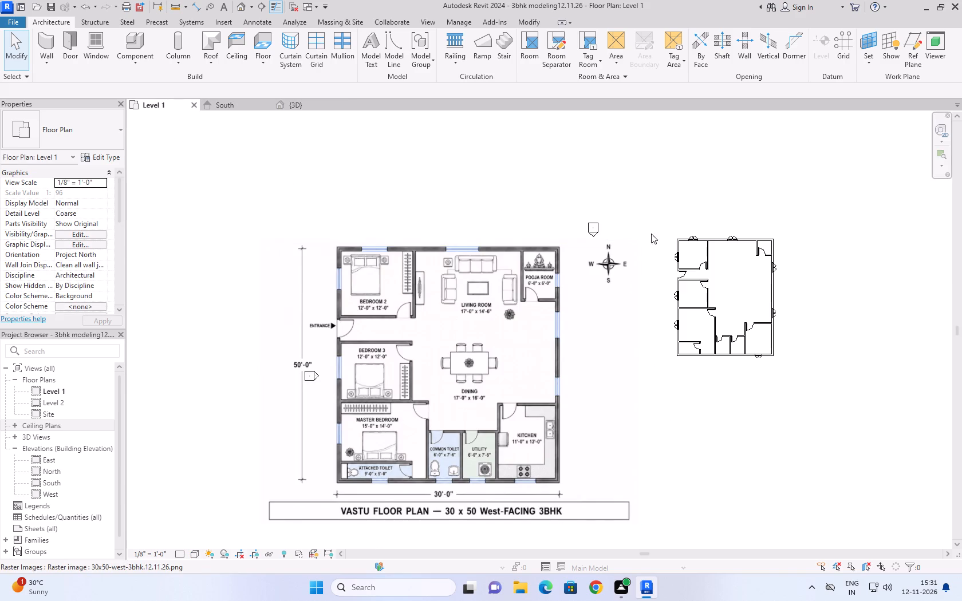
{"action": "left_click_drag", "start_coordinate": [648, 189], "coordinate": [817, 400]}
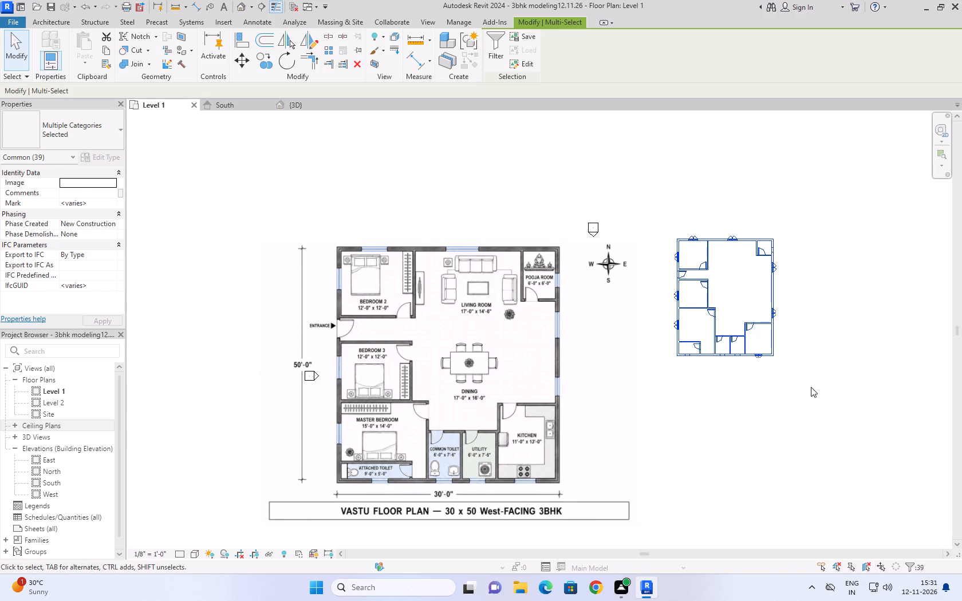
{"action": "left_click", "coordinate": [248, 58]}
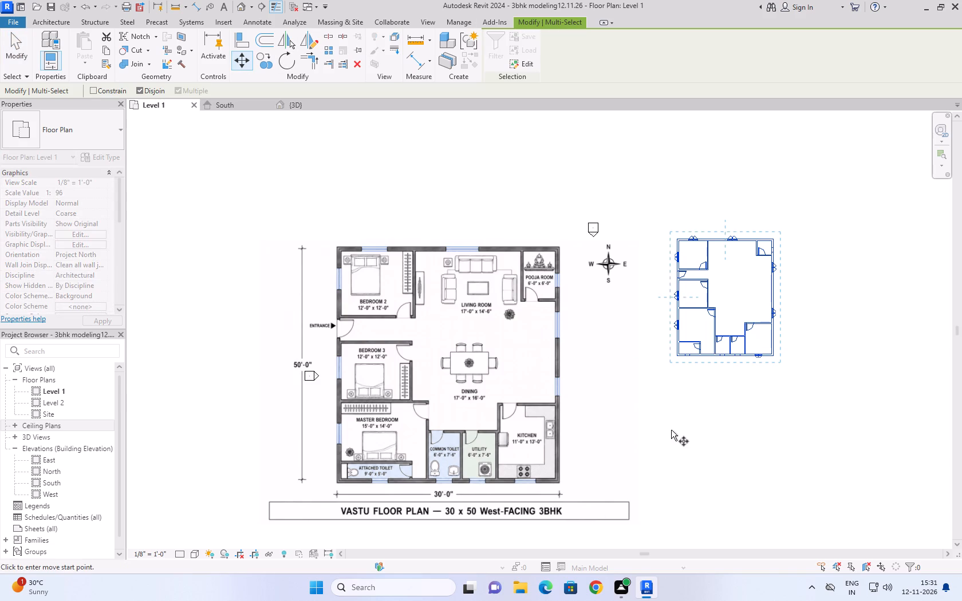
{"action": "left_click", "coordinate": [679, 357]}
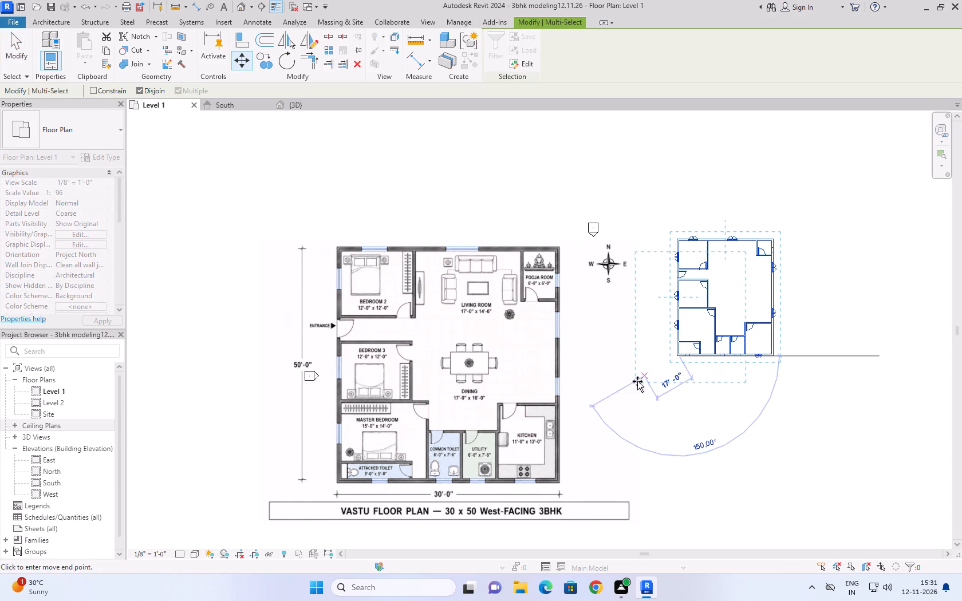
{"action": "left_click", "coordinate": [594, 430]}
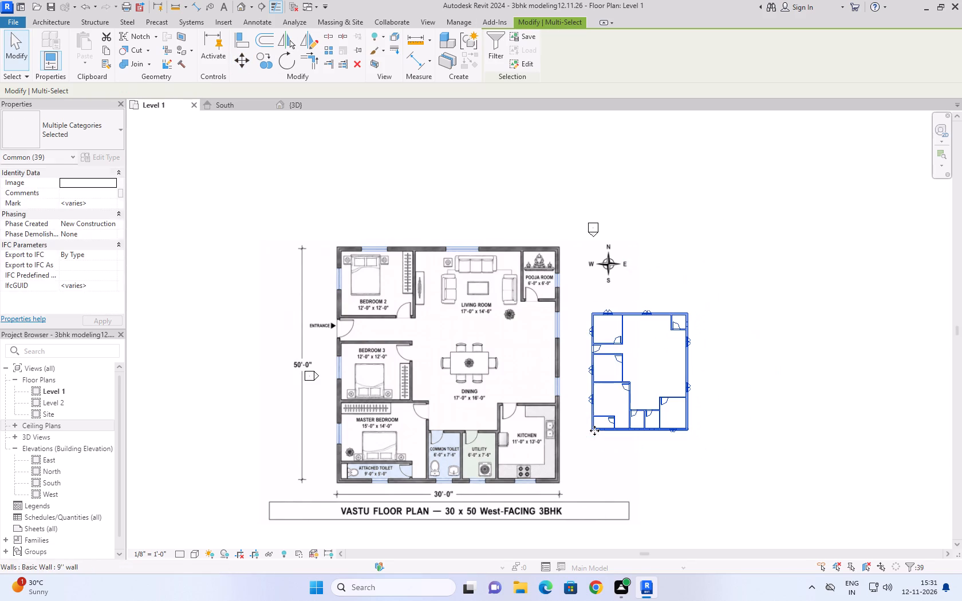
In the South elevation, examine the moved house's west wall edge and select the door element projecting beyond it.
{"action": "left_click", "coordinate": [240, 109]}
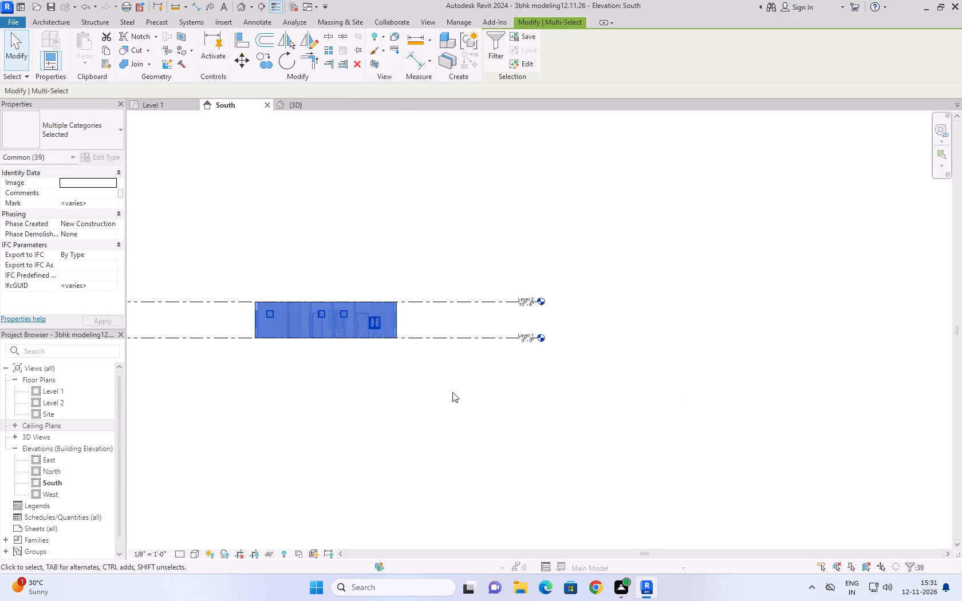
{"action": "left_click", "coordinate": [519, 275]}
{"action": "scroll", "coordinate": [542, 311], "scroll_direction": "down", "scroll_amount": 5}
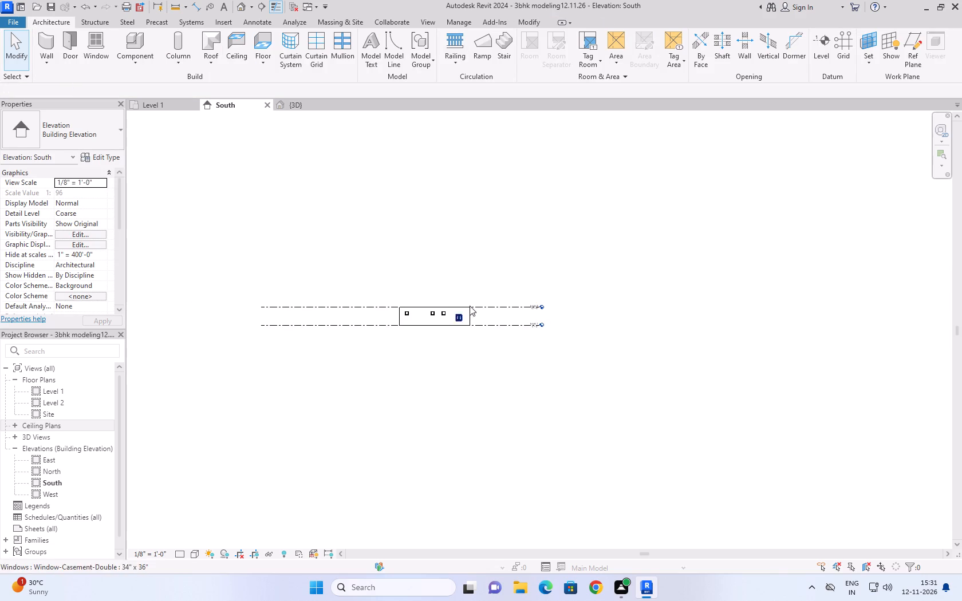
{"action": "scroll", "coordinate": [475, 276], "scroll_direction": "up", "scroll_amount": 8}
{"action": "scroll", "coordinate": [211, 367], "scroll_direction": "up", "scroll_amount": 5}
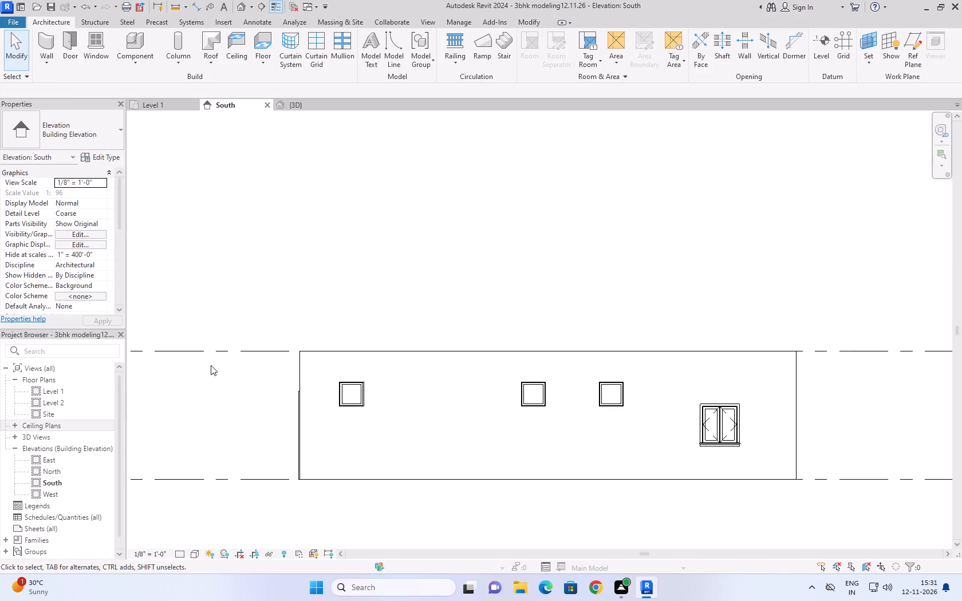
{"action": "scroll", "coordinate": [211, 365], "scroll_direction": "up", "scroll_amount": 2}
{"action": "scroll", "coordinate": [305, 398], "scroll_direction": "up", "scroll_amount": 16}
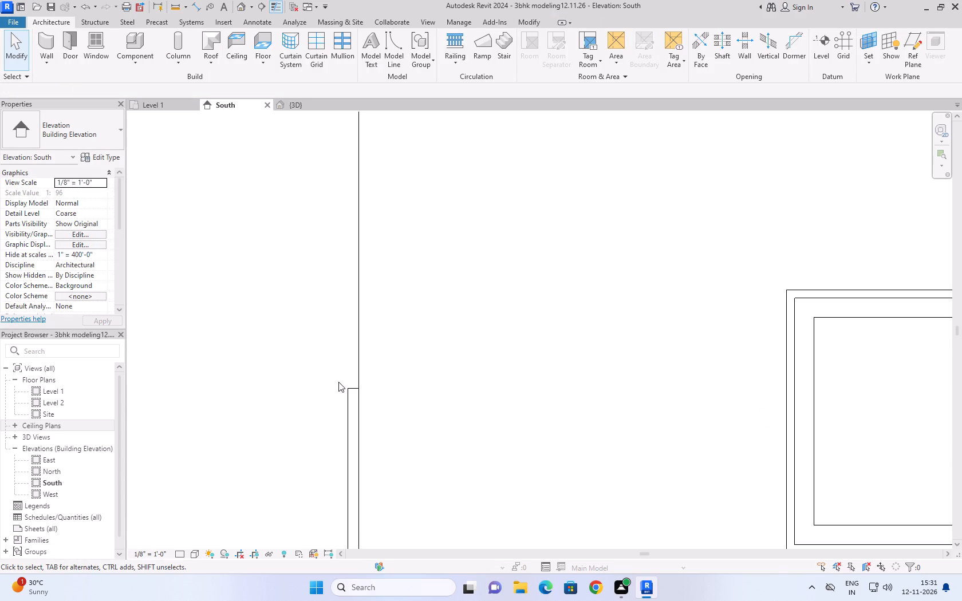
{"action": "left_click", "coordinate": [349, 395]}
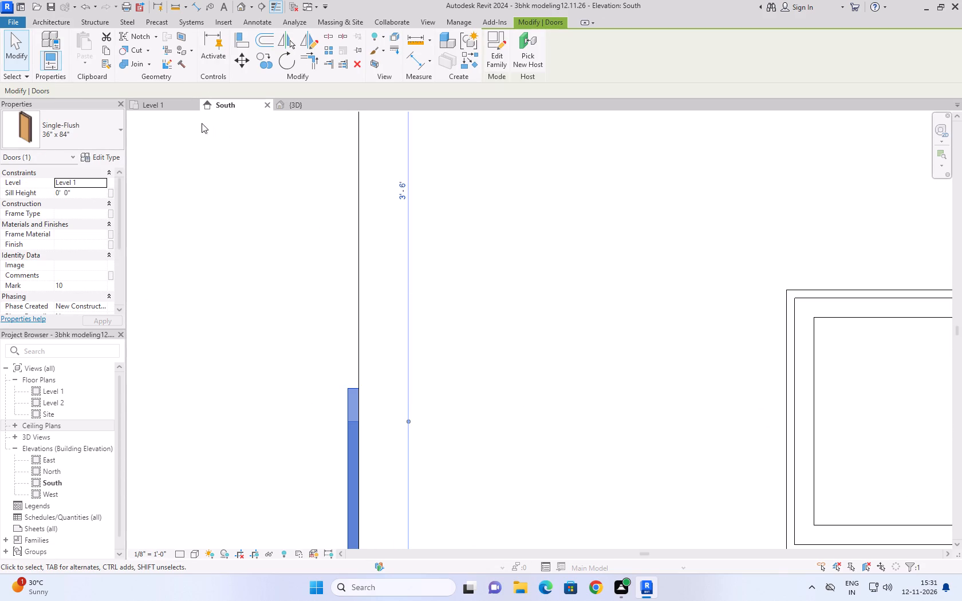
In the Level 1 plan, examine the selected entrance door in the west wall and the windows along the north wall.
{"action": "left_click", "coordinate": [173, 109]}
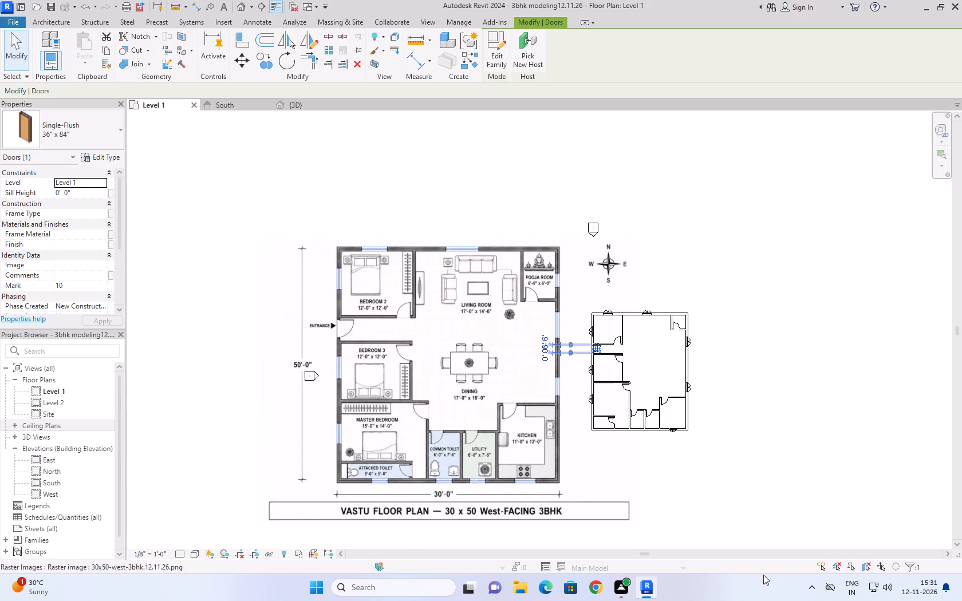
{"action": "scroll", "coordinate": [628, 336], "scroll_direction": "up", "scroll_amount": 9}
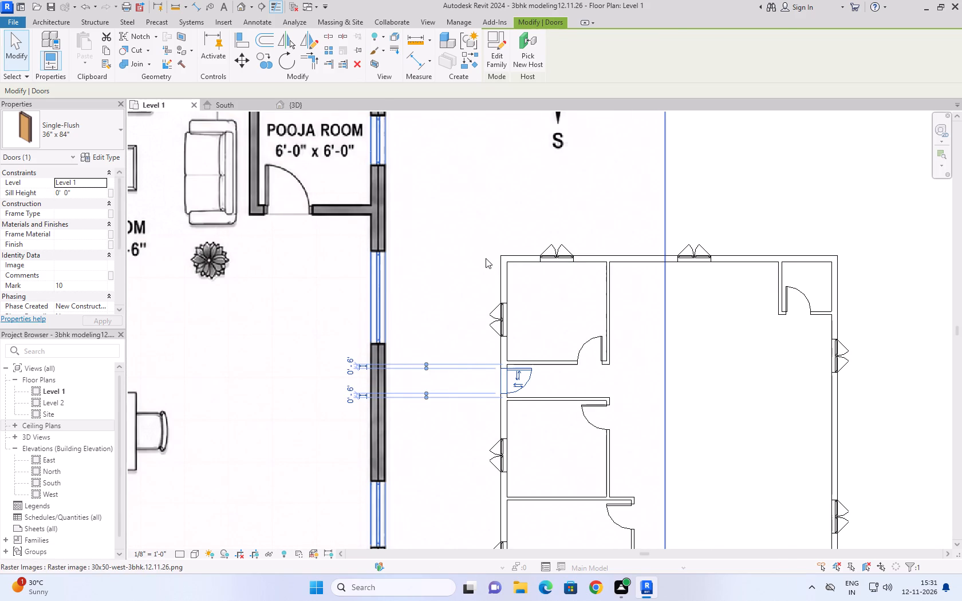
{"action": "scroll", "coordinate": [550, 336], "scroll_direction": "down", "scroll_amount": 6}
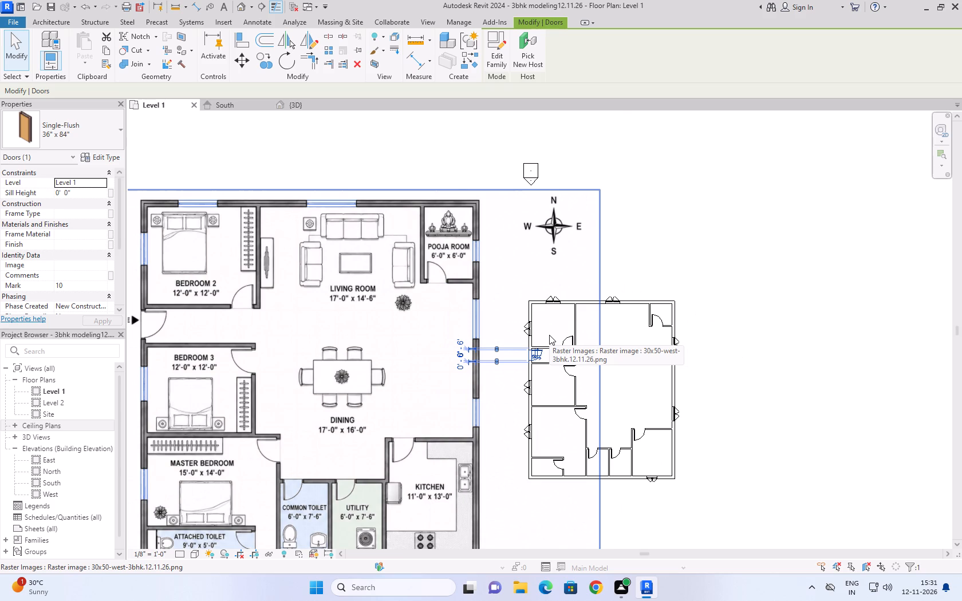
{"action": "scroll", "coordinate": [593, 303], "scroll_direction": "up", "scroll_amount": 7}
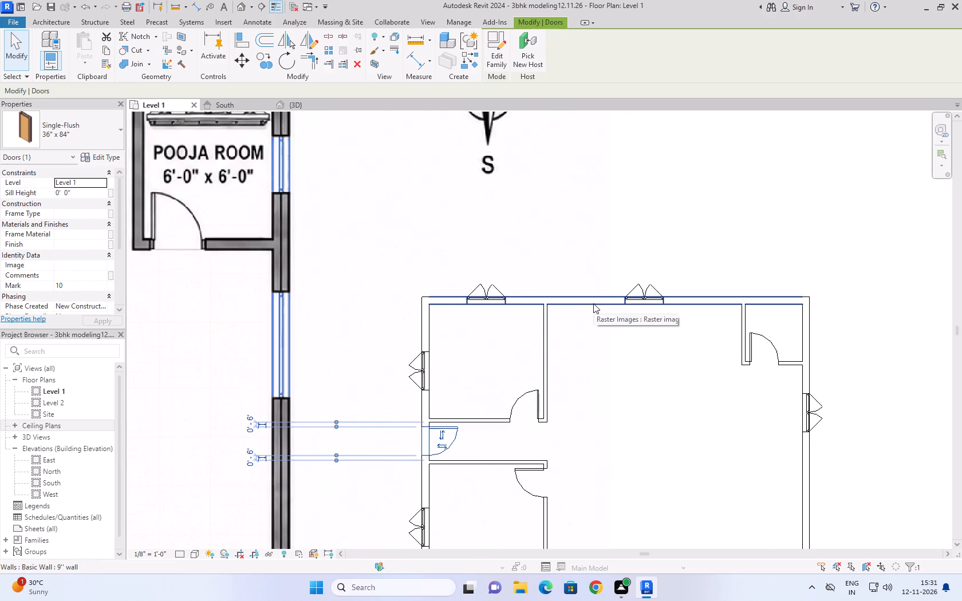
{"action": "scroll", "coordinate": [593, 303], "scroll_direction": "up", "scroll_amount": 4}
{"action": "left_click", "coordinate": [621, 243]}
{"action": "left_click", "coordinate": [672, 228]}
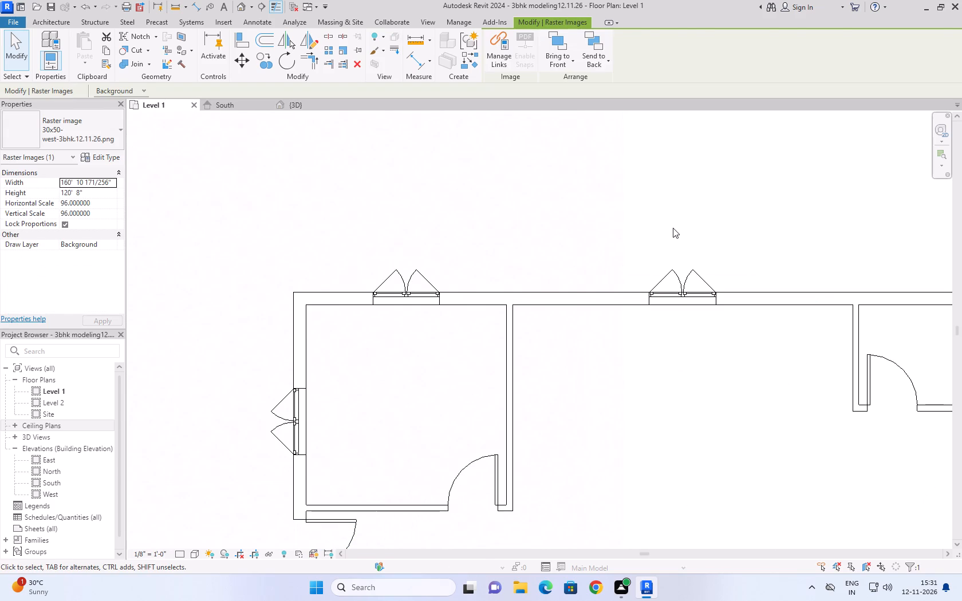
{"action": "scroll", "coordinate": [693, 235], "scroll_direction": "down", "scroll_amount": 18}
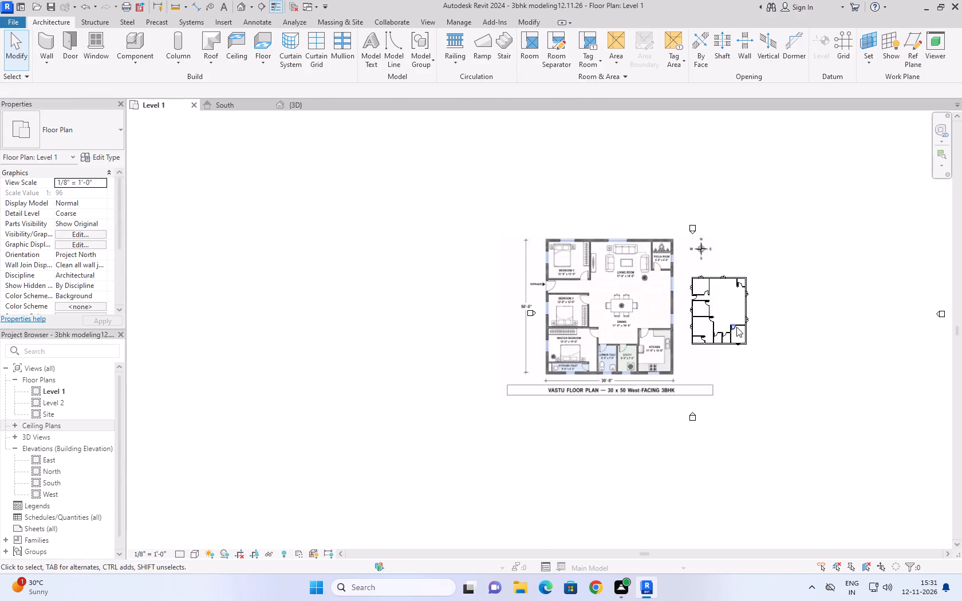
Inspect the Level 1 room layout and the 4.5'' wall holding the master bedroom door, comparing it with the reference plan.
{"action": "scroll", "coordinate": [736, 327], "scroll_direction": "up", "scroll_amount": 13}
{"action": "middle_click_drag", "start_coordinate": [744, 264], "coordinate": [665, 342]}
{"action": "scroll", "coordinate": [665, 342], "scroll_direction": "down", "scroll_amount": 1}
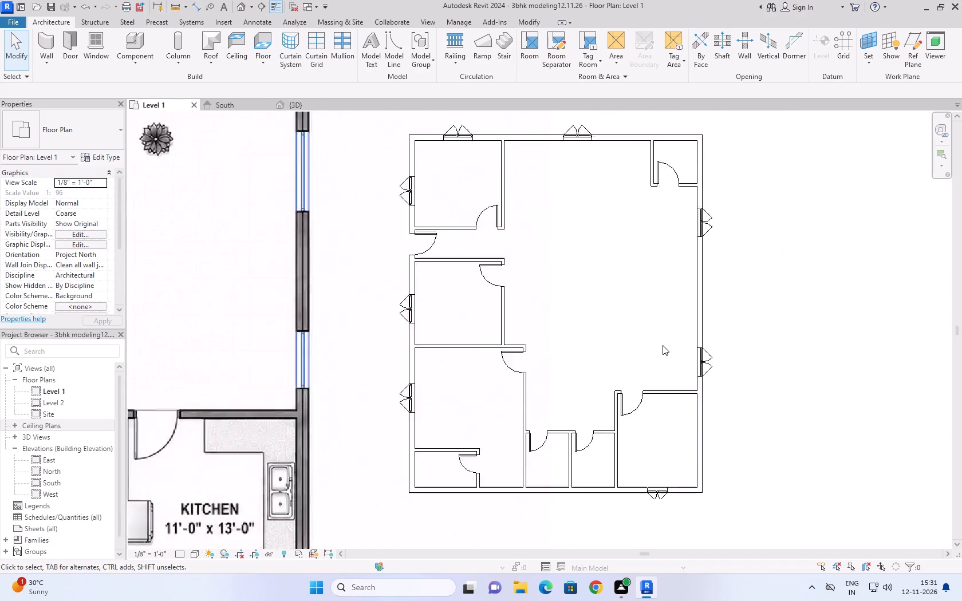
{"action": "scroll", "coordinate": [663, 345], "scroll_direction": "down", "scroll_amount": 1}
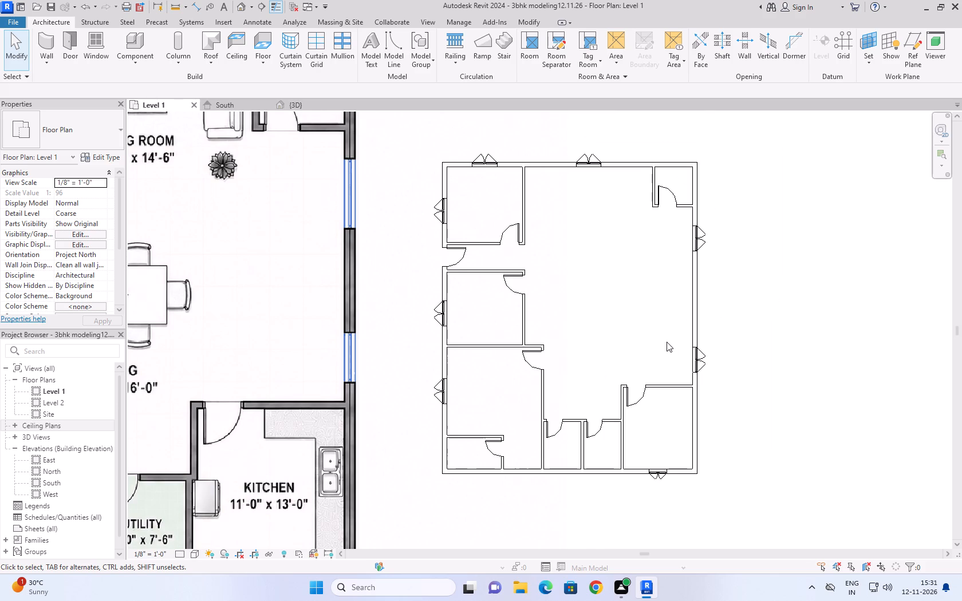
{"action": "scroll", "coordinate": [667, 342], "scroll_direction": "down", "scroll_amount": 3}
{"action": "scroll", "coordinate": [663, 347], "scroll_direction": "up", "scroll_amount": 3}
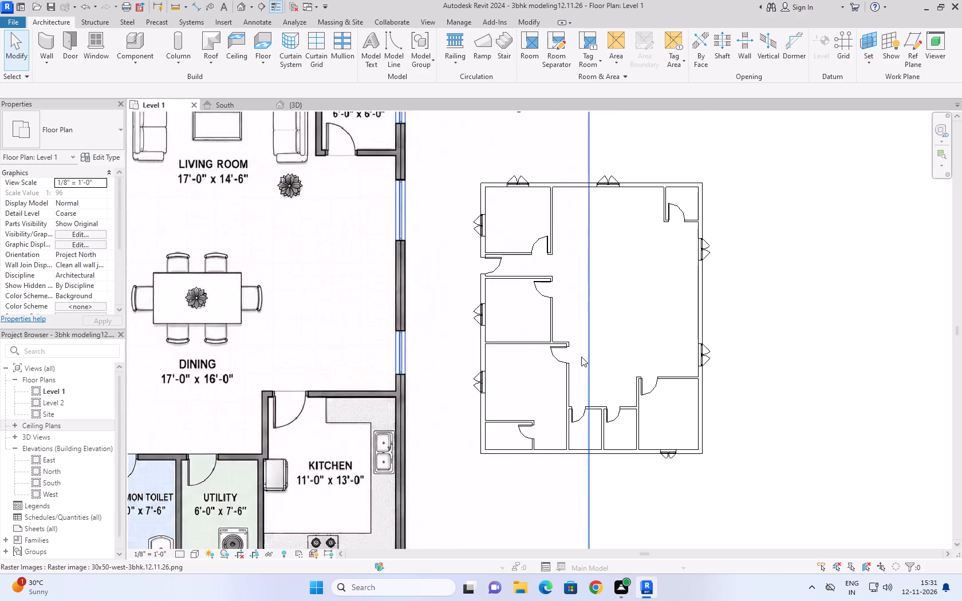
{"action": "scroll", "coordinate": [581, 357], "scroll_direction": "up", "scroll_amount": 16}
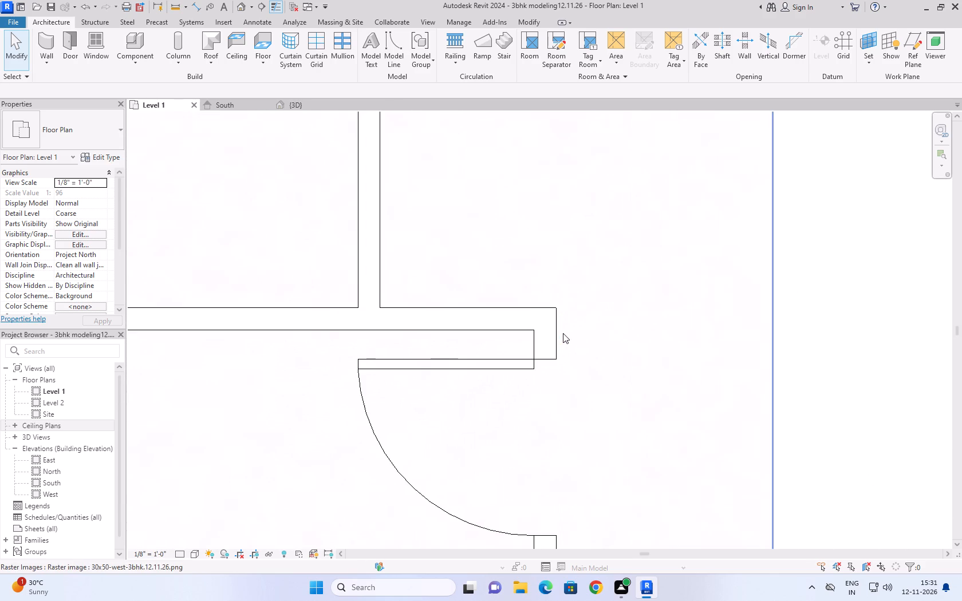
{"action": "left_click", "coordinate": [553, 337]}
{"action": "scroll", "coordinate": [586, 256], "scroll_direction": "down", "scroll_amount": 5}
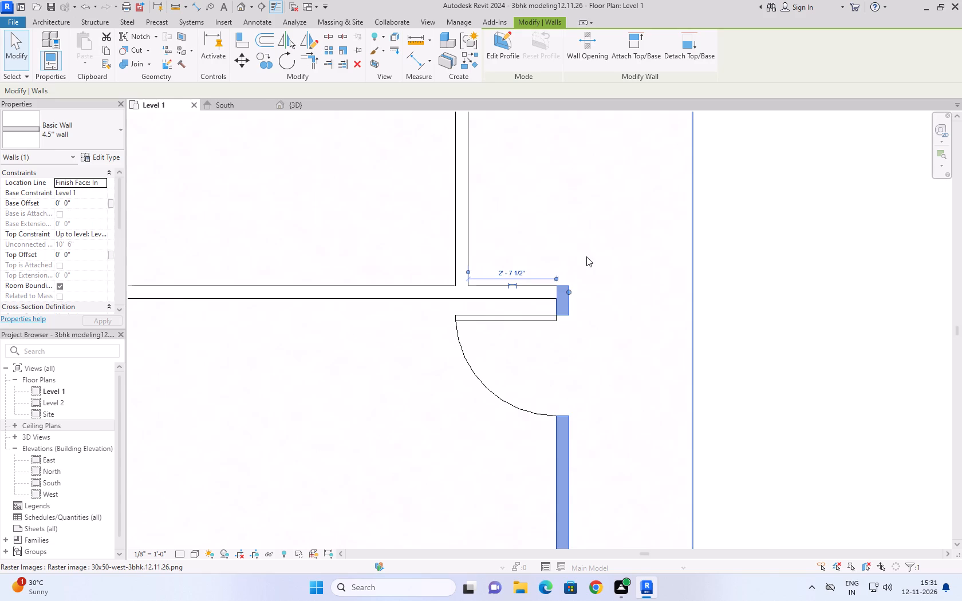
{"action": "scroll", "coordinate": [586, 256], "scroll_direction": "down", "scroll_amount": 18}
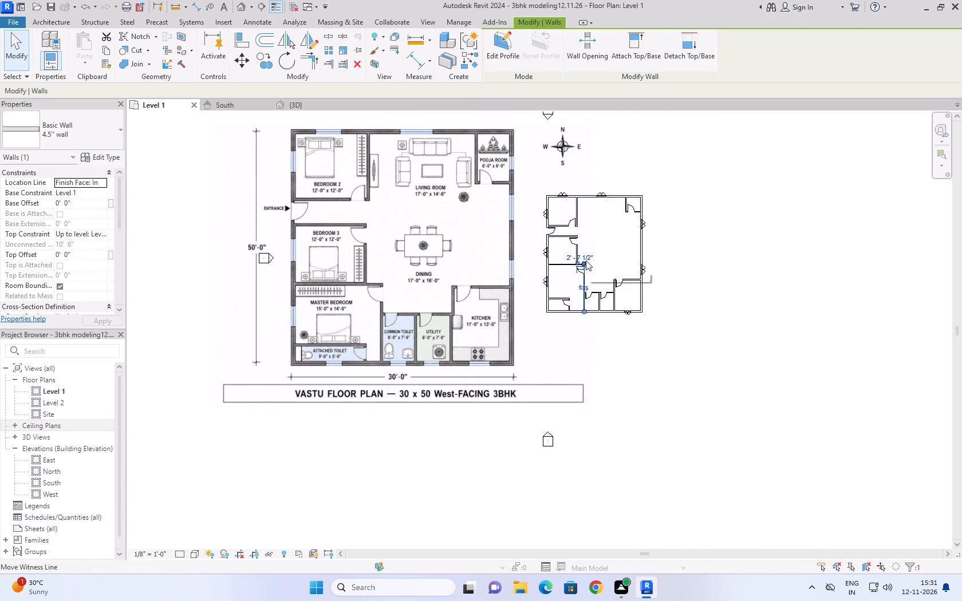
Shrink the reference floor plan image from its northeast corner to about 136'-10" wide by 102'-7" high, clear of the model.
{"action": "left_click", "coordinate": [534, 356]}
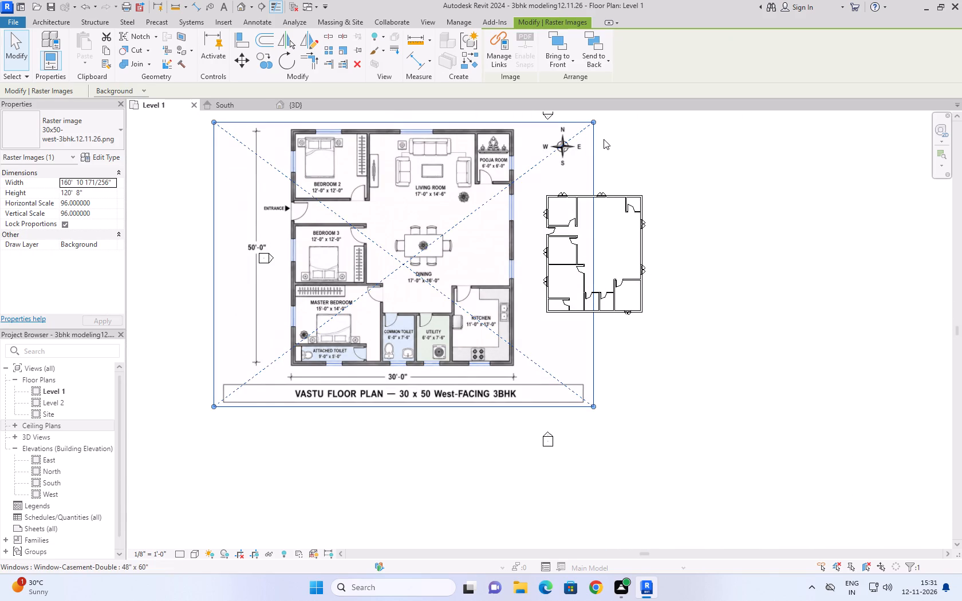
{"action": "left_click_drag", "start_coordinate": [592, 121], "coordinate": [546, 121]}
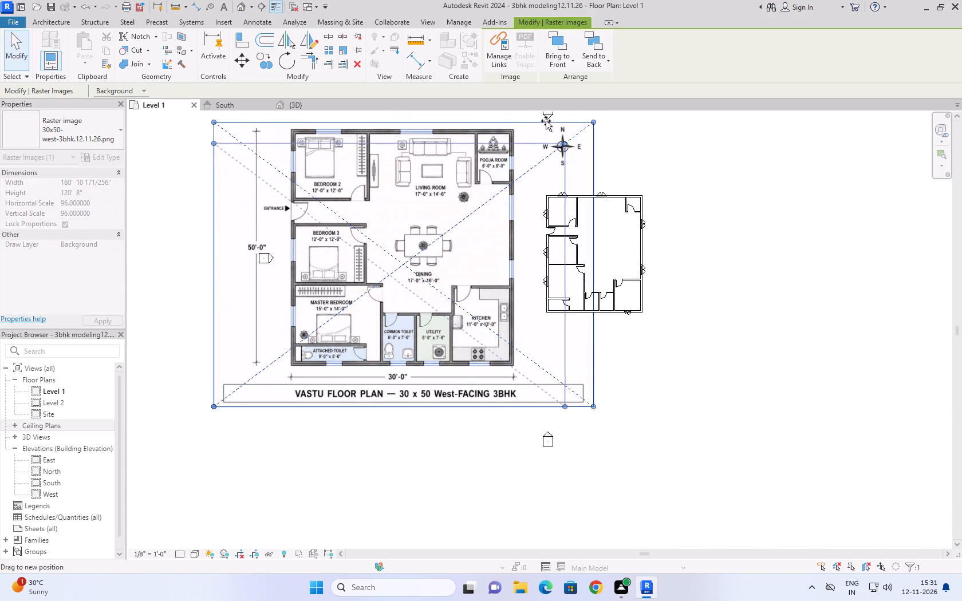
{"action": "left_click_drag", "start_coordinate": [546, 121], "coordinate": [509, 129]}
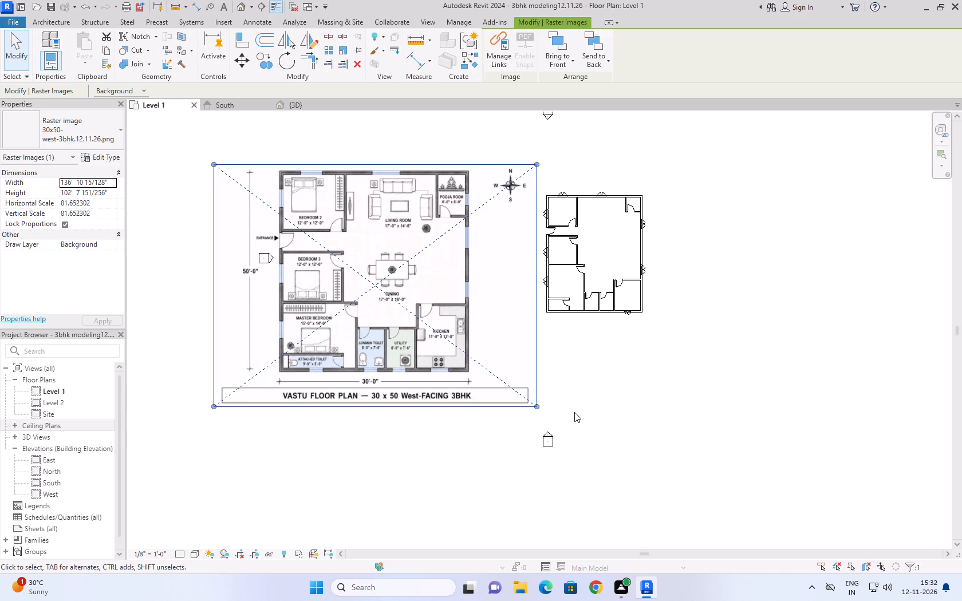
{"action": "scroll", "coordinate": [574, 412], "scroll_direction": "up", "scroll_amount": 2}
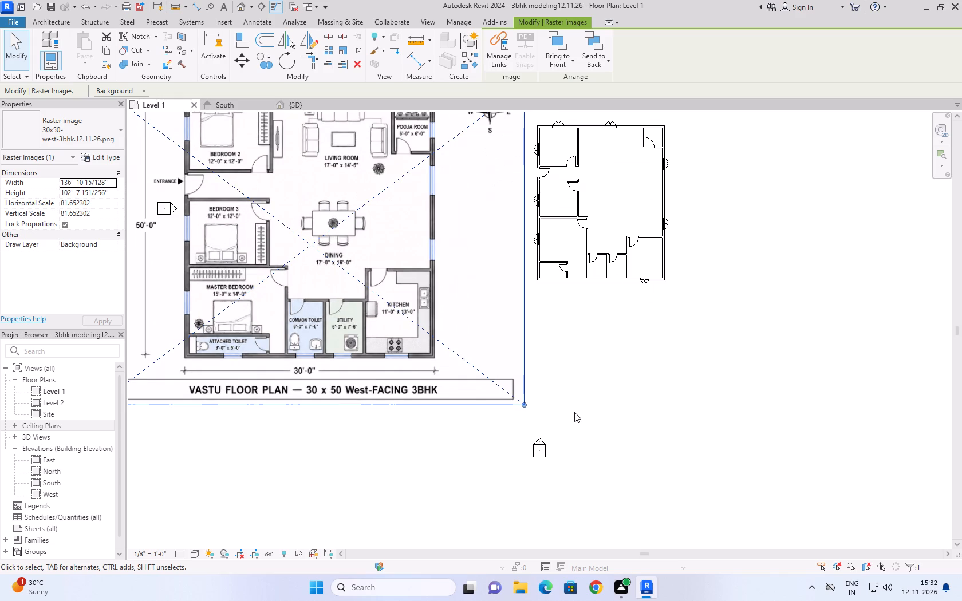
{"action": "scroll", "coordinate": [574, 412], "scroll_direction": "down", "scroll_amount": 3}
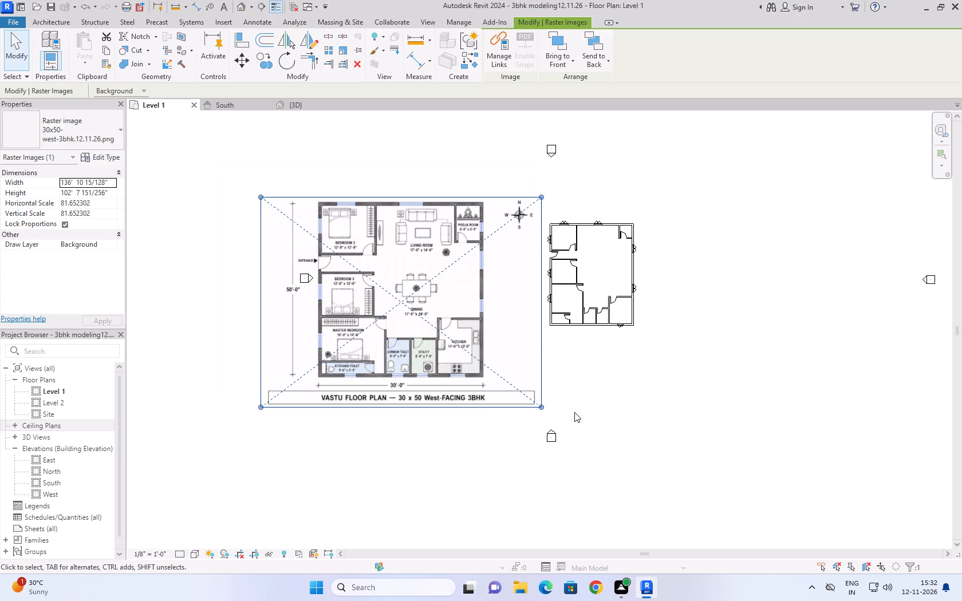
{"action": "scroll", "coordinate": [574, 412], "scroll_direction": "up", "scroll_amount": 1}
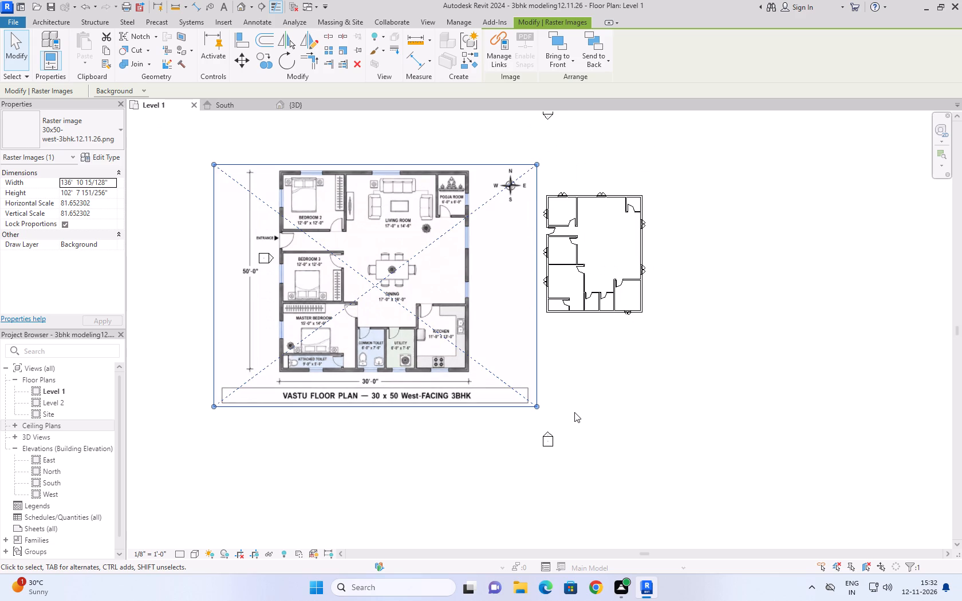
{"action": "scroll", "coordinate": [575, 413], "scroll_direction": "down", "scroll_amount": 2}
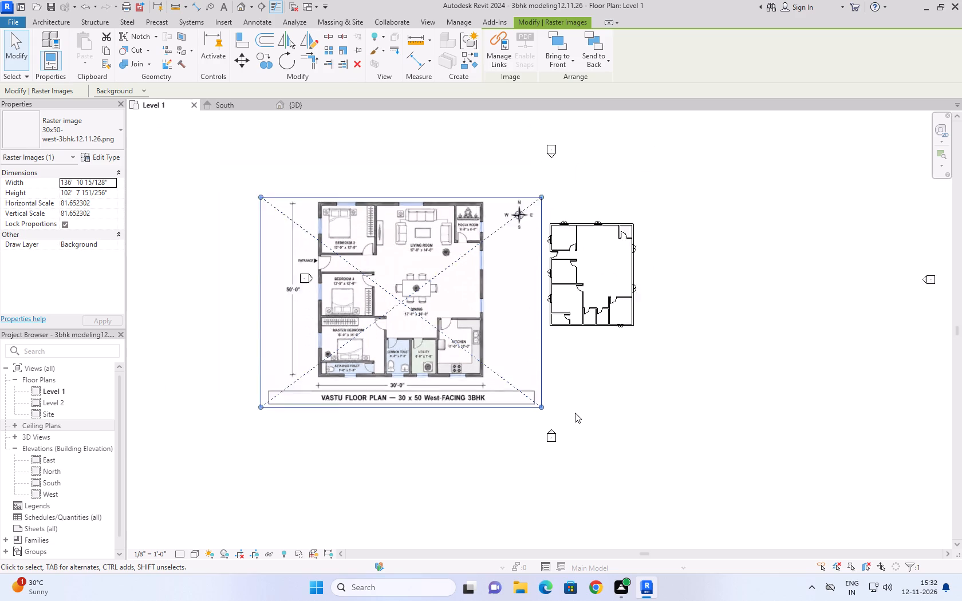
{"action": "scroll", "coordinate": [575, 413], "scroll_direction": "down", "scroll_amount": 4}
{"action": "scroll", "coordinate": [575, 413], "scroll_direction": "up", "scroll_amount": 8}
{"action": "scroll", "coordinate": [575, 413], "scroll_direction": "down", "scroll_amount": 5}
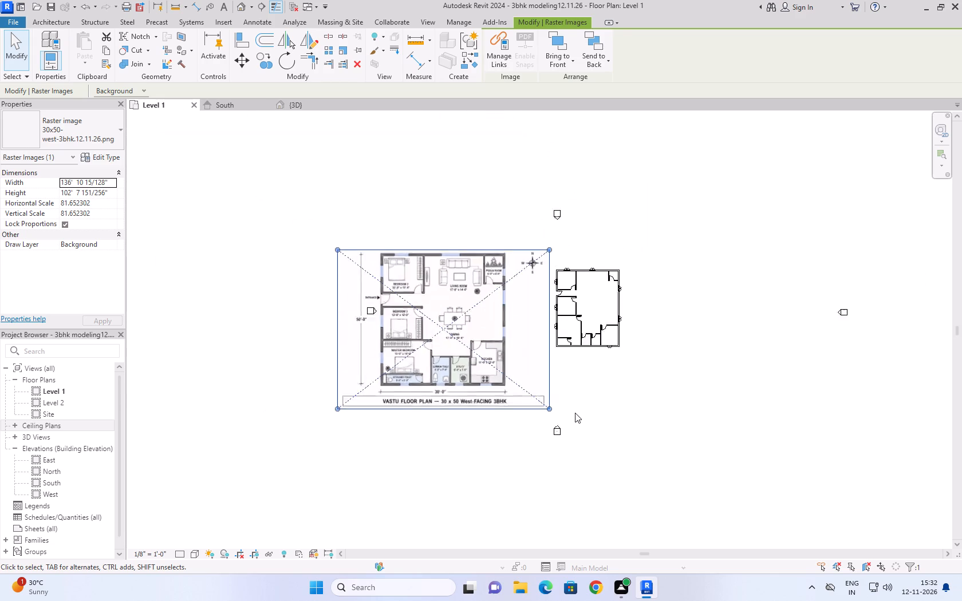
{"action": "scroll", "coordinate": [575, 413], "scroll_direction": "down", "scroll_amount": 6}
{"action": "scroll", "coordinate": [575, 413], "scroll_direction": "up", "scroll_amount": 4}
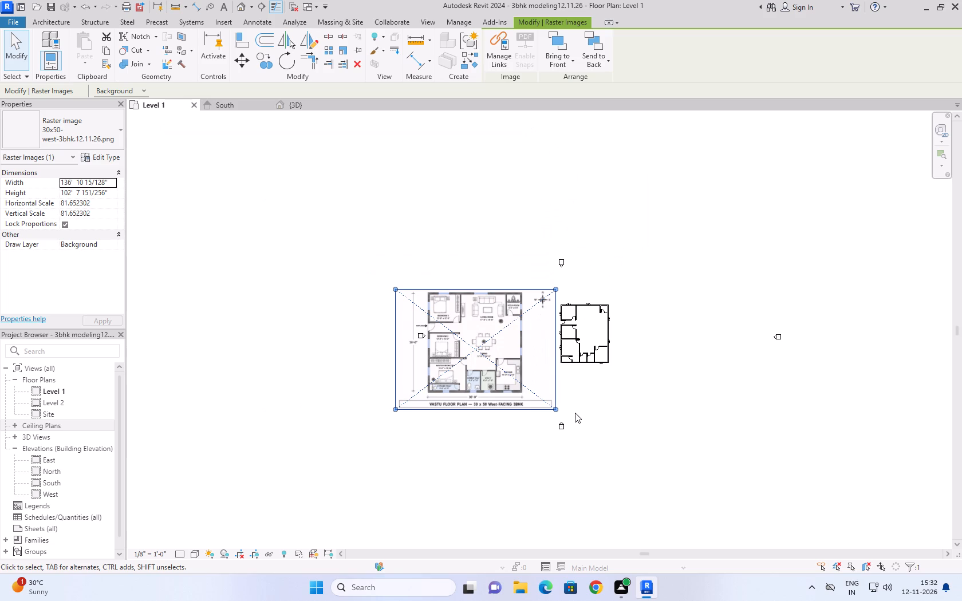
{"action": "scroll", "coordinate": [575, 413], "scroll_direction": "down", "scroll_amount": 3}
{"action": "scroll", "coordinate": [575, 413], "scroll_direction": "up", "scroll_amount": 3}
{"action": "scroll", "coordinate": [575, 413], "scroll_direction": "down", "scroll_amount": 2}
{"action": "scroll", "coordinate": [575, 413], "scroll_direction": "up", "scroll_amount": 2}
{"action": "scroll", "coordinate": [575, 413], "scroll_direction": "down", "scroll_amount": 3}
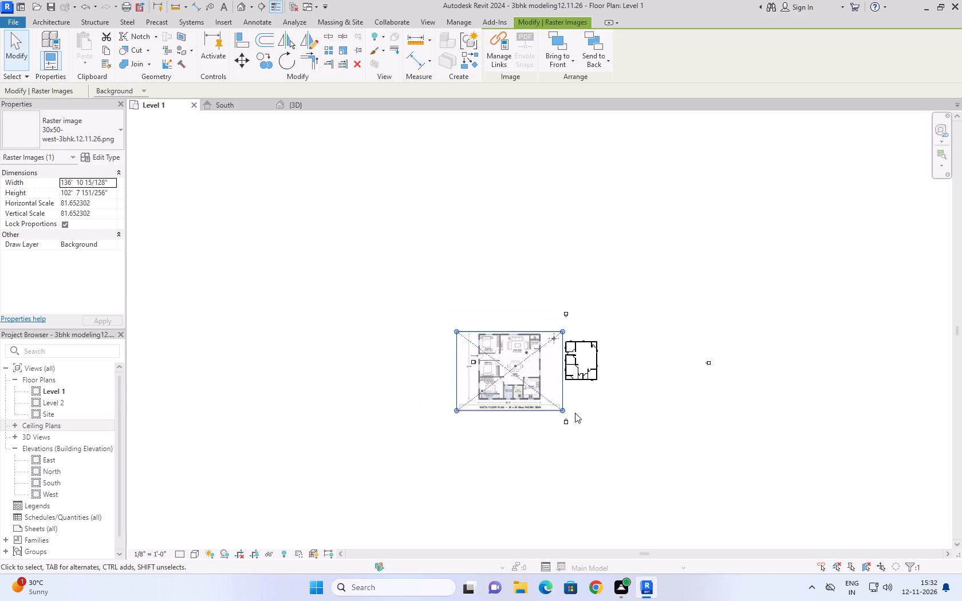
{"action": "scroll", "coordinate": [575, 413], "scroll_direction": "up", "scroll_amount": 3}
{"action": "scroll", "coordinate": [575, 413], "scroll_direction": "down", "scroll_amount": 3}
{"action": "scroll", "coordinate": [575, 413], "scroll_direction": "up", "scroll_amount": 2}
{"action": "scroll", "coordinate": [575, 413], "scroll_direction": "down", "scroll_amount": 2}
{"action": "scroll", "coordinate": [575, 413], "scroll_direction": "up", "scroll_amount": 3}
Examine the house in the Level 1 plan and the 3D view, comparing the small windows along the south wall.
{"action": "scroll", "coordinate": [502, 396], "scroll_direction": "up", "scroll_amount": 2}
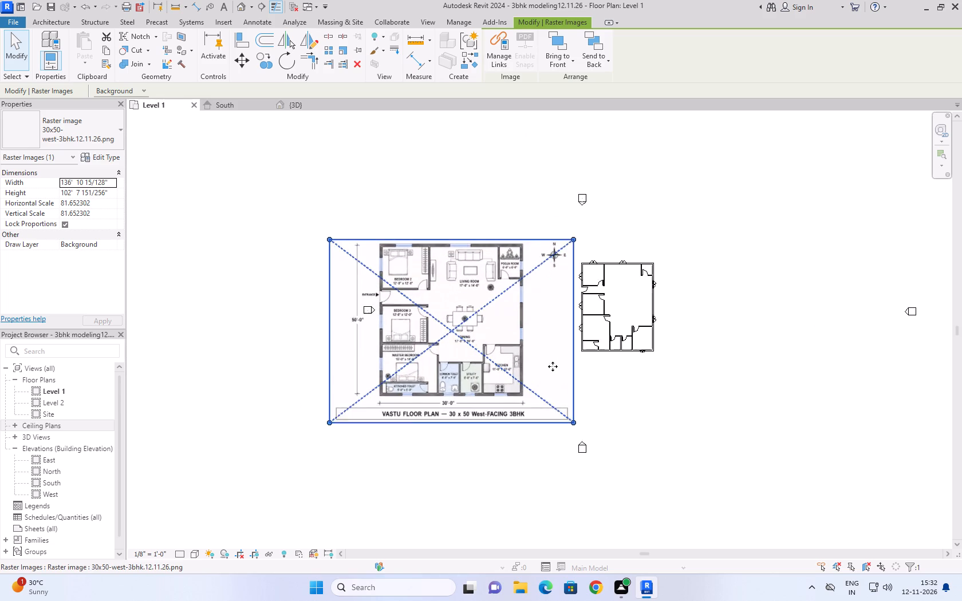
{"action": "scroll", "coordinate": [553, 366], "scroll_direction": "up", "scroll_amount": 2}
{"action": "middle_click_drag", "start_coordinate": [635, 302], "coordinate": [541, 397]}
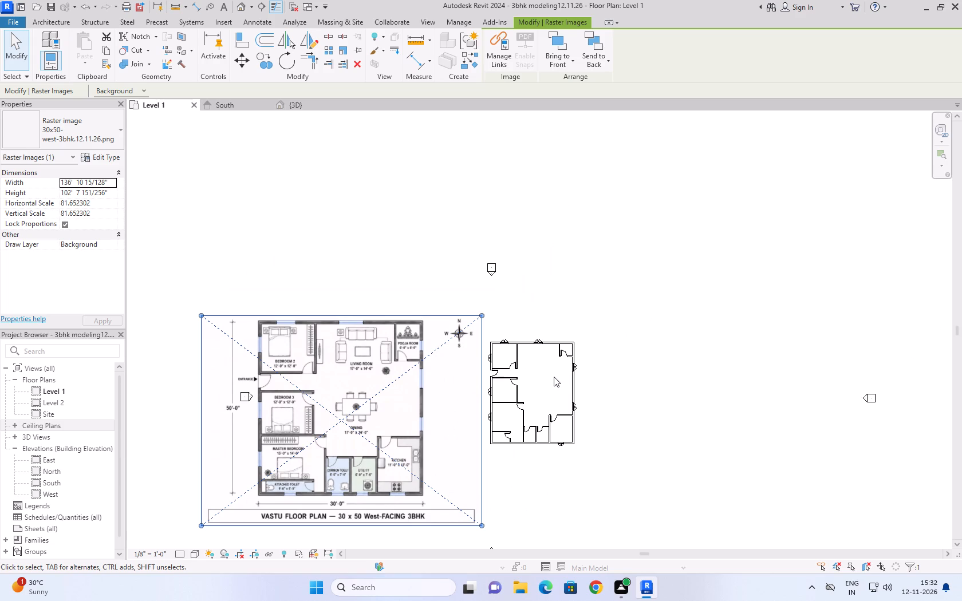
{"action": "scroll", "coordinate": [554, 377], "scroll_direction": "up", "scroll_amount": 2}
{"action": "middle_click_drag", "start_coordinate": [554, 377], "coordinate": [570, 375]}
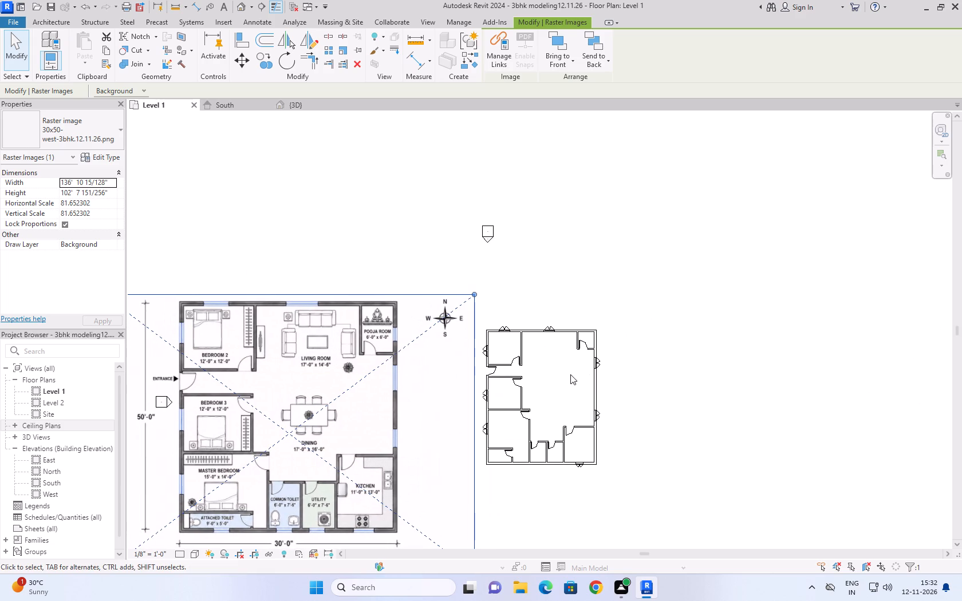
{"action": "scroll", "coordinate": [583, 343], "scroll_direction": "up", "scroll_amount": 6}
{"action": "scroll", "coordinate": [584, 335], "scroll_direction": "down", "scroll_amount": 4}
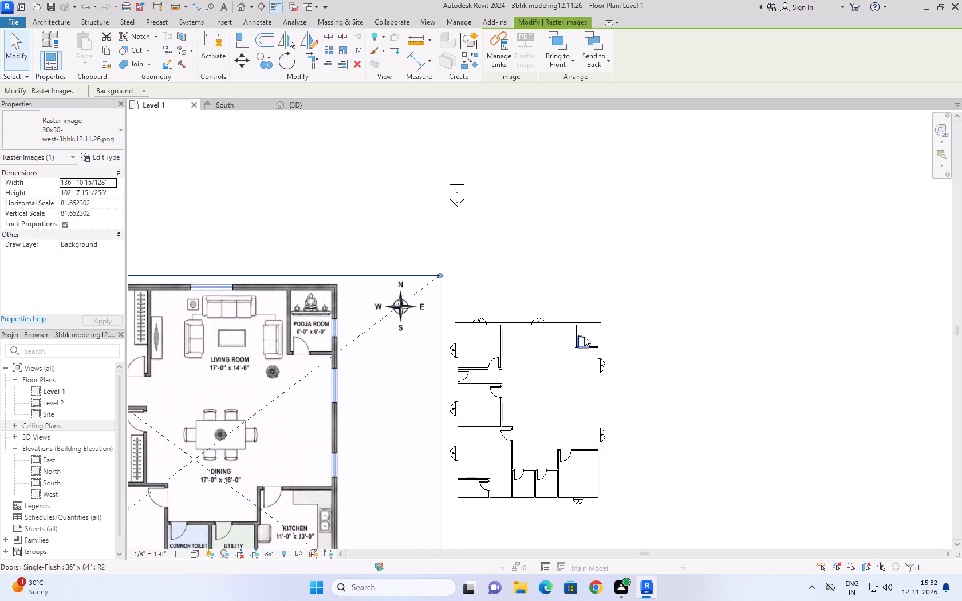
{"action": "scroll", "coordinate": [583, 340], "scroll_direction": "up", "scroll_amount": 3}
{"action": "scroll", "coordinate": [583, 340], "scroll_direction": "down", "scroll_amount": 4}
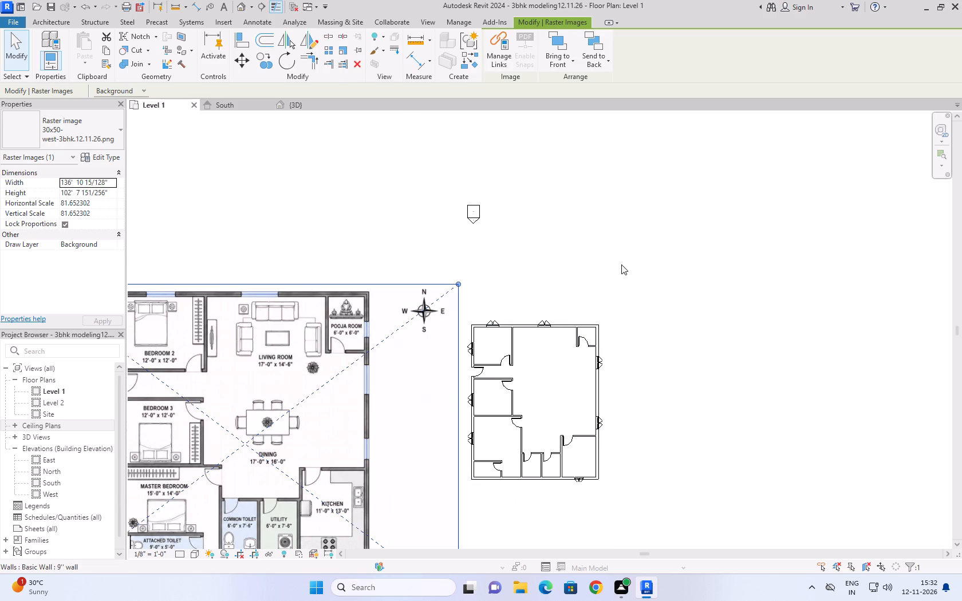
{"action": "left_click", "coordinate": [308, 102]}
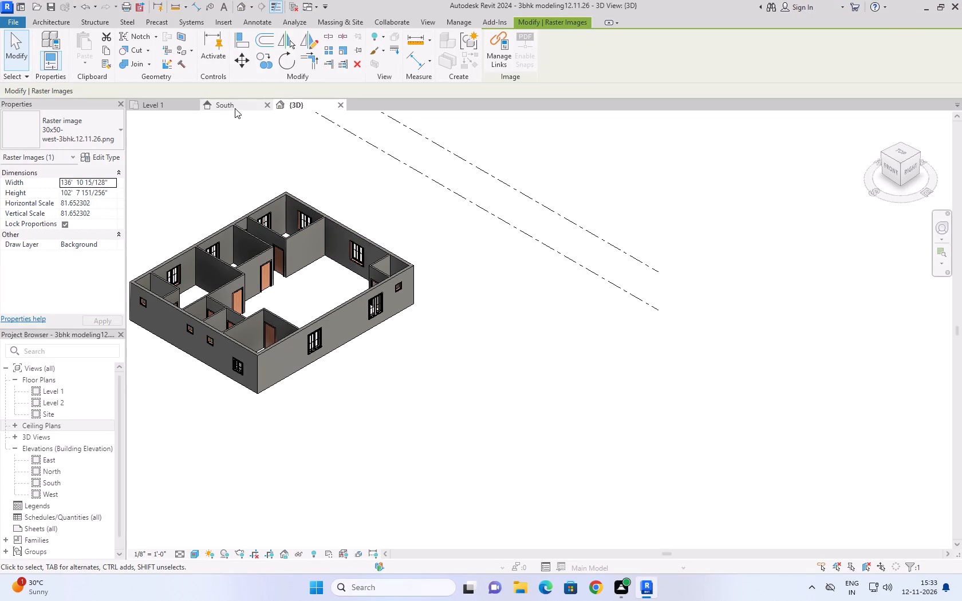
{"action": "left_click", "coordinate": [169, 104]}
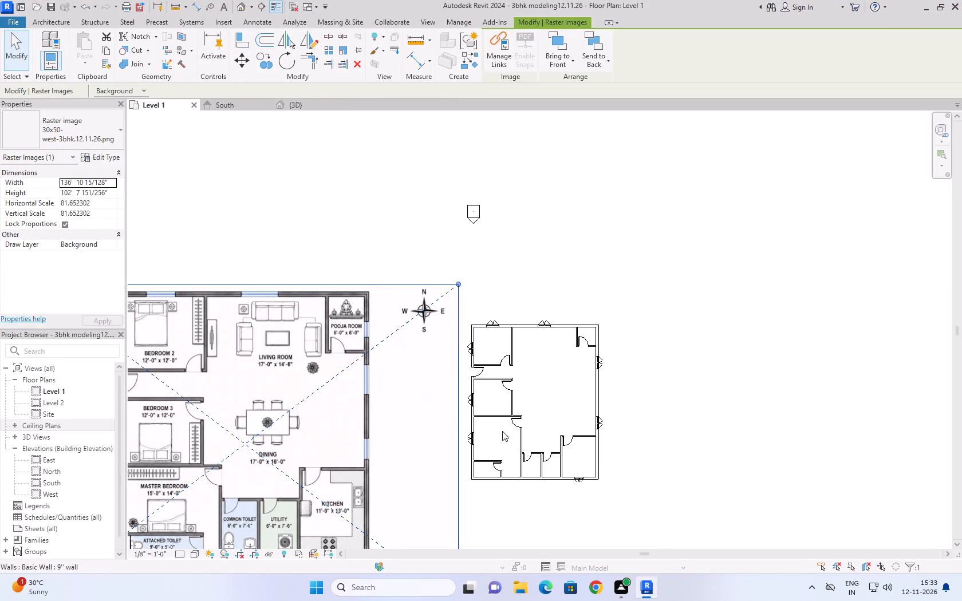
{"action": "scroll", "coordinate": [512, 494], "scroll_direction": "up", "scroll_amount": 10}
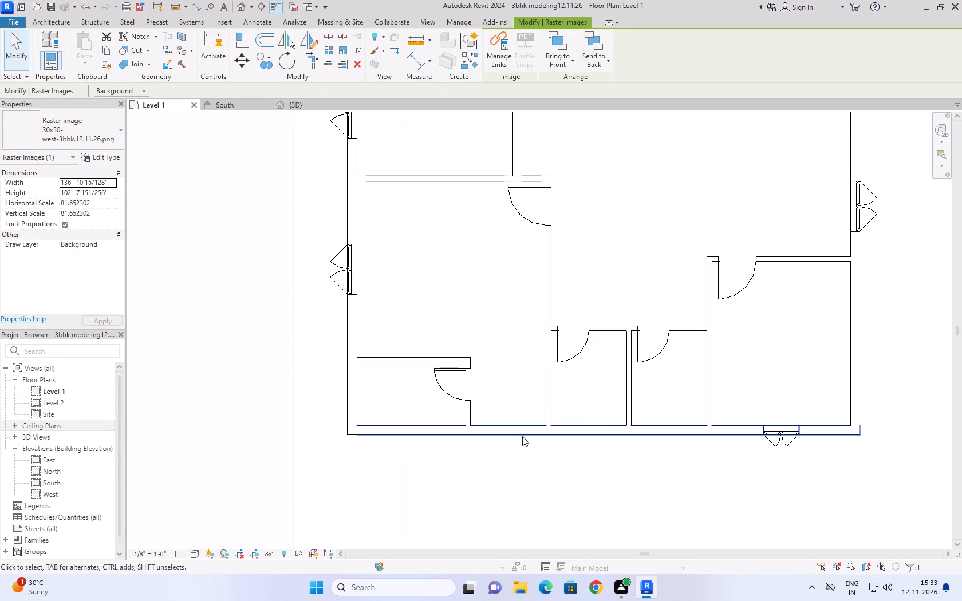
{"action": "left_click", "coordinate": [522, 435]}
{"action": "left_click", "coordinate": [522, 461]}
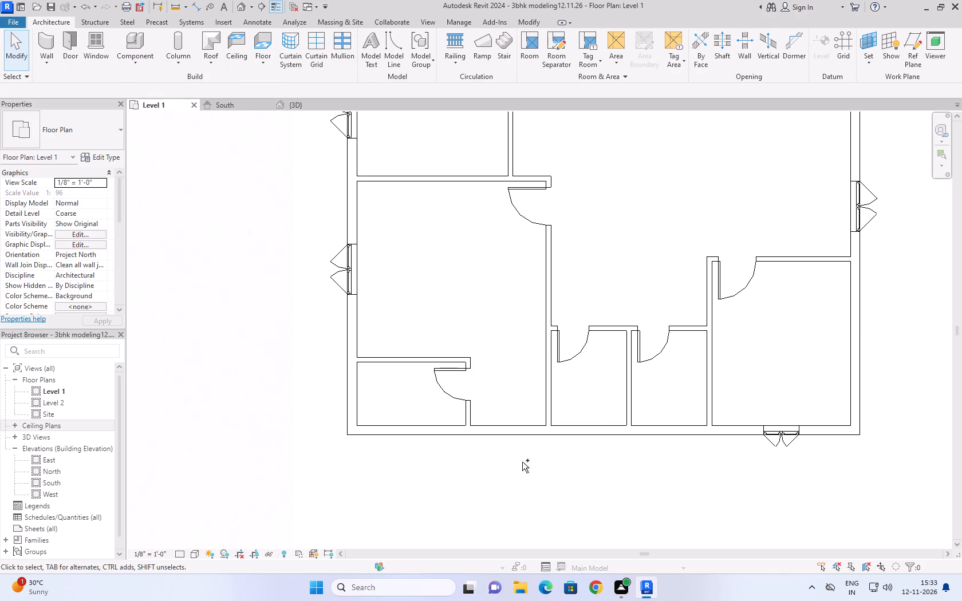
Undo the last three changes in Level 1: the reference image shrink, the house move and the small windows' sill height change.
{"action": "key", "text": "ctrl+z"}
{"action": "key", "text": "ctrl+z"}
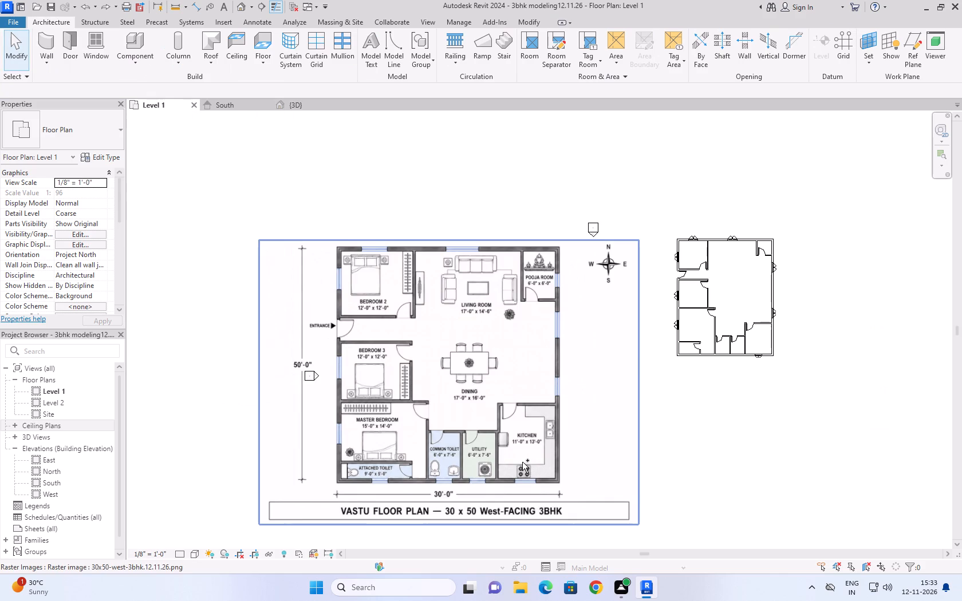
{"action": "key", "text": "ctrl+z"}
{"action": "middle_click_drag", "start_coordinate": [739, 400], "coordinate": [607, 466]}
{"action": "scroll", "coordinate": [616, 455], "scroll_direction": "up", "scroll_amount": 5}
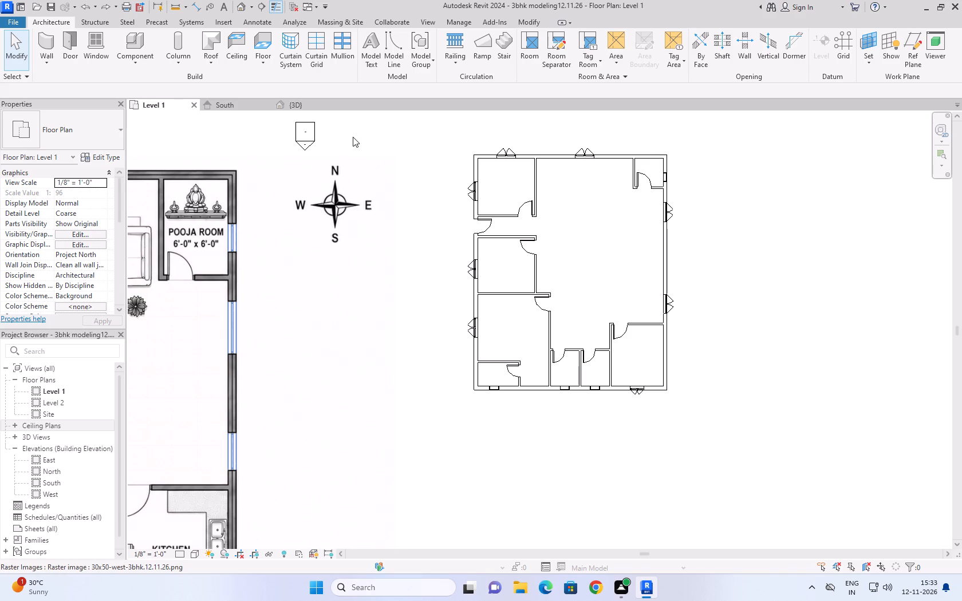
In the 3D view, set the sill height of all Fixed 24" x 24" windows to 6'.
{"action": "left_click", "coordinate": [319, 114]}
{"action": "left_click", "coordinate": [317, 110]}
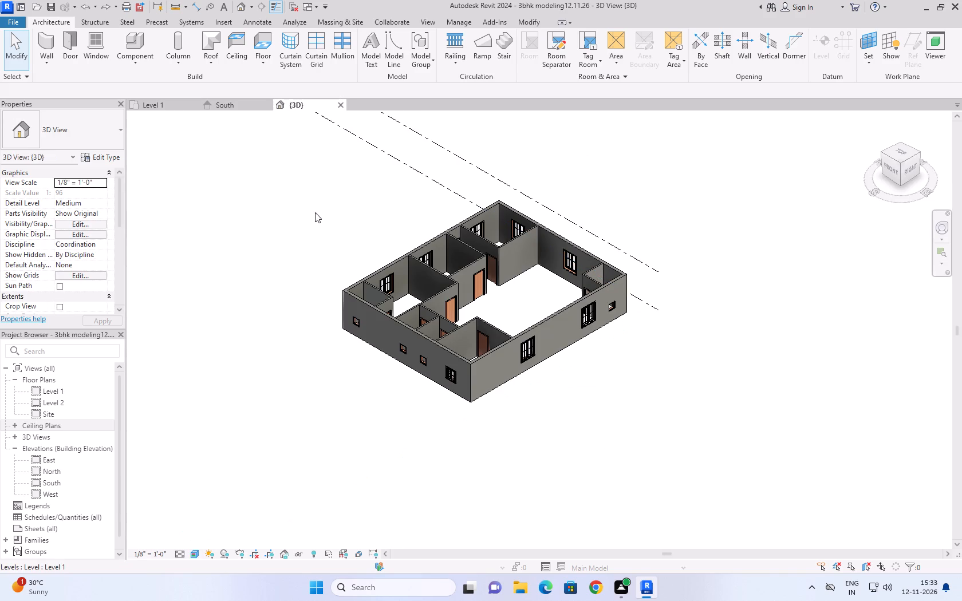
{"action": "left_click", "coordinate": [276, 299]}
{"action": "scroll", "coordinate": [413, 350], "scroll_direction": "up", "scroll_amount": 10}
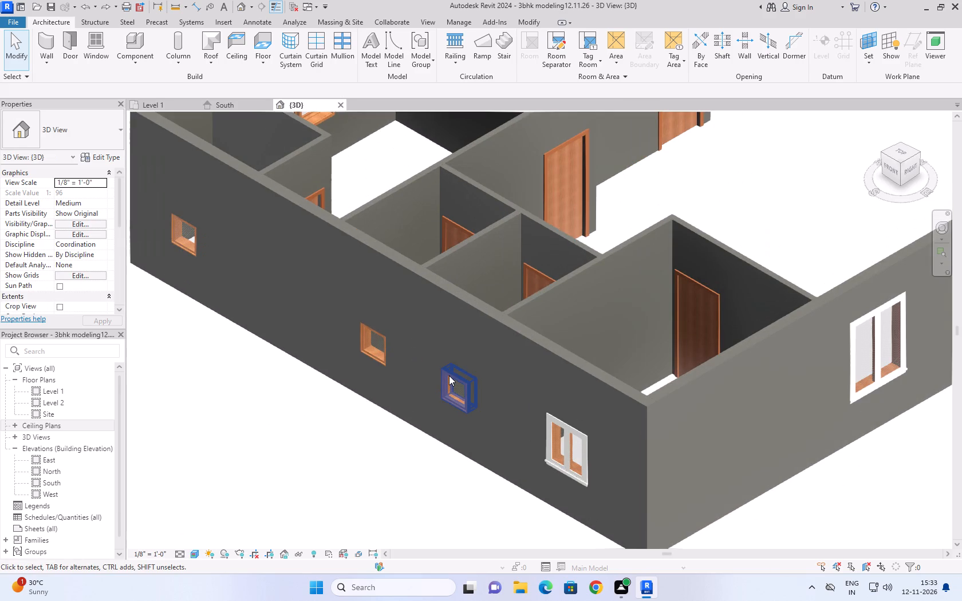
{"action": "left_click", "coordinate": [449, 375]}
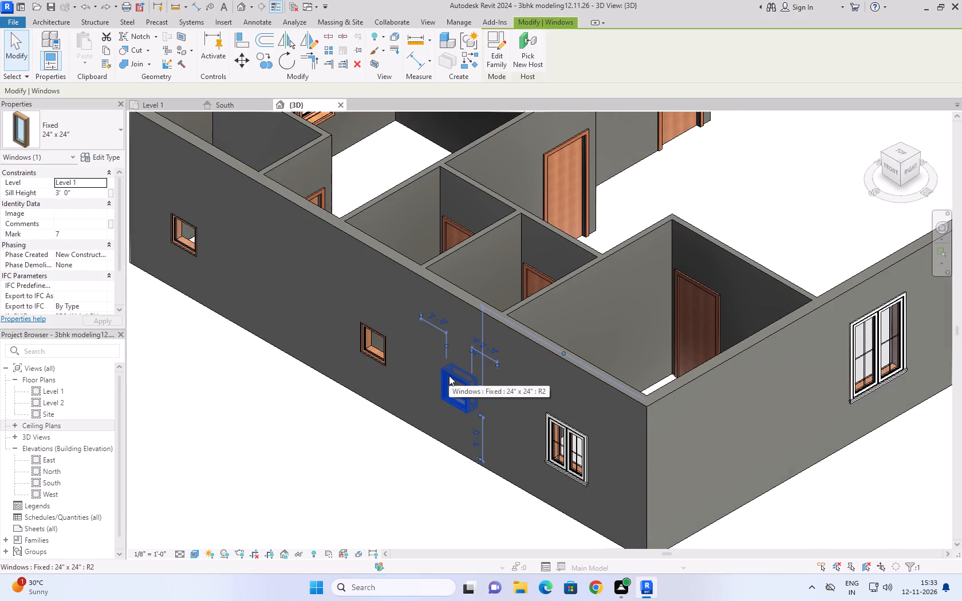
{"action": "type", "text": "sa"}
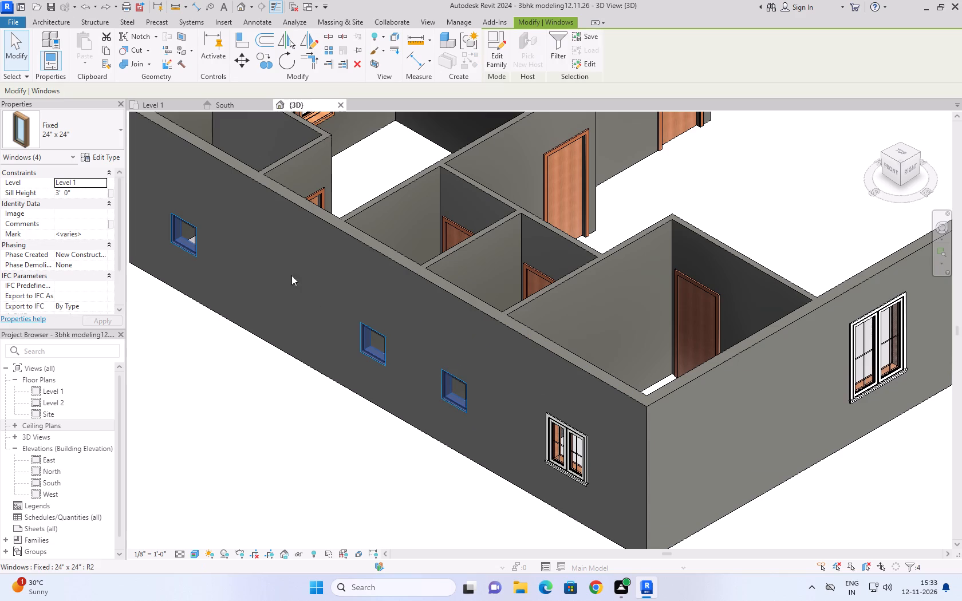
{"action": "left_click", "coordinate": [85, 196]}
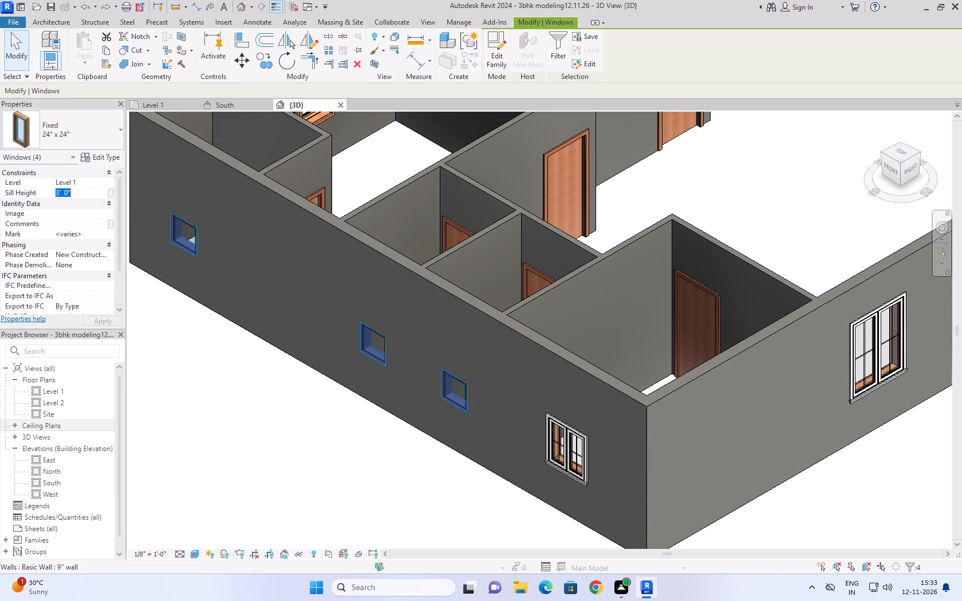
{"action": "key", "text": "6"}
{"action": "key", "text": "apostrophe"}
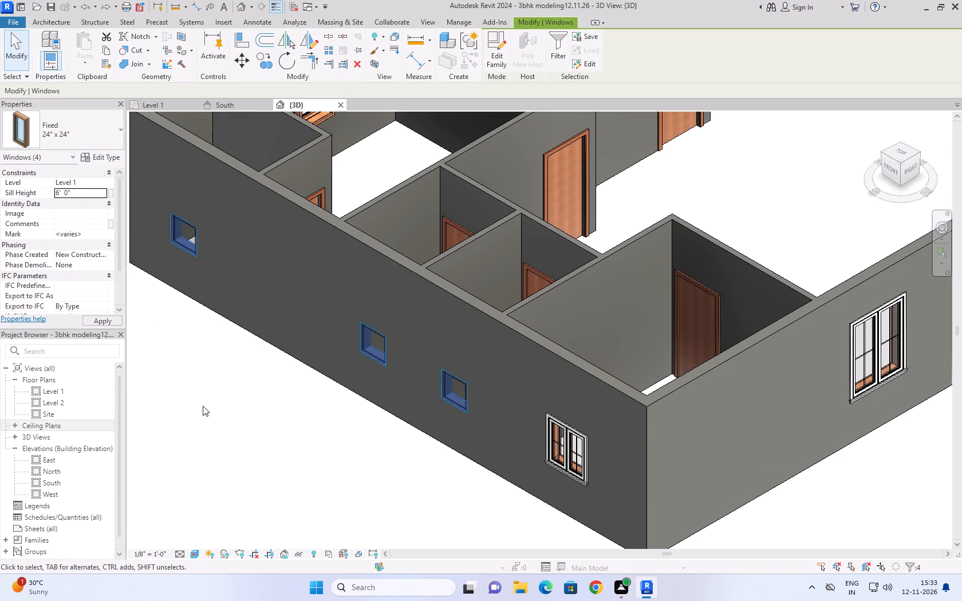
{"action": "left_click", "coordinate": [232, 444]}
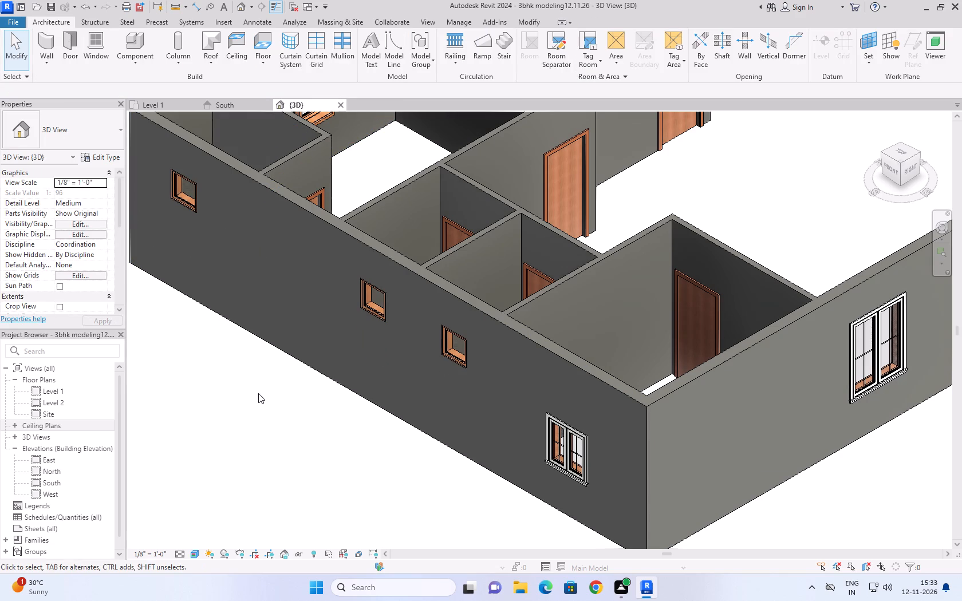
Save the project.
{"action": "key", "text": "ctrl+s"}
Examine the house in the Level 1 plan, checking the doors and windows shown along its outer walls.
{"action": "scroll", "coordinate": [227, 464], "scroll_direction": "down", "scroll_amount": 4}
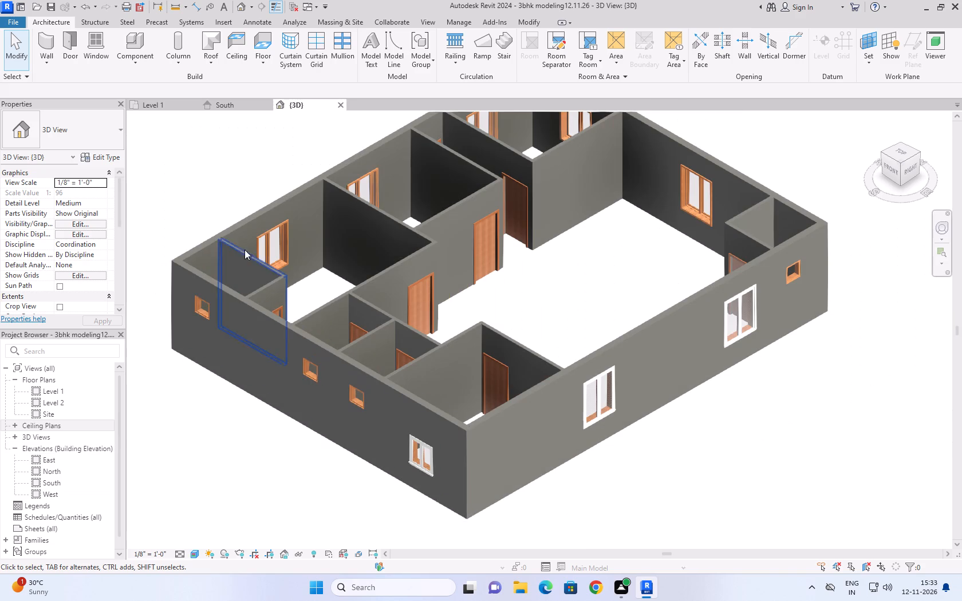
{"action": "left_click", "coordinate": [155, 100]}
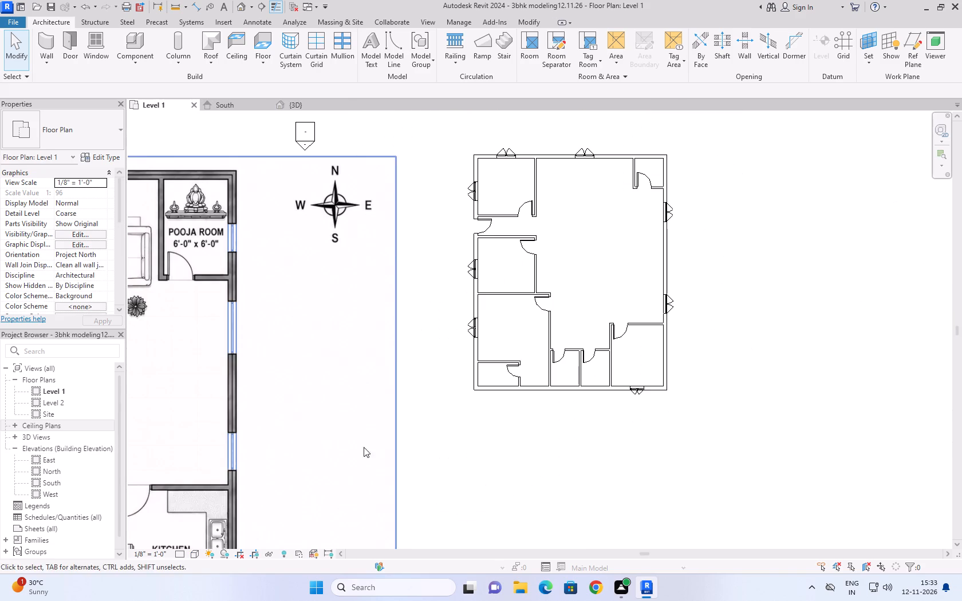
{"action": "scroll", "coordinate": [514, 484], "scroll_direction": "down", "scroll_amount": 4}
{"action": "scroll", "coordinate": [557, 340], "scroll_direction": "up", "scroll_amount": 8}
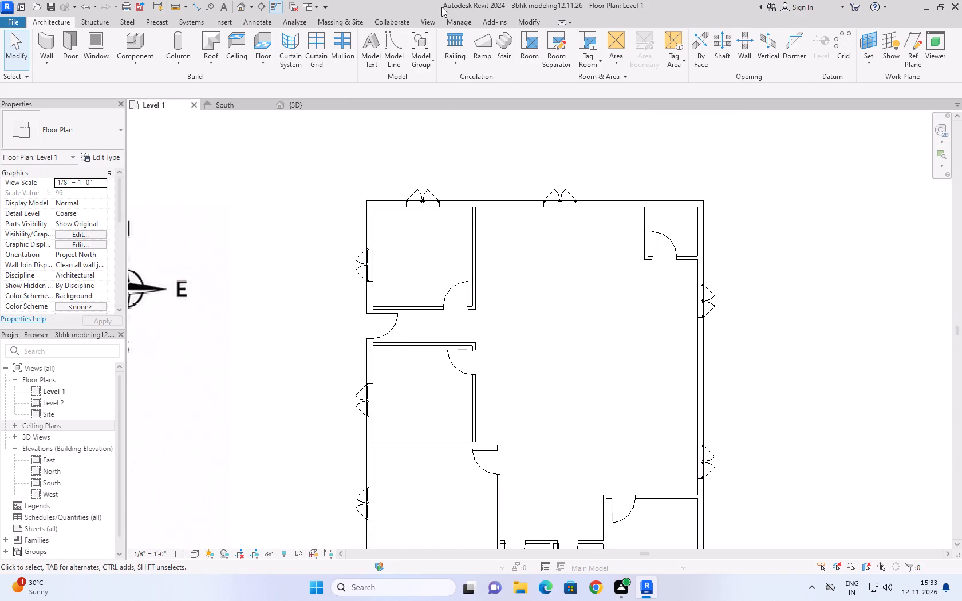
{"action": "scroll", "coordinate": [467, 314], "scroll_direction": "down", "scroll_amount": 10}
{"action": "scroll", "coordinate": [509, 429], "scroll_direction": "up", "scroll_amount": 5}
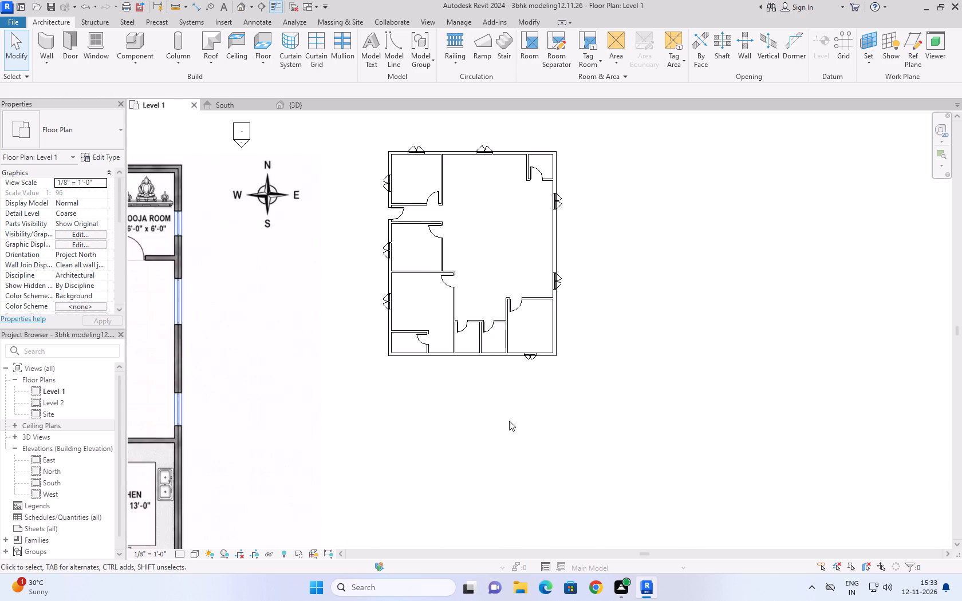
{"action": "scroll", "coordinate": [487, 389], "scroll_direction": "up", "scroll_amount": 2}
{"action": "middle_click_drag", "start_coordinate": [486, 389], "coordinate": [450, 461]}
{"action": "scroll", "coordinate": [449, 462], "scroll_direction": "down", "scroll_amount": 2}
{"action": "scroll", "coordinate": [444, 358], "scroll_direction": "up", "scroll_amount": 4}
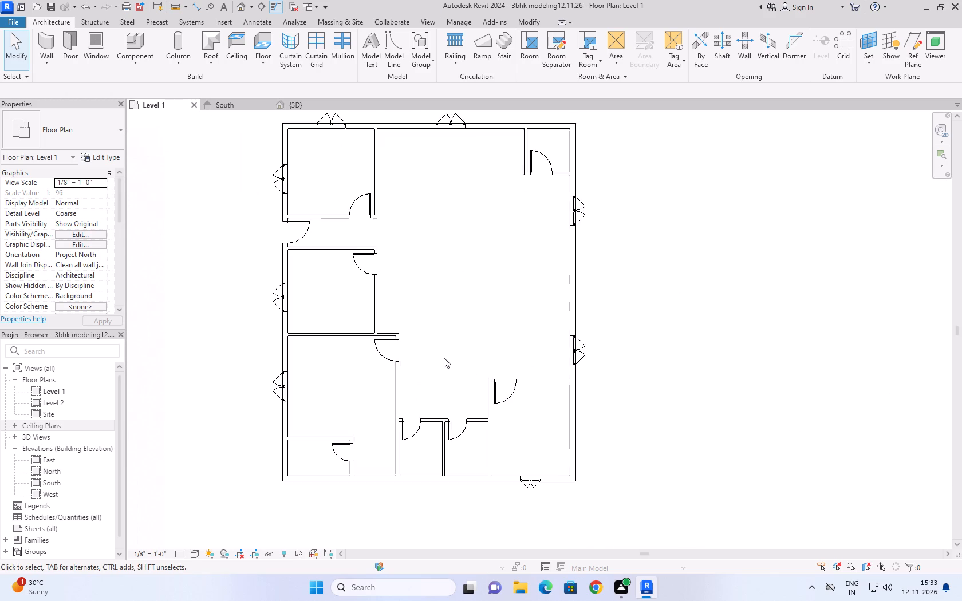
{"action": "scroll", "coordinate": [444, 357], "scroll_direction": "down", "scroll_amount": 4}
{"action": "middle_click_drag", "start_coordinate": [447, 319], "coordinate": [454, 382]}
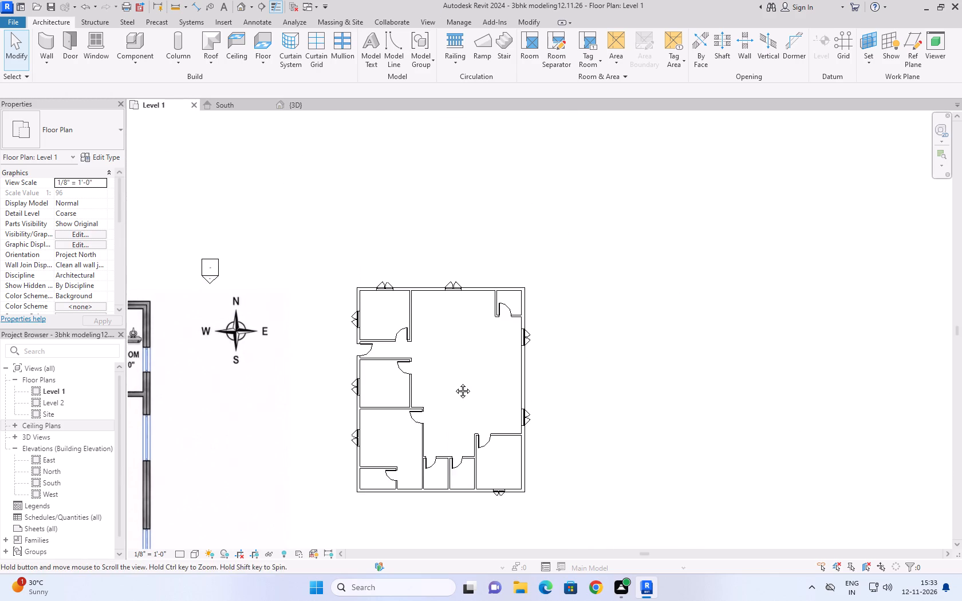
{"action": "middle_click_drag", "start_coordinate": [454, 382], "coordinate": [454, 383]}
{"action": "scroll", "coordinate": [454, 383], "scroll_direction": "down", "scroll_amount": 1}
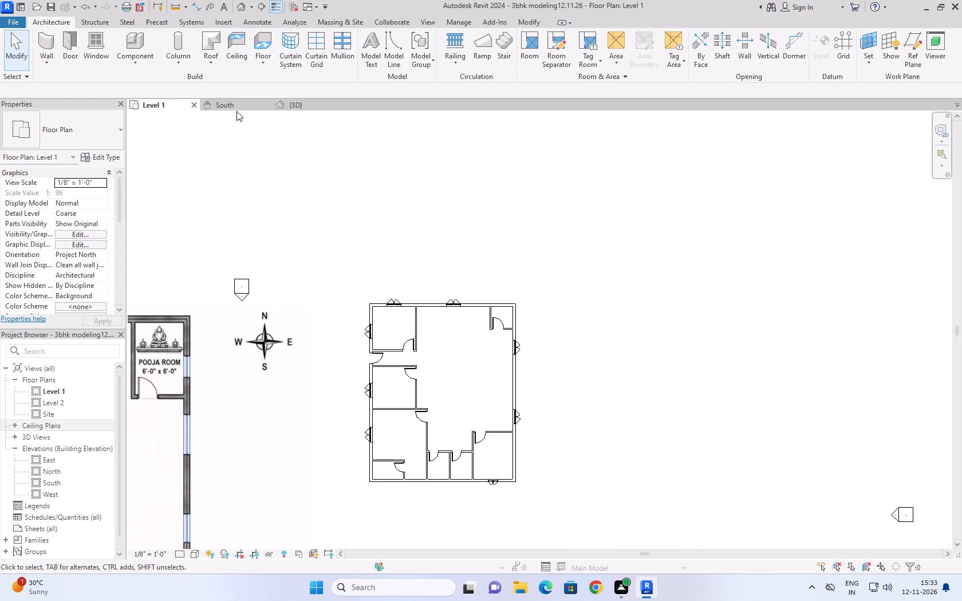
Compare the small south wall windows across the 3D view, the Level 1 plan and the South elevation.
{"action": "left_click", "coordinate": [235, 105]}
{"action": "left_click", "coordinate": [298, 104]}
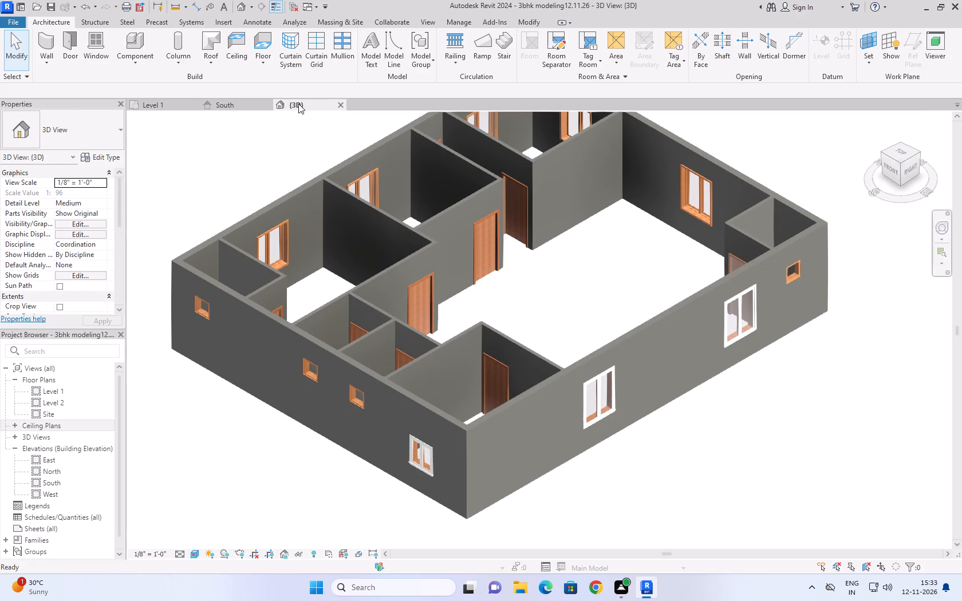
{"action": "left_click", "coordinate": [231, 409]}
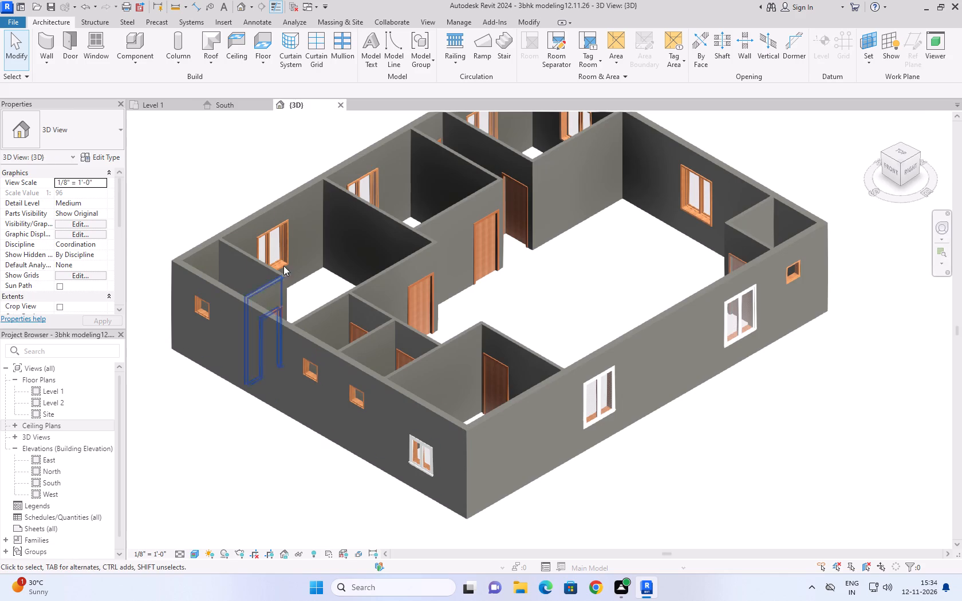
{"action": "left_click", "coordinate": [174, 108]}
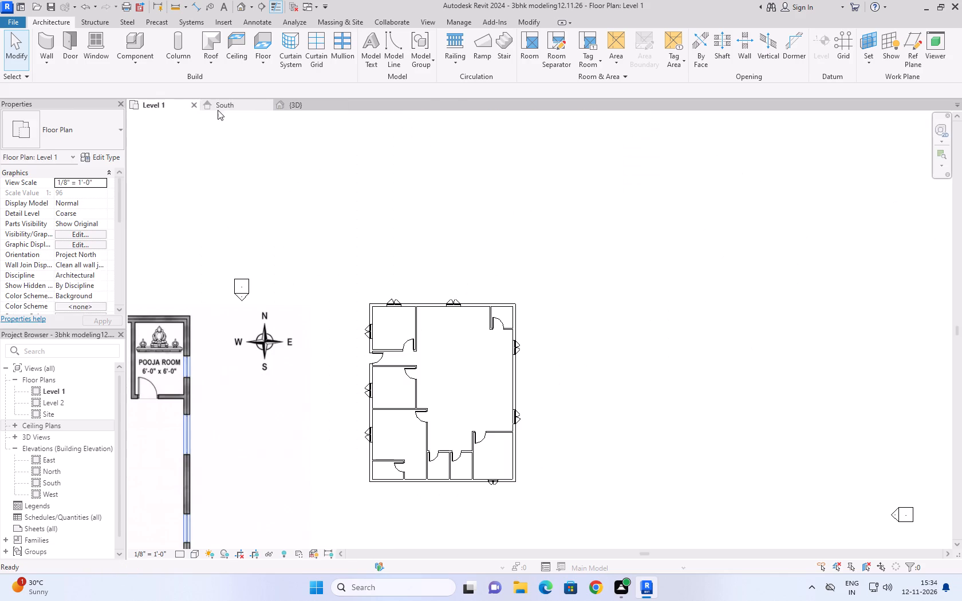
{"action": "left_click", "coordinate": [227, 106]}
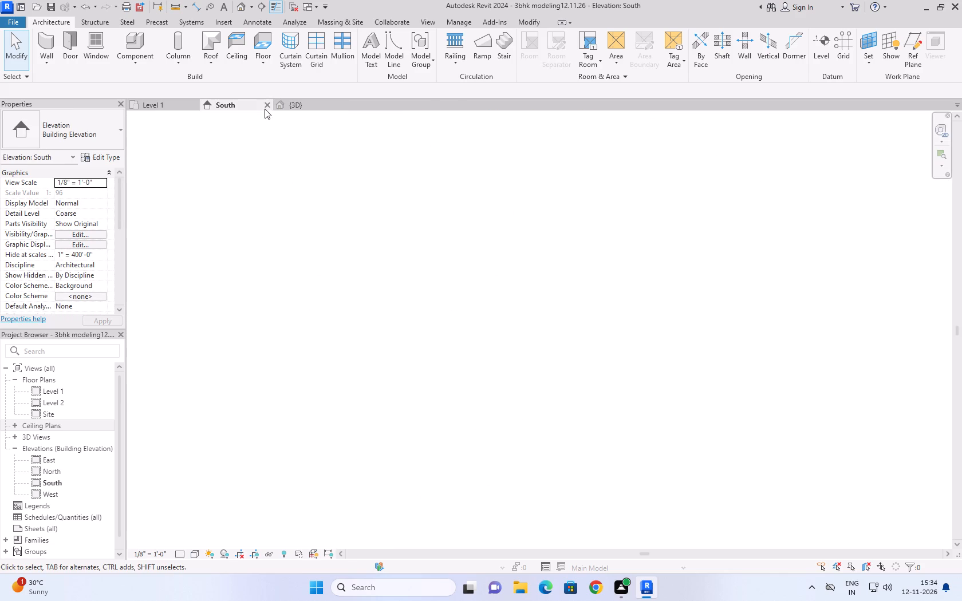
{"action": "scroll", "coordinate": [307, 213], "scroll_direction": "down", "scroll_amount": 20}
{"action": "scroll", "coordinate": [307, 213], "scroll_direction": "down", "scroll_amount": 7}
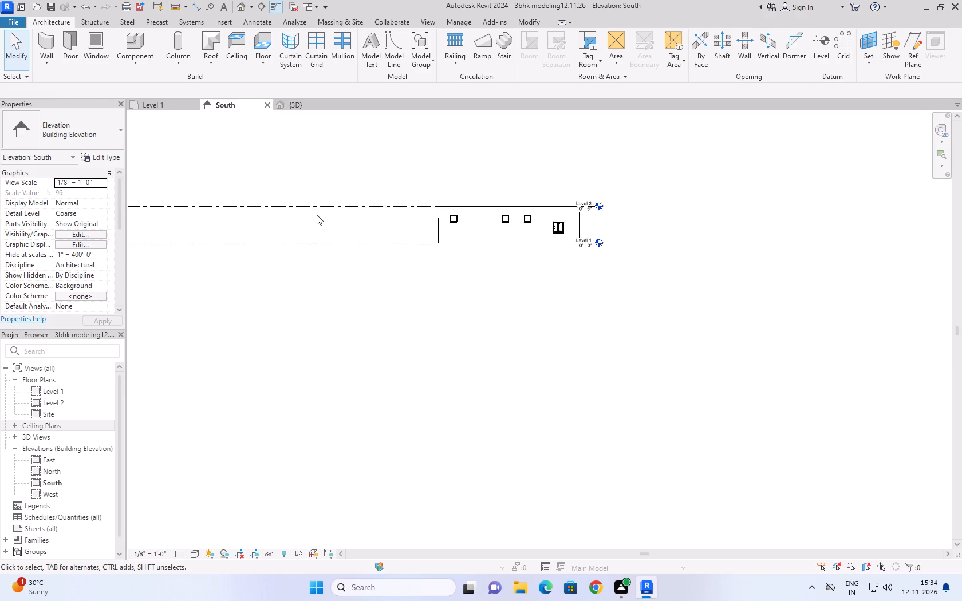
{"action": "scroll", "coordinate": [317, 215], "scroll_direction": "down", "scroll_amount": 4}
{"action": "scroll", "coordinate": [419, 175], "scroll_direction": "up", "scroll_amount": 7}
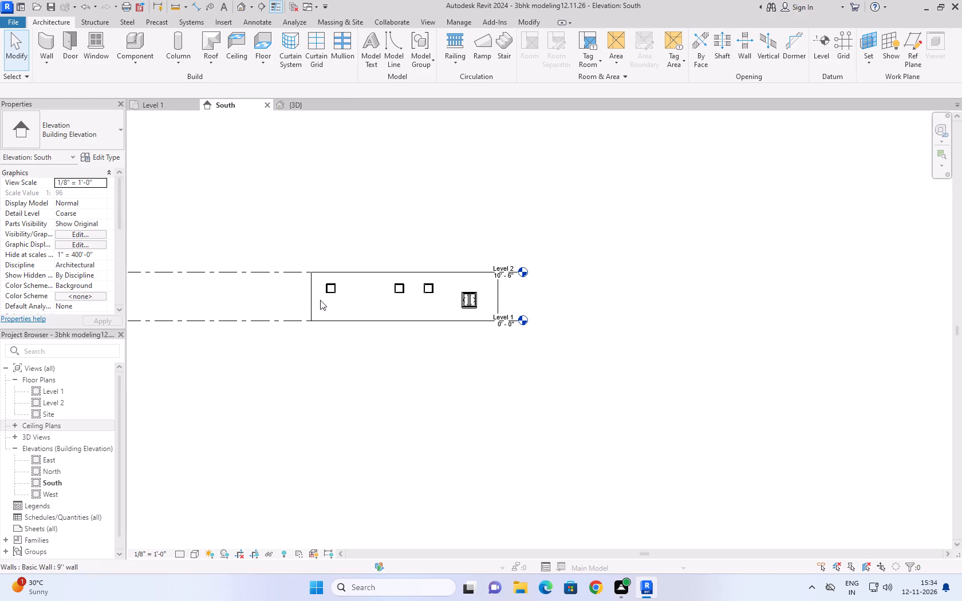
{"action": "left_click", "coordinate": [304, 107]}
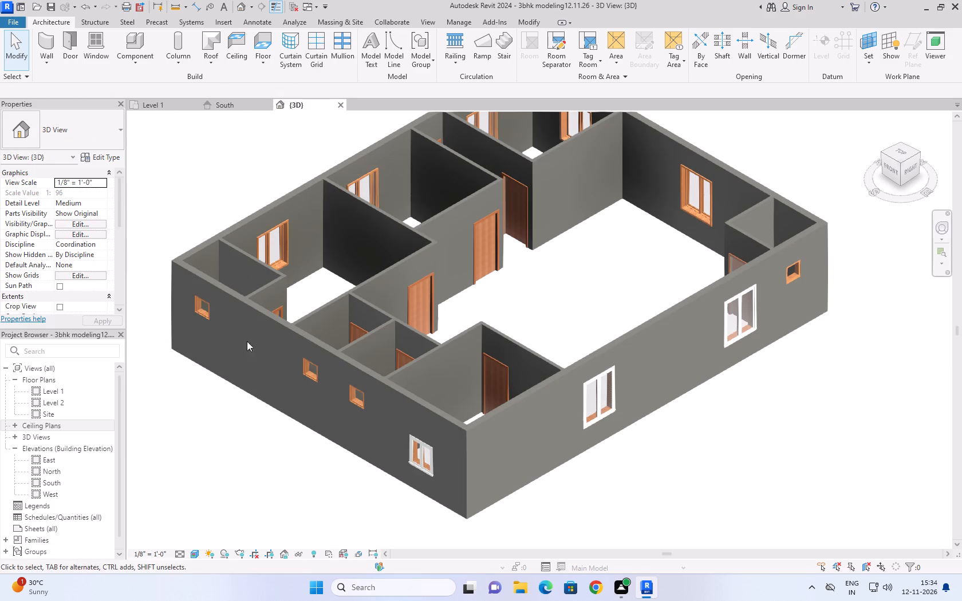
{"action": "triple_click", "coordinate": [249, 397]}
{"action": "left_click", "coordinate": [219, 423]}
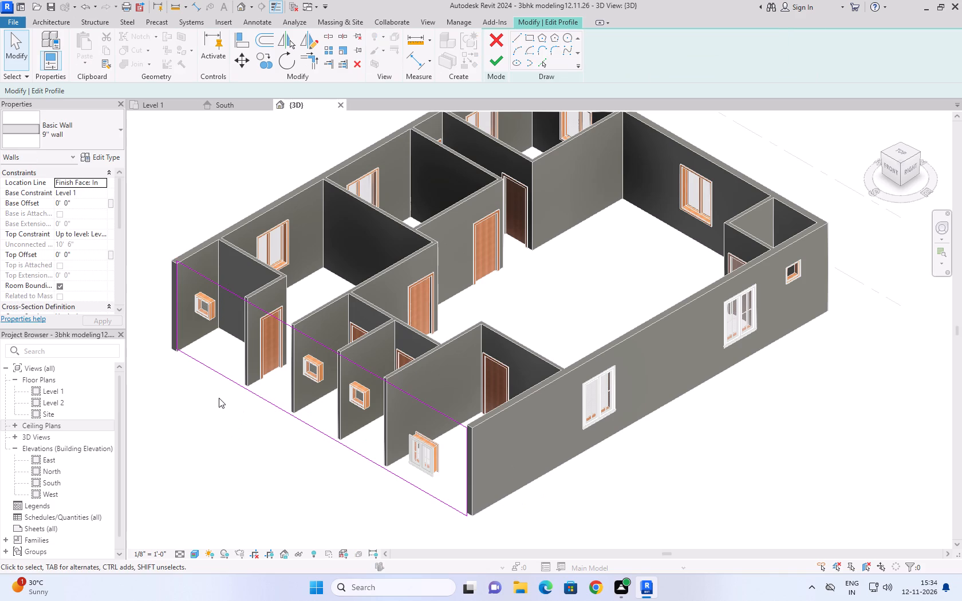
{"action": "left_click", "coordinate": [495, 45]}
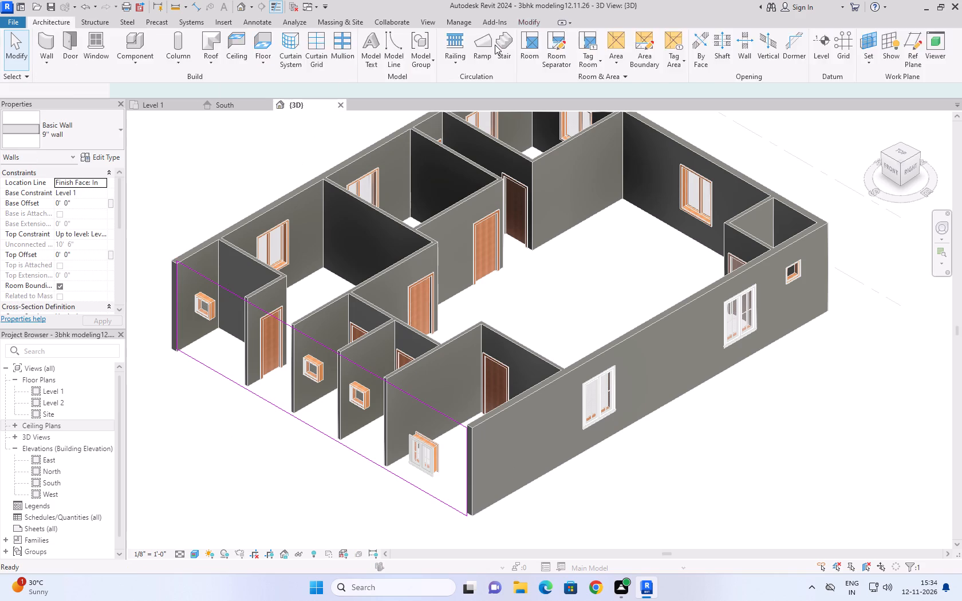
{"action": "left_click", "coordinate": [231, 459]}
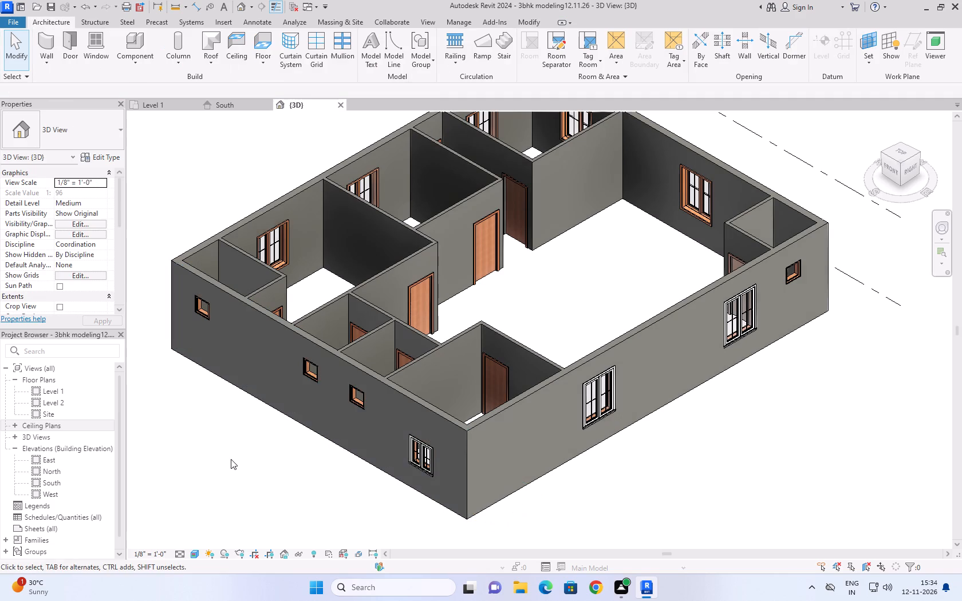
In the Level 1 plan, start an architectural floor and sketch its rectangular boundary along the outer corners of the exterior walls.
{"action": "left_click", "coordinate": [179, 105]}
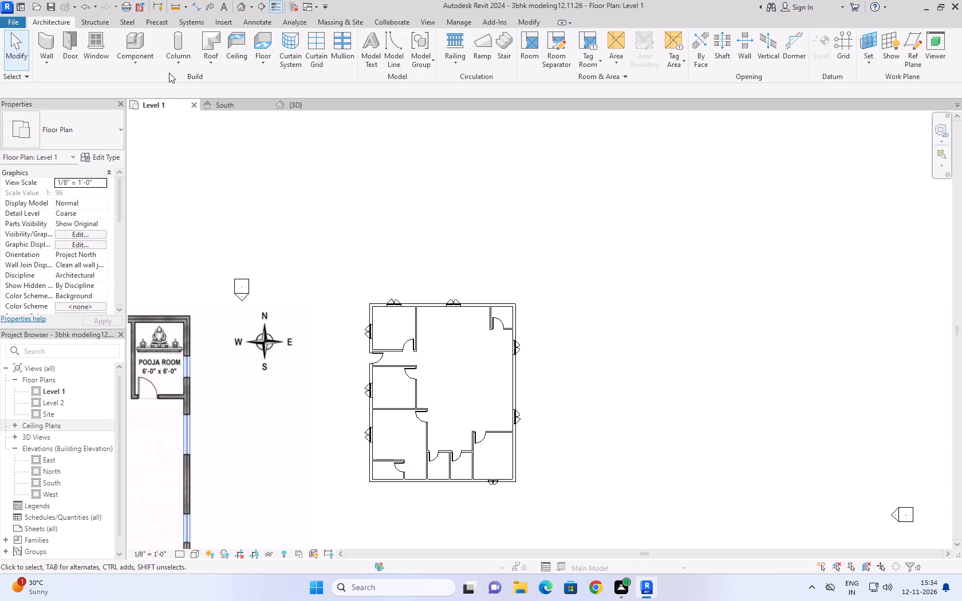
{"action": "left_click", "coordinate": [262, 65]}
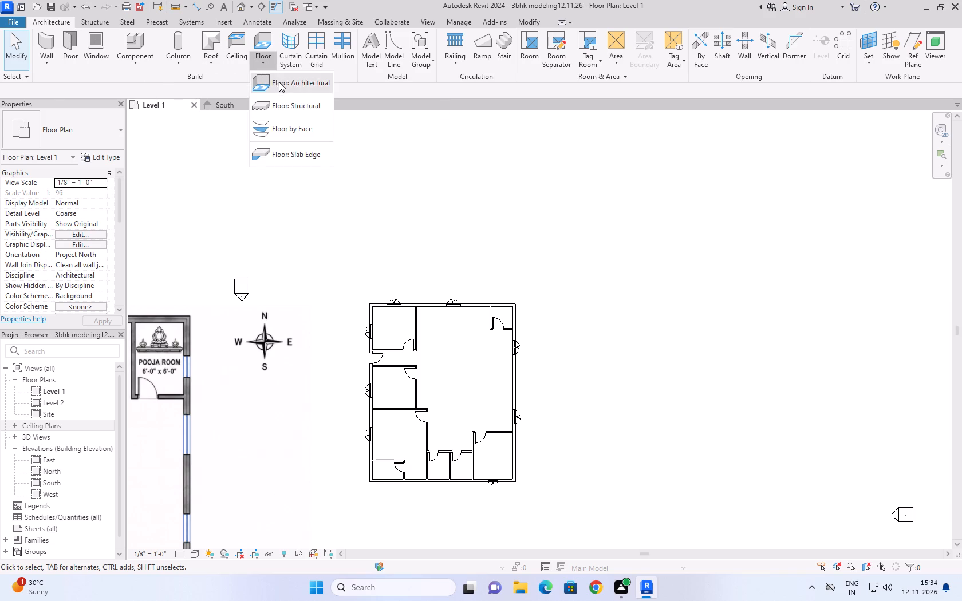
{"action": "left_click", "coordinate": [280, 85]}
{"action": "scroll", "coordinate": [461, 344], "scroll_direction": "down", "scroll_amount": 3}
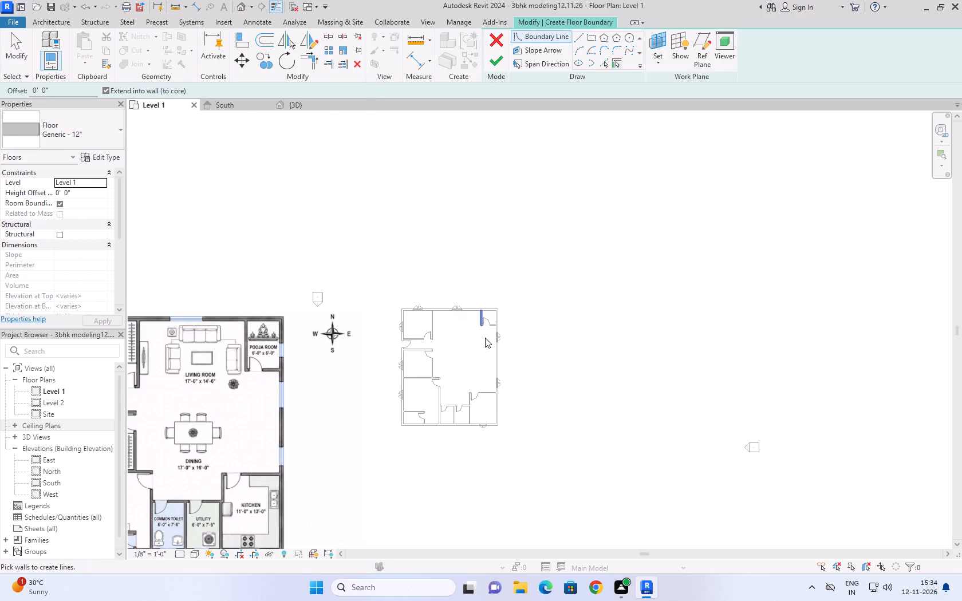
{"action": "scroll", "coordinate": [504, 509], "scroll_direction": "up", "scroll_amount": 4}
{"action": "middle_click_drag", "start_coordinate": [468, 419], "coordinate": [420, 513]}
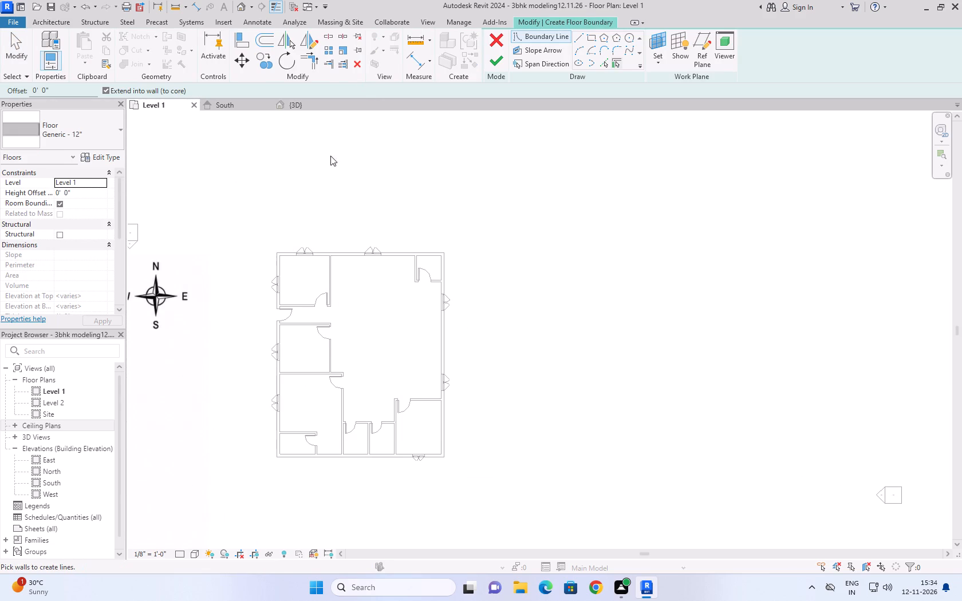
{"action": "left_click", "coordinate": [590, 34]}
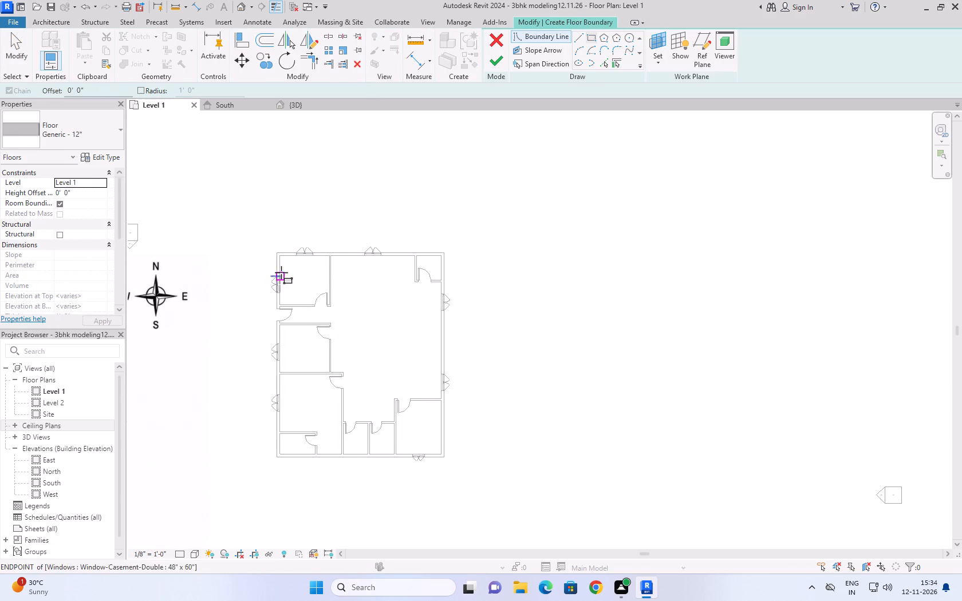
{"action": "scroll", "coordinate": [281, 267], "scroll_direction": "up", "scroll_amount": 9}
{"action": "left_click", "coordinate": [267, 216]}
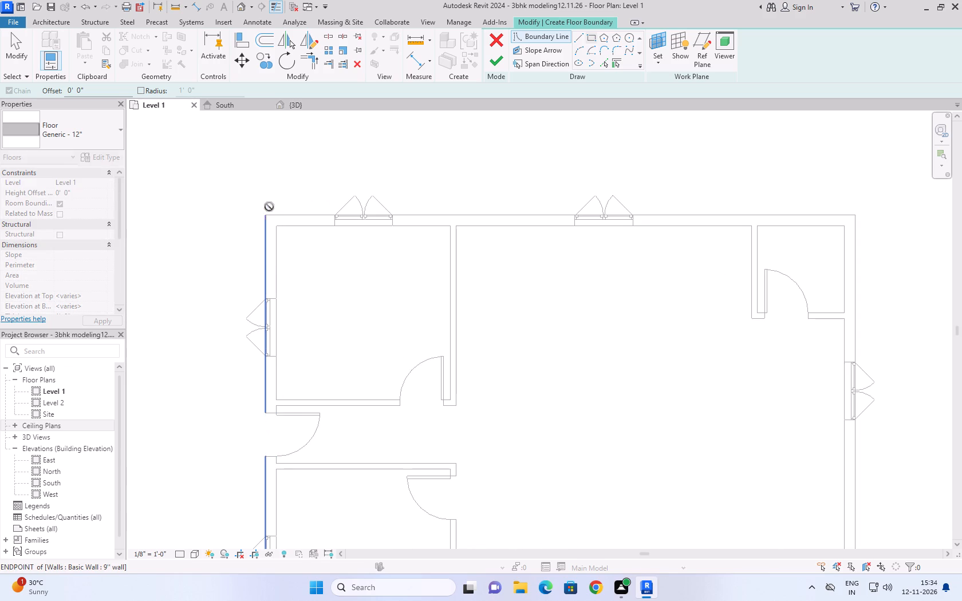
{"action": "scroll", "coordinate": [302, 182], "scroll_direction": "down", "scroll_amount": 11}
{"action": "scroll", "coordinate": [445, 402], "scroll_direction": "up", "scroll_amount": 8}
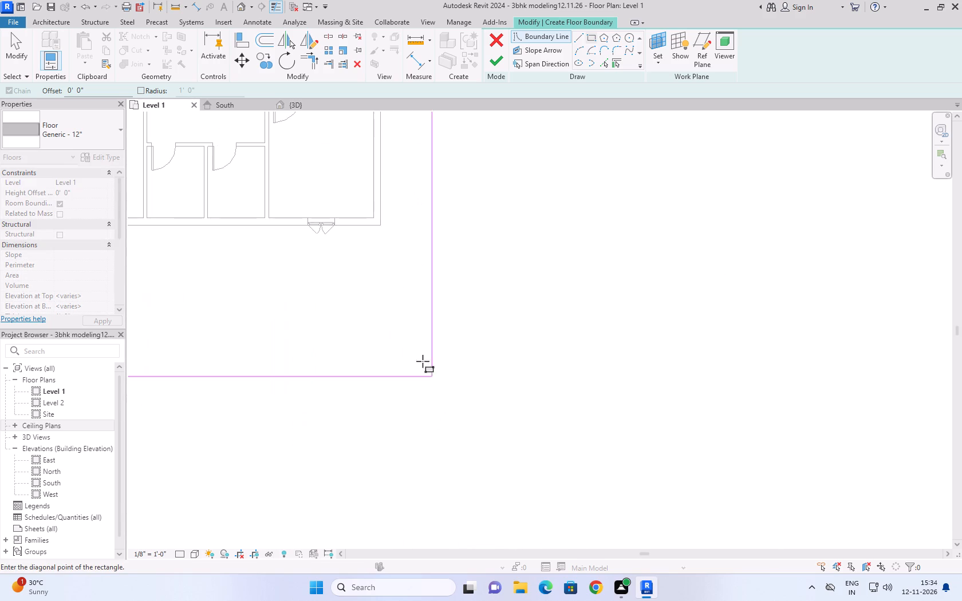
{"action": "middle_click_drag", "start_coordinate": [377, 354], "coordinate": [444, 499]}
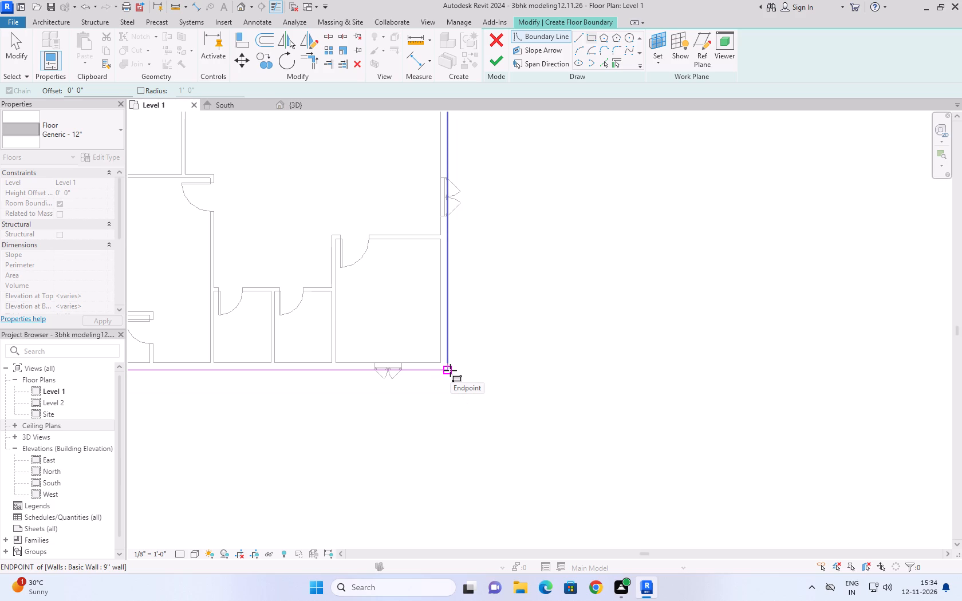
{"action": "scroll", "coordinate": [450, 370], "scroll_direction": "down", "scroll_amount": 6}
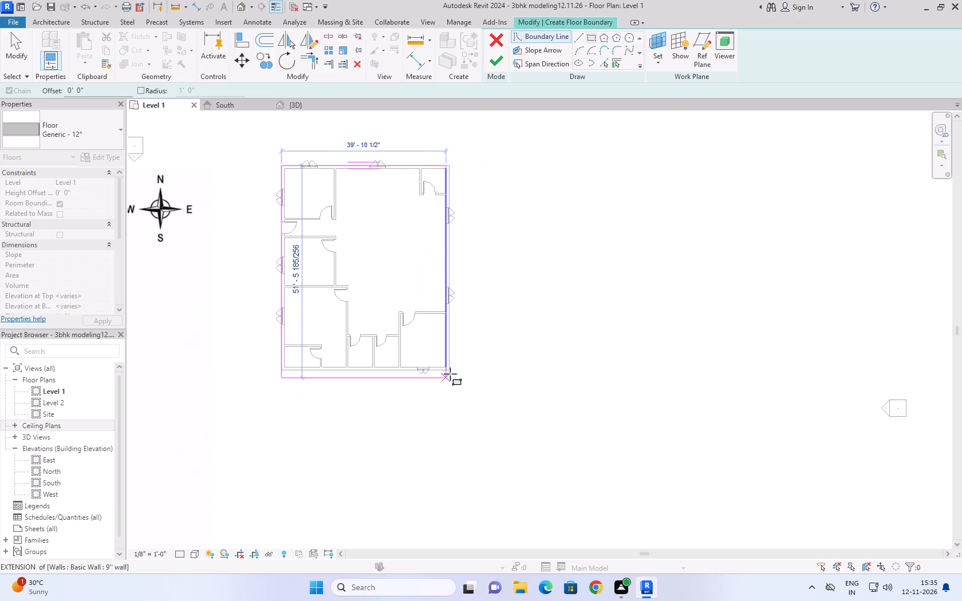
{"action": "left_click", "coordinate": [451, 371]}
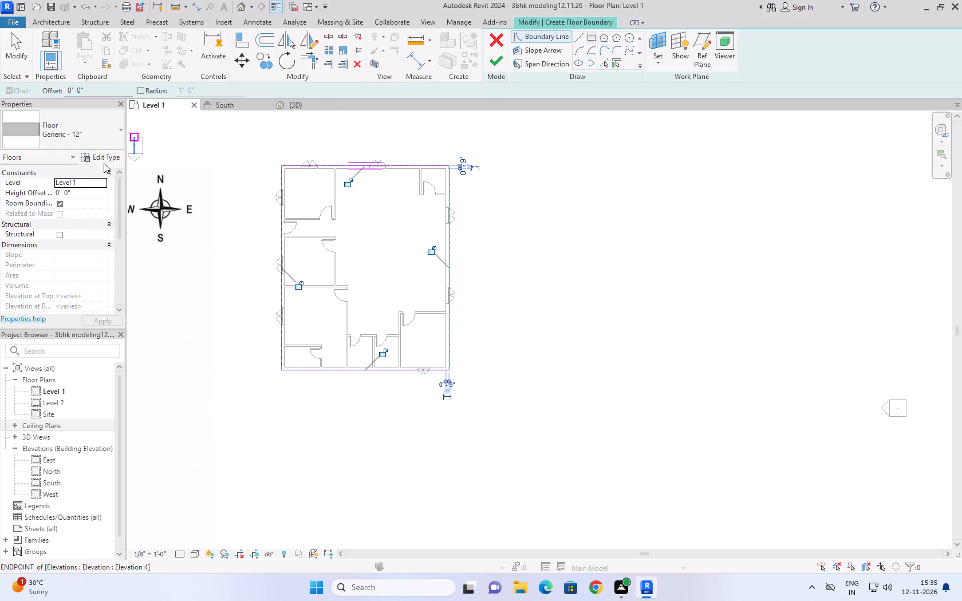
Duplicate the Generic - 12" floor type under the name 6" slab.
{"action": "left_click", "coordinate": [104, 129]}
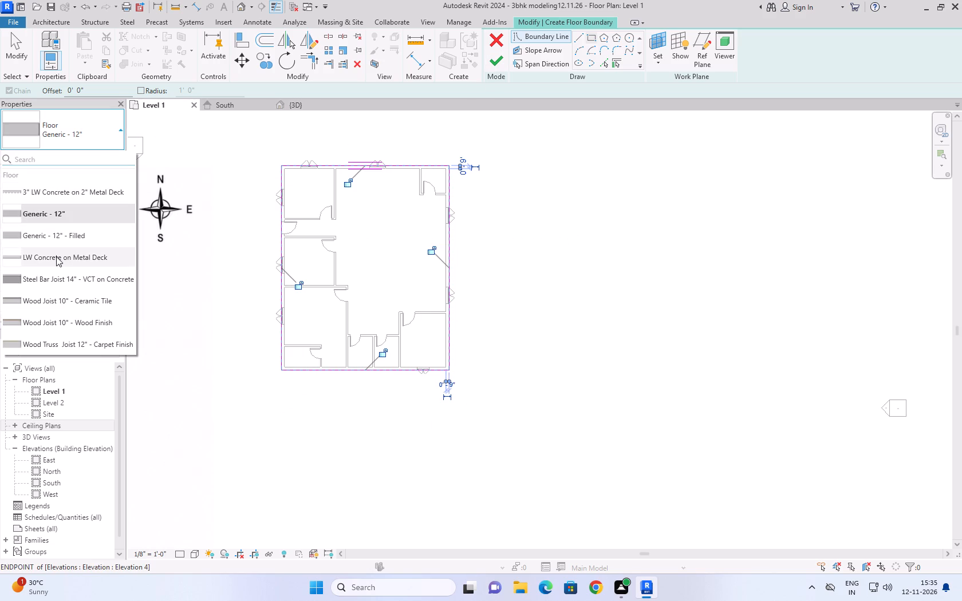
{"action": "scroll", "coordinate": [56, 256], "scroll_direction": "up", "scroll_amount": 3}
{"action": "scroll", "coordinate": [56, 265], "scroll_direction": "down", "scroll_amount": 17}
{"action": "left_click", "coordinate": [108, 123]}
{"action": "left_click", "coordinate": [114, 154]}
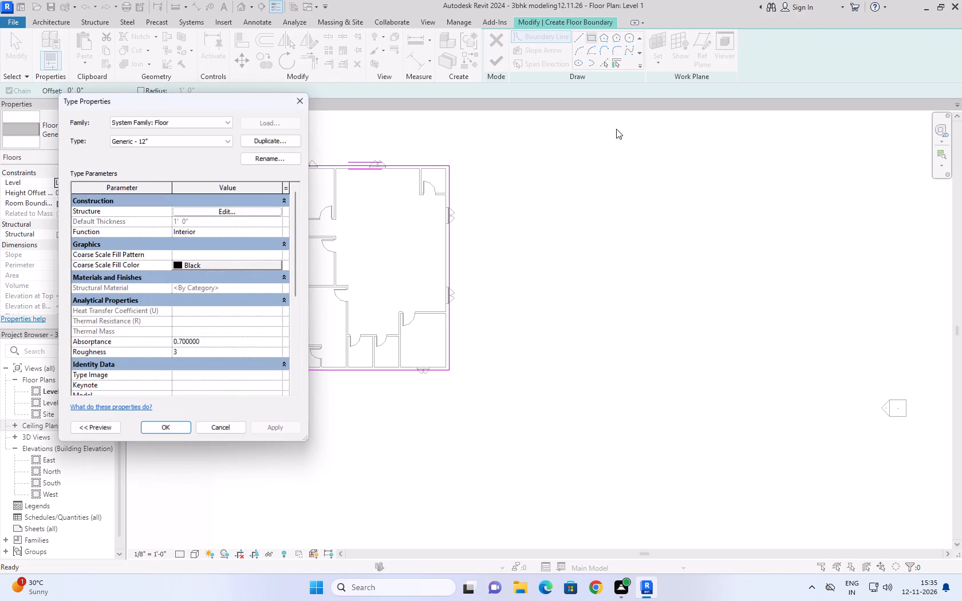
{"action": "left_click", "coordinate": [265, 141]}
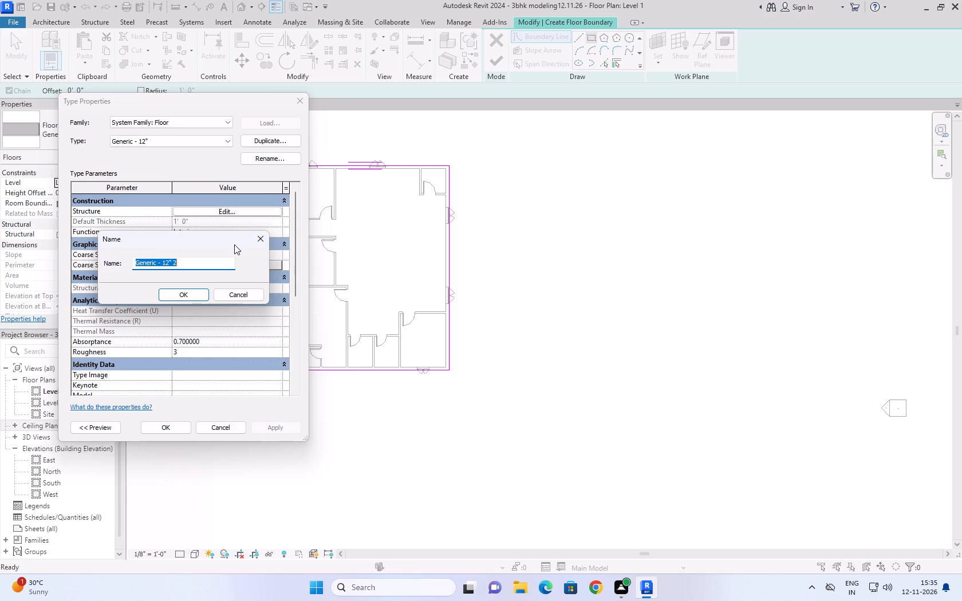
{"action": "type", "text": "6''"}
{"action": "key", "text": "space"}
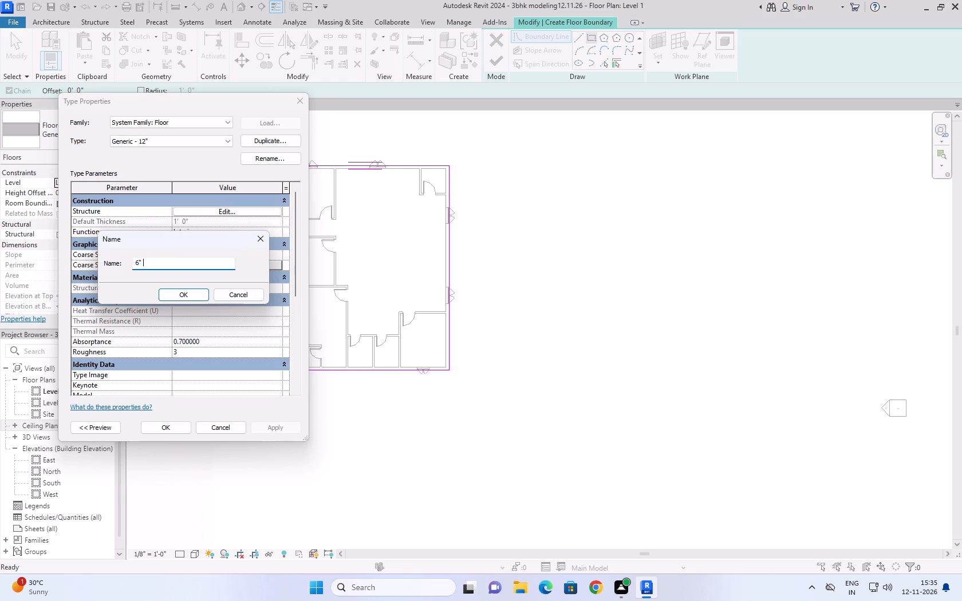
{"action": "type", "text": "slab"}
{"action": "key", "text": "Return"}
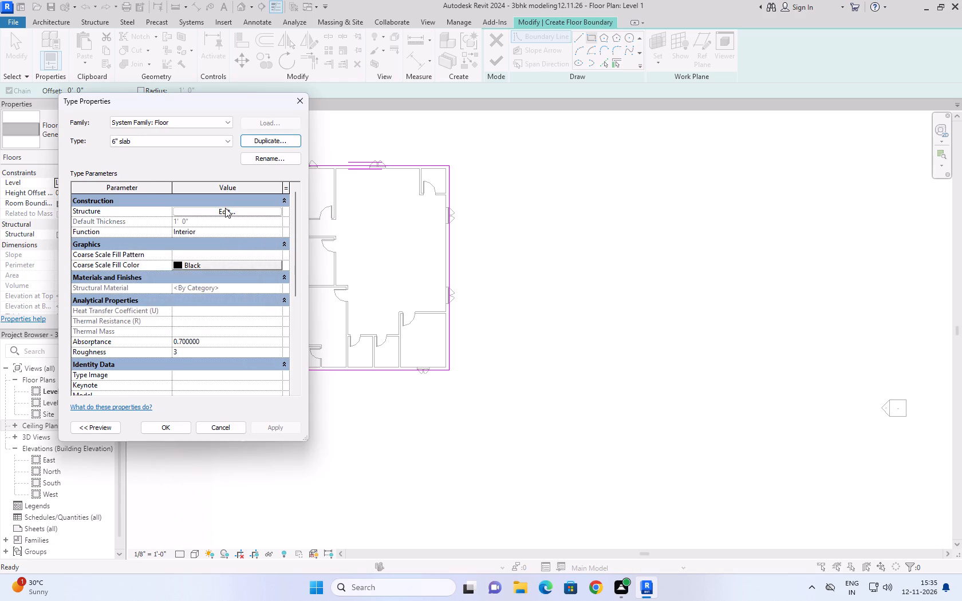
Set the structure layer thickness of the 6" slab floor type to 6" and apply the type to the floor.
{"action": "left_click", "coordinate": [225, 208]}
{"action": "left_click", "coordinate": [183, 235]}
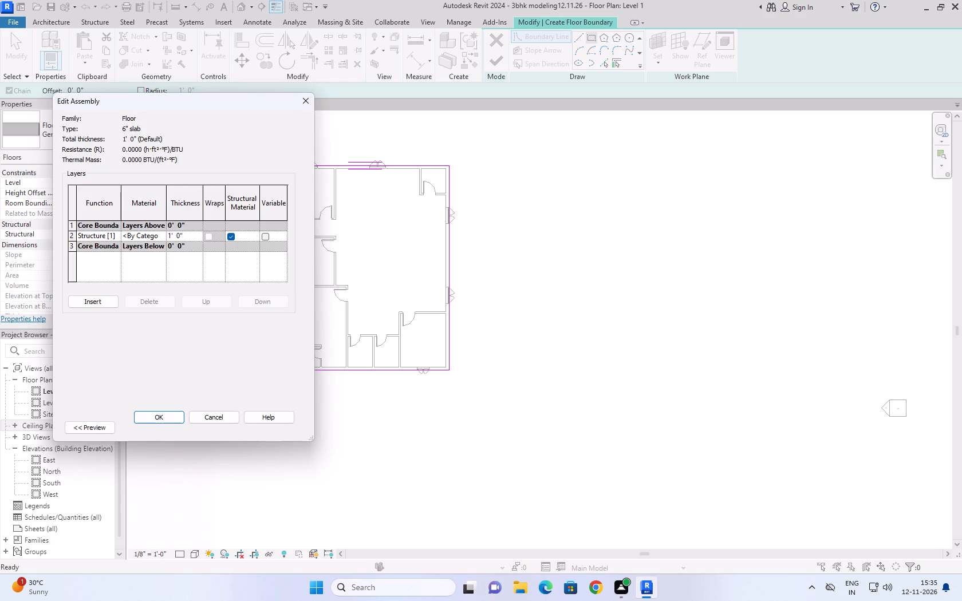
{"action": "key", "text": "BackSpace"}
{"action": "key", "text": "BackSpace"}
{"action": "key", "text": "BackSpace"}
{"action": "key", "text": "BackSpace"}
{"action": "key", "text": "BackSpace"}
{"action": "key", "text": "BackSpace"}
{"action": "key", "text": "BackSpace"}
{"action": "key", "text": "BackSpace"}
{"action": "key", "text": "BackSpace"}
{"action": "key", "text": "BackSpace"}
{"action": "key", "text": "BackSpace"}
{"action": "key", "text": "BackSpace"}
{"action": "key", "text": "BackSpace"}
{"action": "key", "text": "BackSpace"}
{"action": "key", "text": "BackSpace"}
{"action": "key", "text": "BackSpace"}
{"action": "key", "text": "BackSpace"}
{"action": "key", "text": "BackSpace"}
{"action": "key", "text": "BackSpace"}
{"action": "key", "text": "BackSpace"}
{"action": "type", "text": "6''"}
{"action": "left_click", "coordinate": [153, 414]}
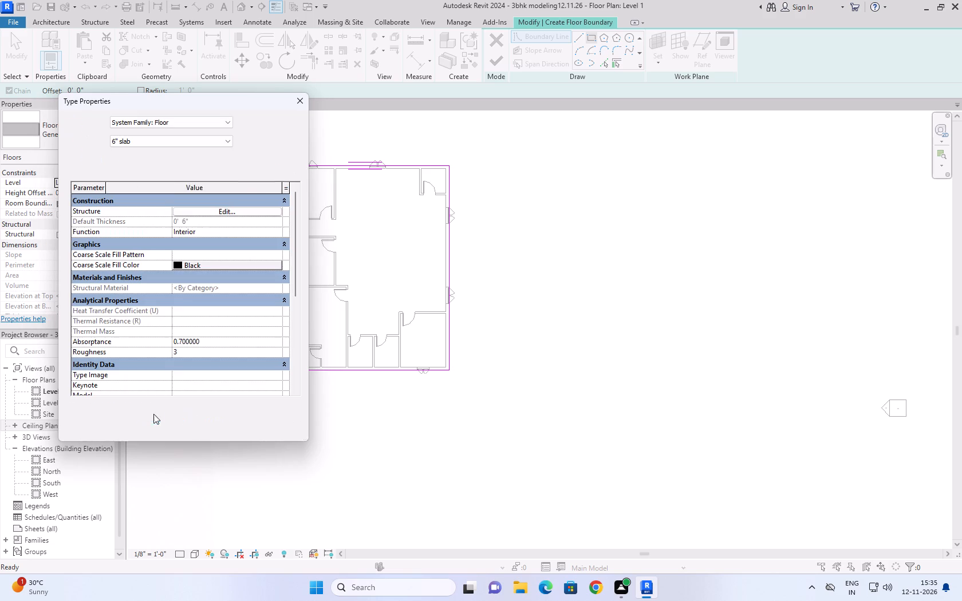
{"action": "left_click", "coordinate": [289, 428]}
{"action": "left_click", "coordinate": [173, 427]}
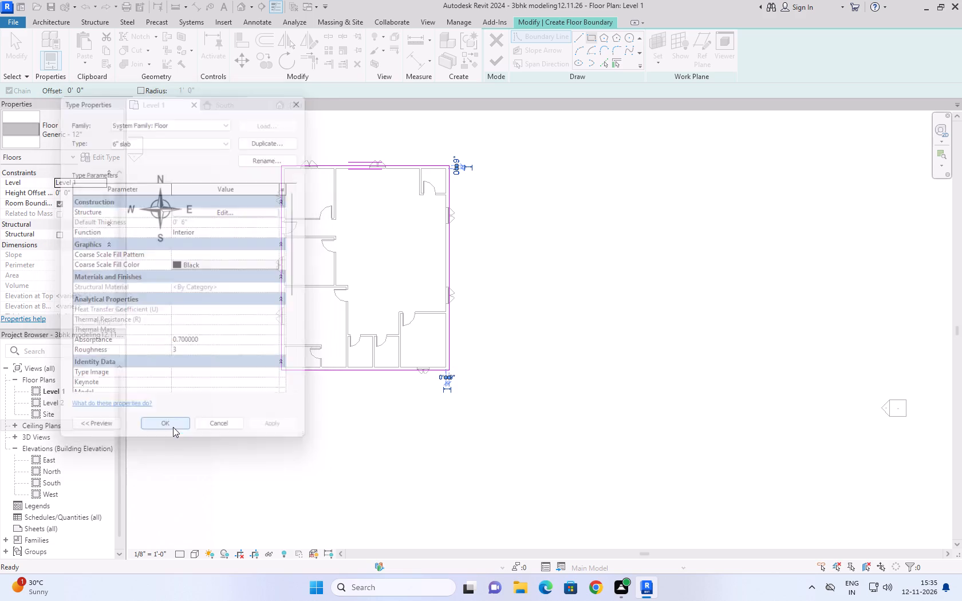
Finish the floor boundary sketch with the 6" slab type and check the slab in the 3D view.
{"action": "left_click", "coordinate": [107, 131]}
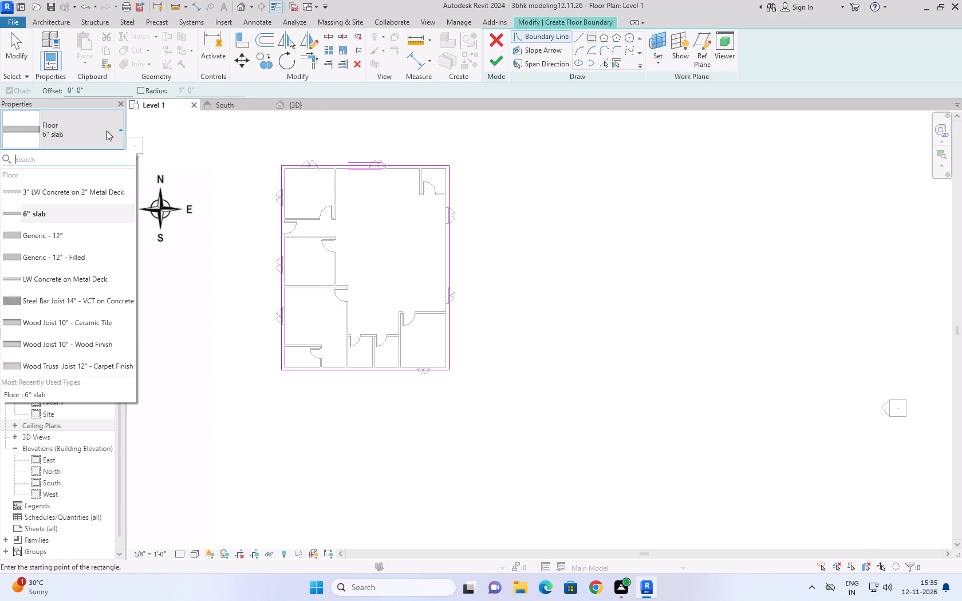
{"action": "left_click", "coordinate": [107, 131]}
{"action": "left_click", "coordinate": [495, 61]}
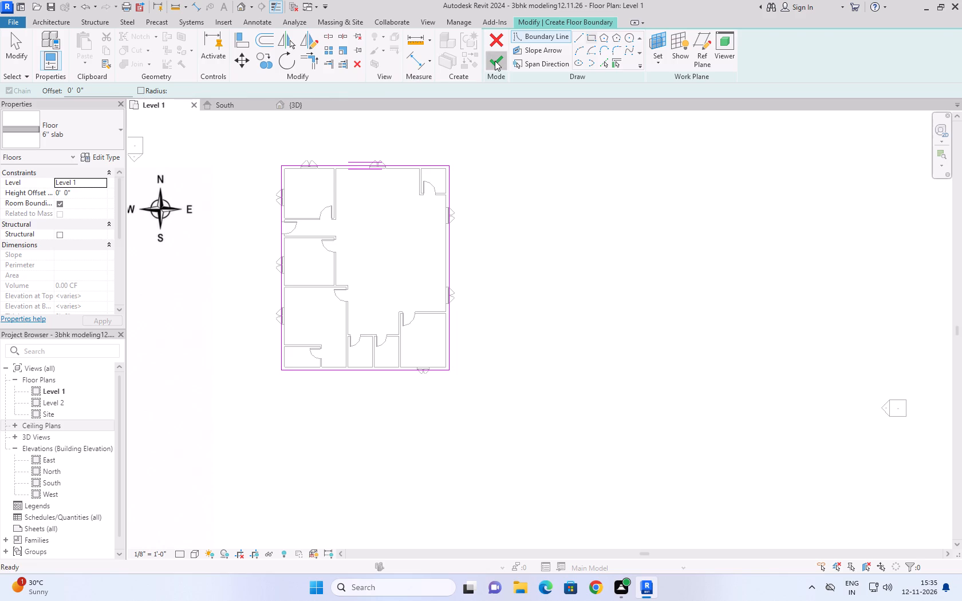
{"action": "left_click", "coordinate": [301, 91]}
{"action": "left_click", "coordinate": [303, 104]}
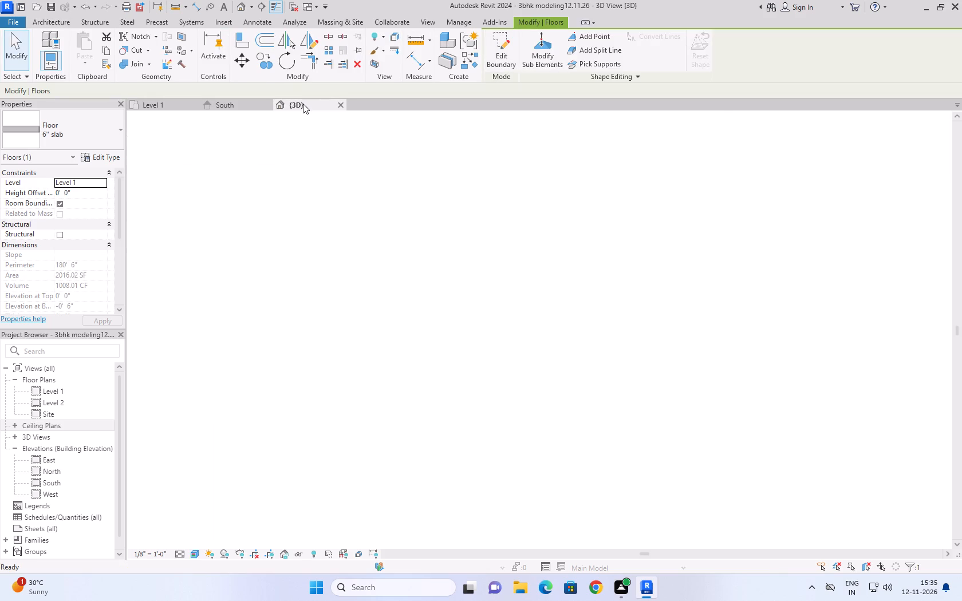
{"action": "left_click", "coordinate": [711, 489]}
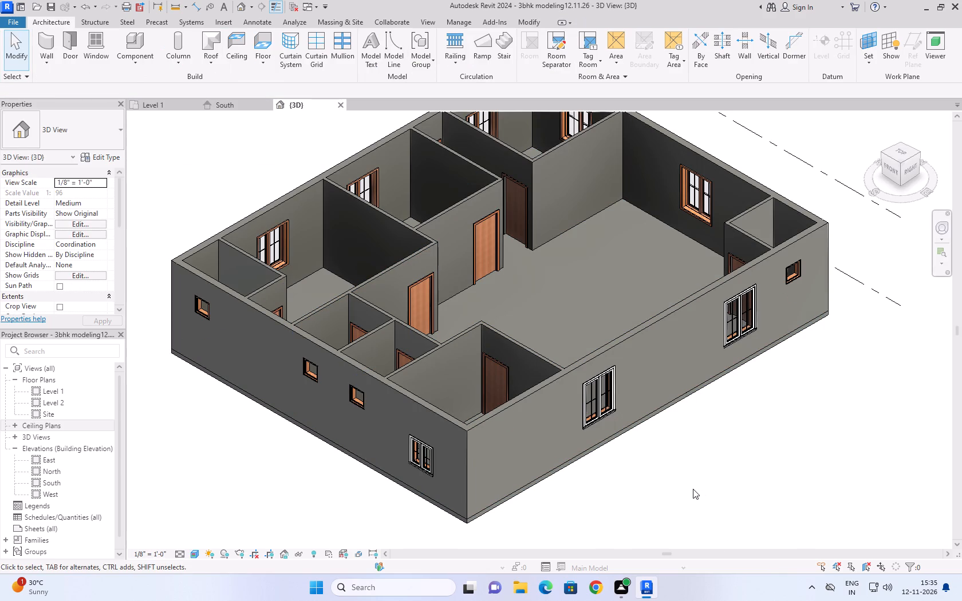
Load the Wardrobe furniture family from the Storage folder for component placement in the Level 1 plan.
{"action": "left_click", "coordinate": [161, 110]}
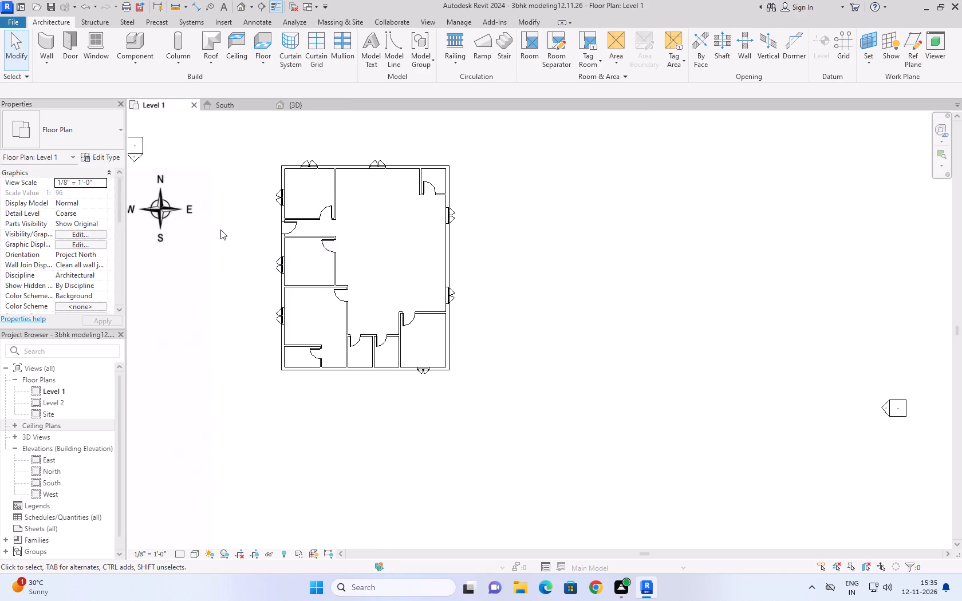
{"action": "middle_click_drag", "start_coordinate": [228, 233], "coordinate": [267, 286]}
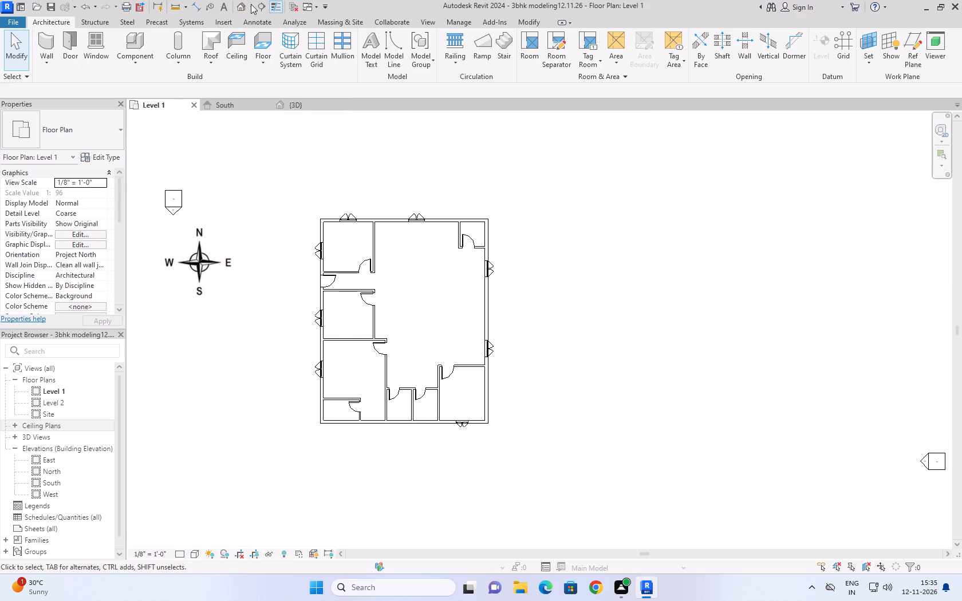
{"action": "left_click", "coordinate": [145, 65]}
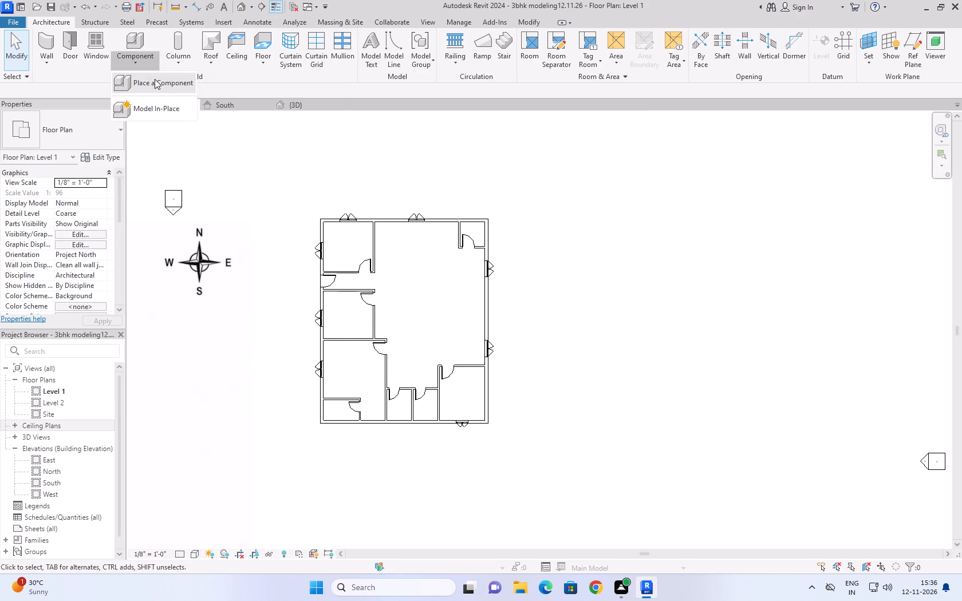
{"action": "left_click", "coordinate": [155, 81]}
{"action": "left_click", "coordinate": [495, 48]}
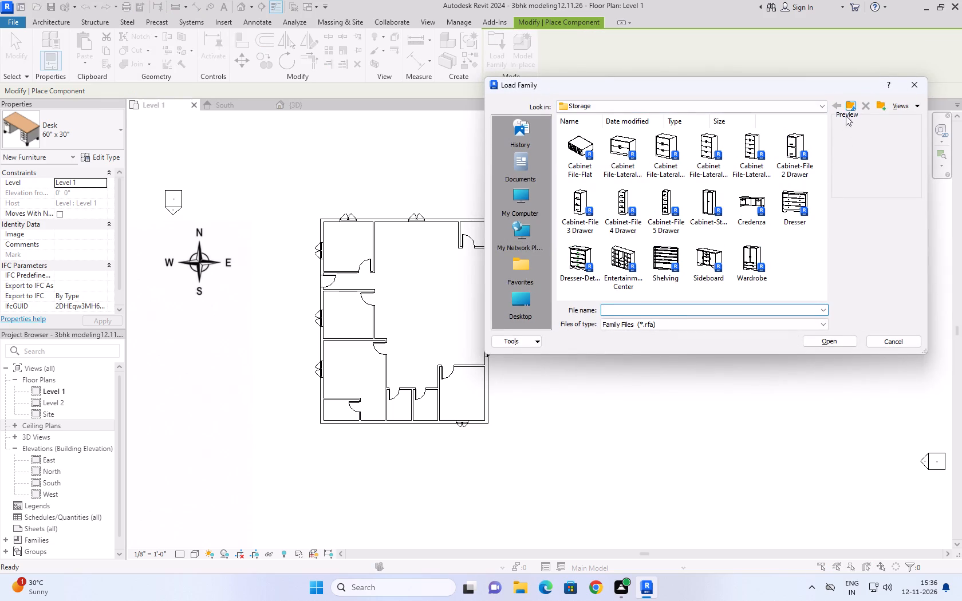
{"action": "left_click", "coordinate": [752, 262]}
{"action": "left_click", "coordinate": [827, 345]}
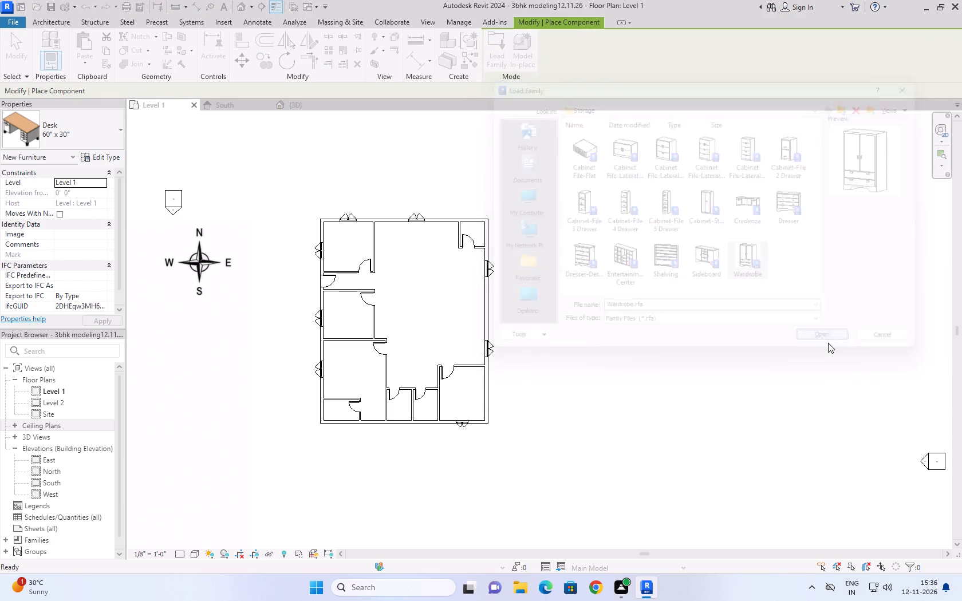
Place a 48" x 72" x 24" wardrobe in the northwest corner of the southwest master bedroom and of the middle bedroom.
{"action": "scroll", "coordinate": [333, 386], "scroll_direction": "up", "scroll_amount": 7}
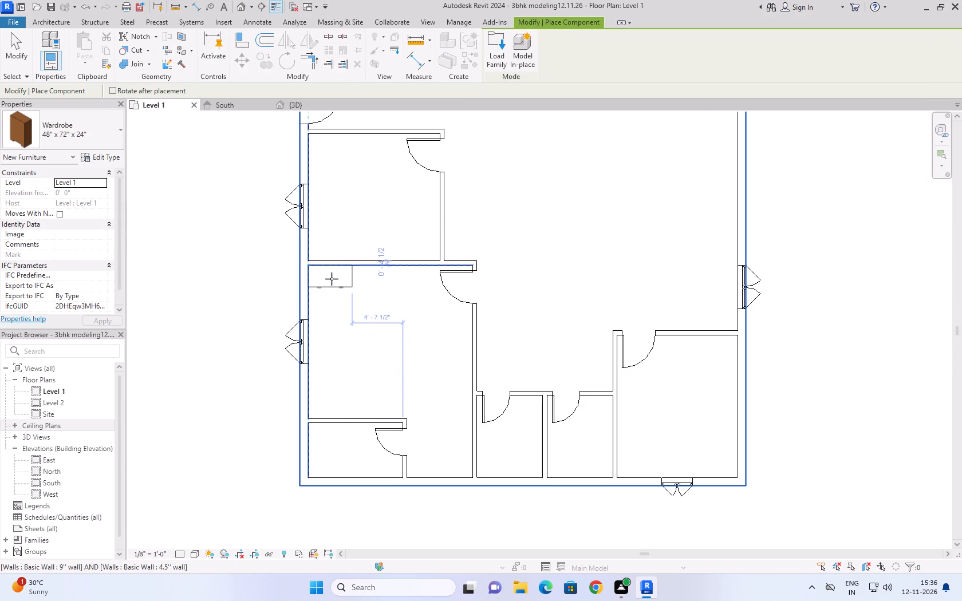
{"action": "left_click", "coordinate": [332, 279]}
{"action": "scroll", "coordinate": [412, 374], "scroll_direction": "down", "scroll_amount": 3}
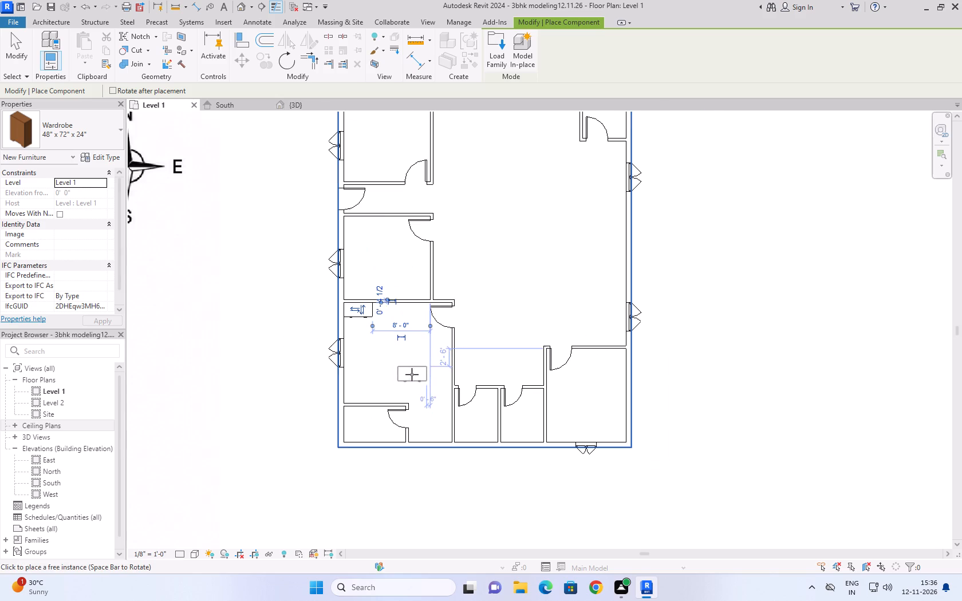
{"action": "middle_click_drag", "start_coordinate": [358, 228], "coordinate": [400, 331]}
{"action": "scroll", "coordinate": [400, 338], "scroll_direction": "up", "scroll_amount": 2}
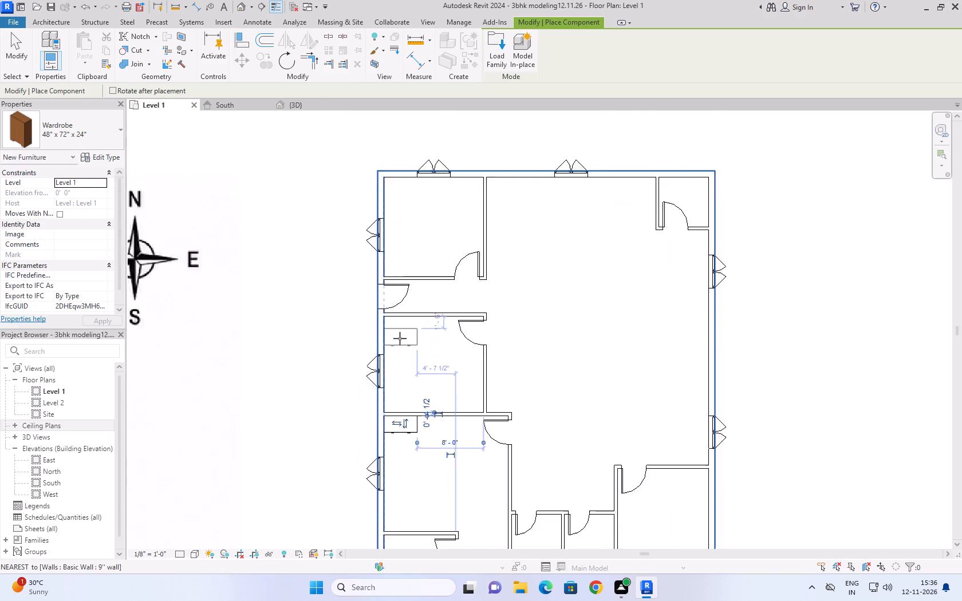
{"action": "scroll", "coordinate": [400, 338], "scroll_direction": "up", "scroll_amount": 1}
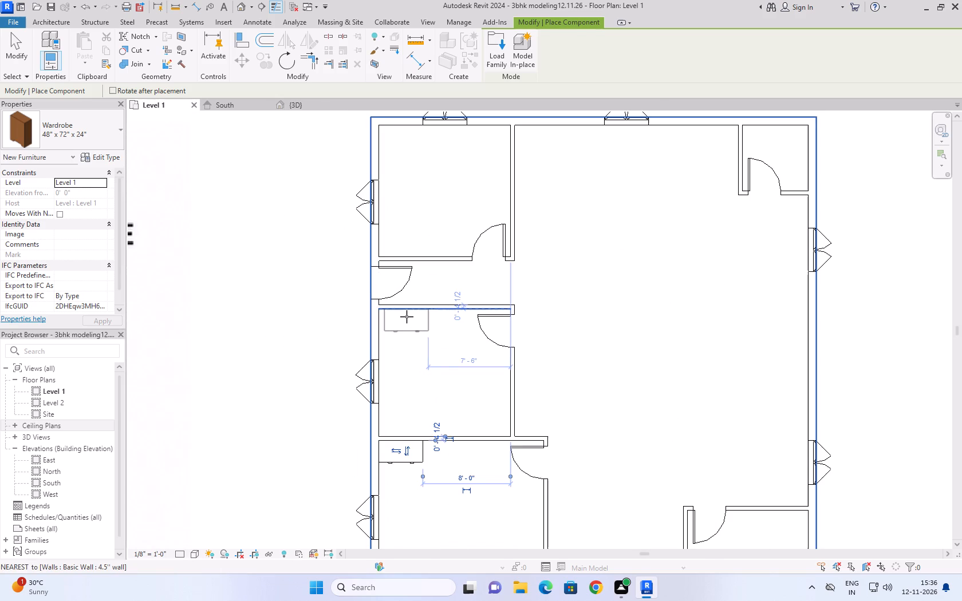
{"action": "scroll", "coordinate": [403, 320], "scroll_direction": "up", "scroll_amount": 5}
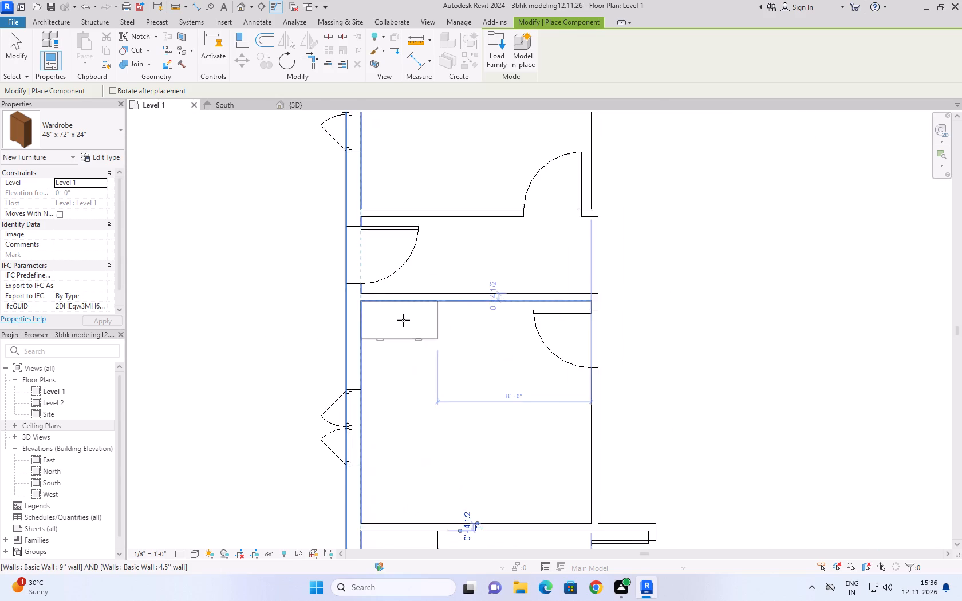
{"action": "scroll", "coordinate": [403, 320], "scroll_direction": "up", "scroll_amount": 3}
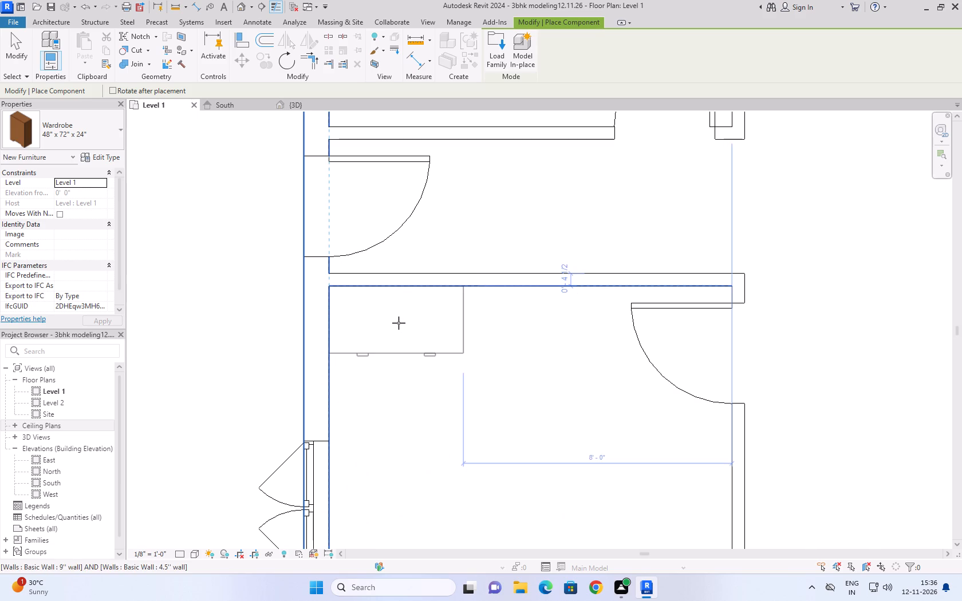
{"action": "left_click", "coordinate": [399, 323]}
Place a third 48" x 72" x 24" wardrobe in the northwest corner of the northern bedroom and end the placement.
{"action": "scroll", "coordinate": [412, 382], "scroll_direction": "down", "scroll_amount": 11}
{"action": "scroll", "coordinate": [421, 256], "scroll_direction": "up", "scroll_amount": 3}
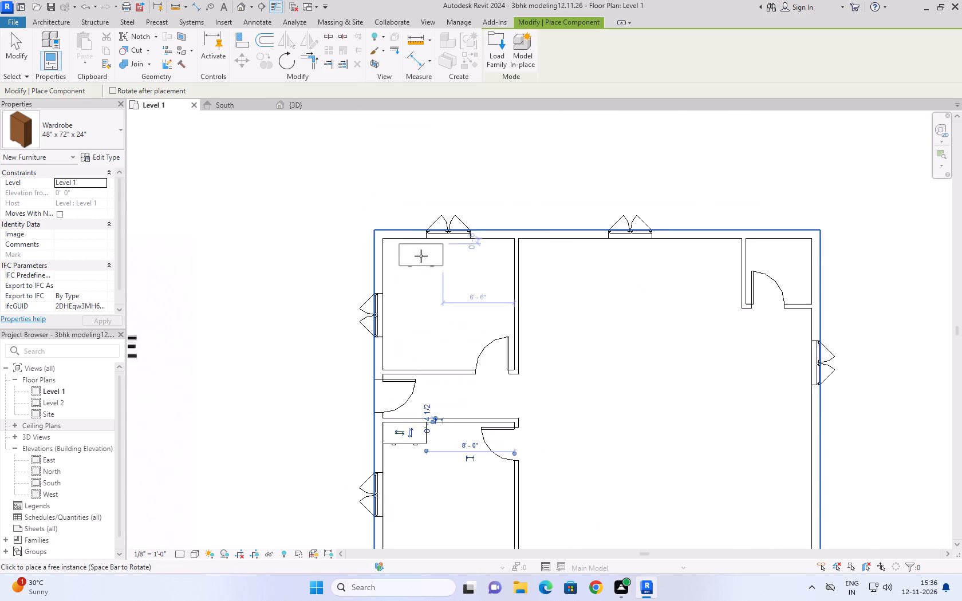
{"action": "scroll", "coordinate": [421, 256], "scroll_direction": "up", "scroll_amount": 6}
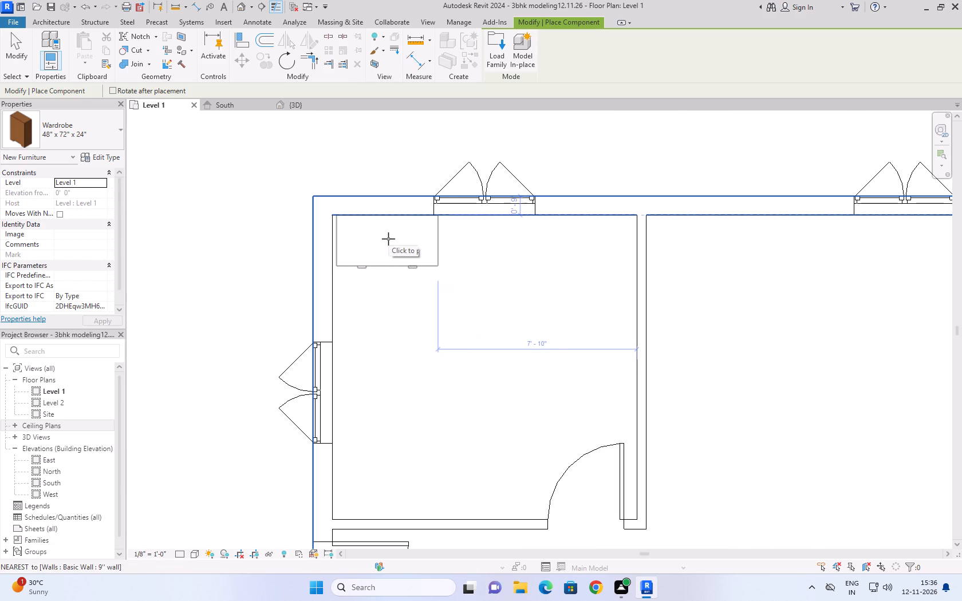
{"action": "left_click", "coordinate": [385, 239]}
{"action": "scroll", "coordinate": [420, 317], "scroll_direction": "down", "scroll_amount": 13}
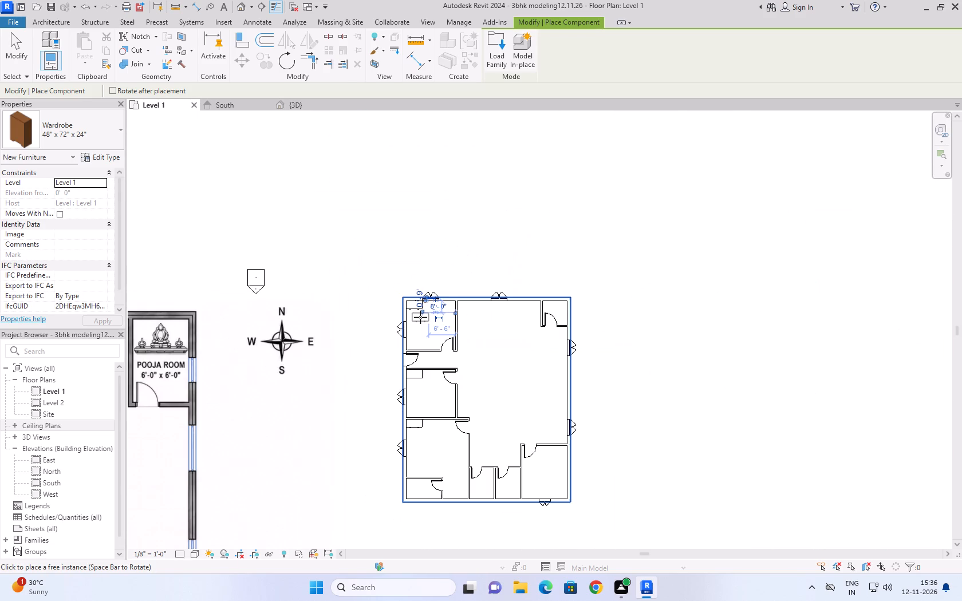
{"action": "scroll", "coordinate": [441, 307], "scroll_direction": "down", "scroll_amount": 8}
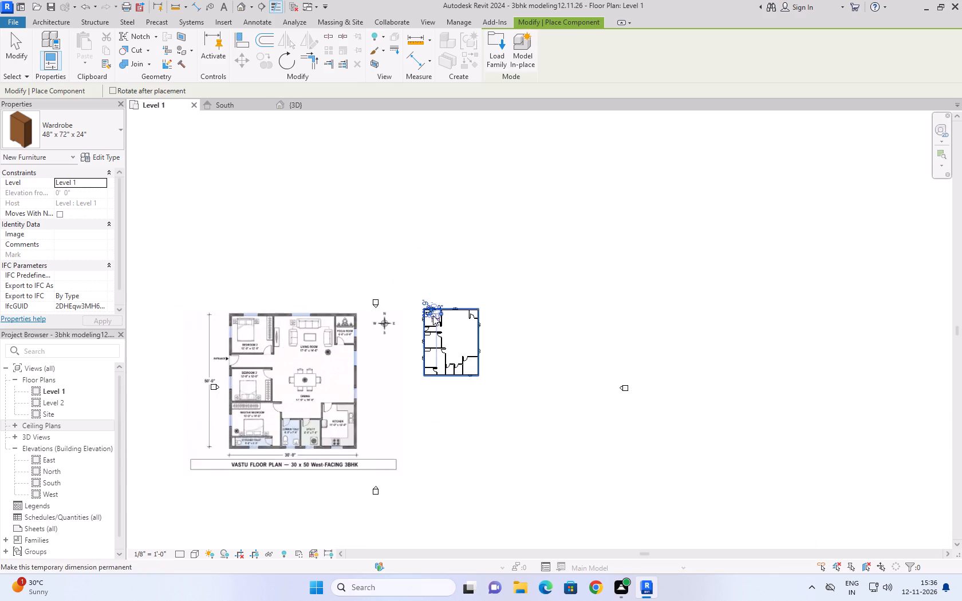
{"action": "scroll", "coordinate": [433, 315], "scroll_direction": "up", "scroll_amount": 3}
{"action": "scroll", "coordinate": [419, 362], "scroll_direction": "down", "scroll_amount": 1}
{"action": "scroll", "coordinate": [427, 389], "scroll_direction": "up", "scroll_amount": 9}
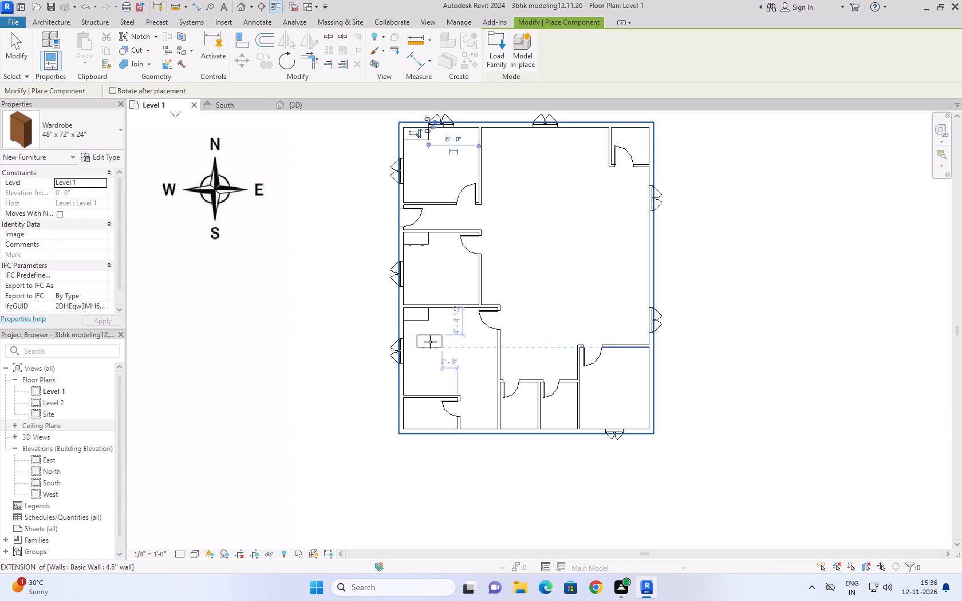
{"action": "middle_click_drag", "start_coordinate": [450, 324], "coordinate": [464, 440]}
{"action": "scroll", "coordinate": [526, 373], "scroll_direction": "down", "scroll_amount": 3}
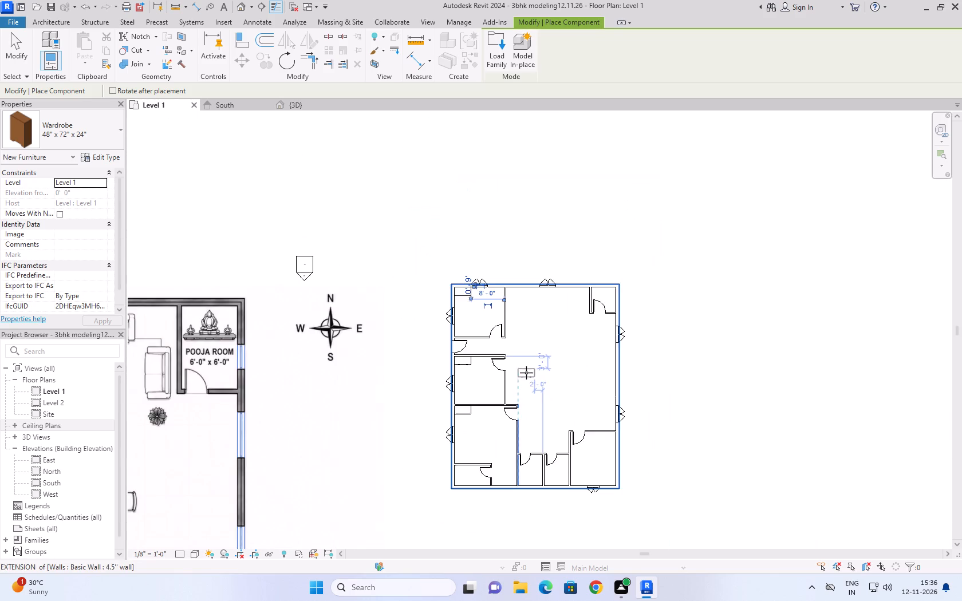
{"action": "scroll", "coordinate": [523, 381], "scroll_direction": "up", "scroll_amount": 4}
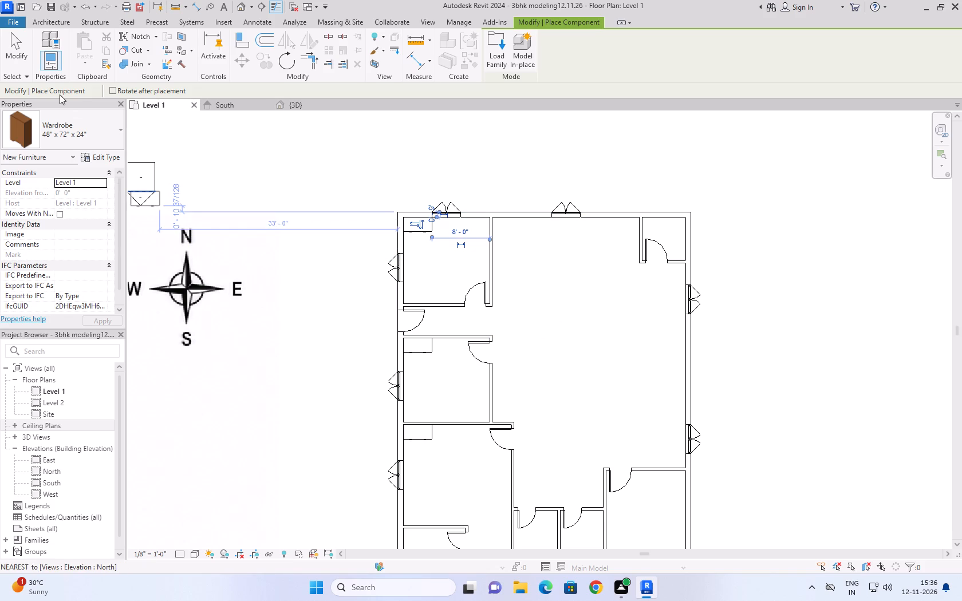
{"action": "left_click", "coordinate": [18, 52]}
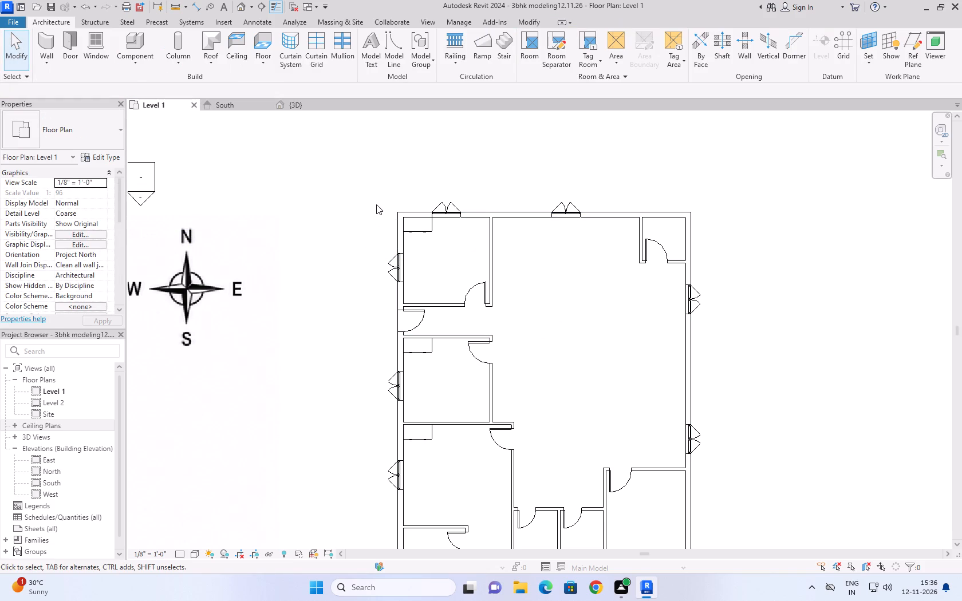
Load the Bed-Box furniture family from the Beds folder for component placement.
{"action": "left_click", "coordinate": [125, 68]}
{"action": "left_click", "coordinate": [151, 85]}
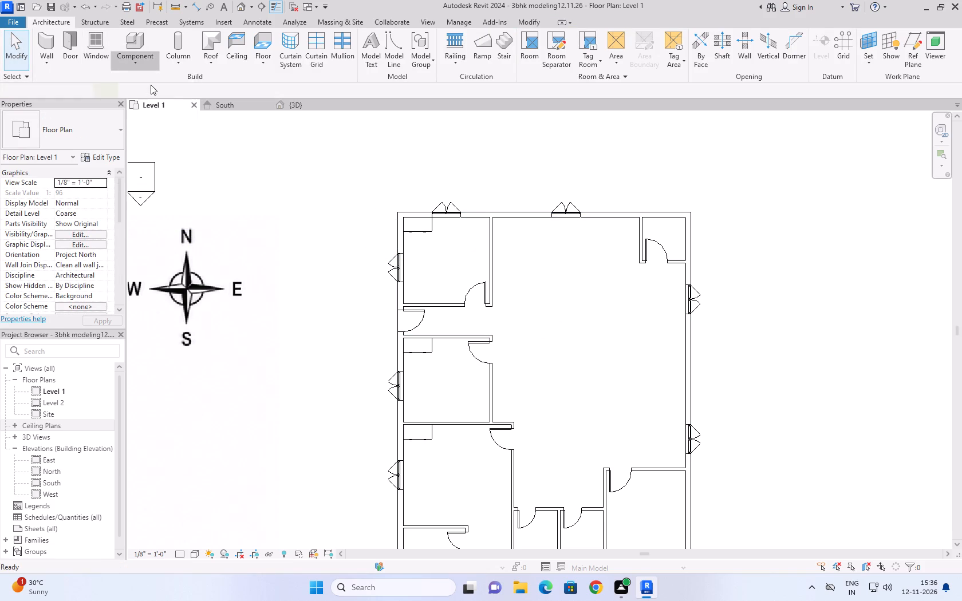
{"action": "left_click", "coordinate": [496, 44]}
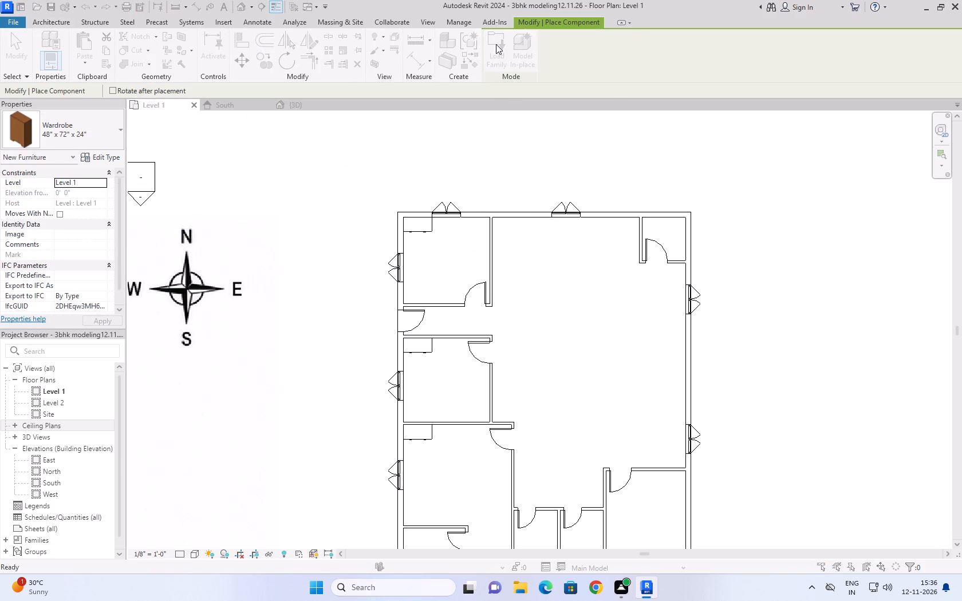
{"action": "scroll", "coordinate": [665, 259], "scroll_direction": "up", "scroll_amount": 1}
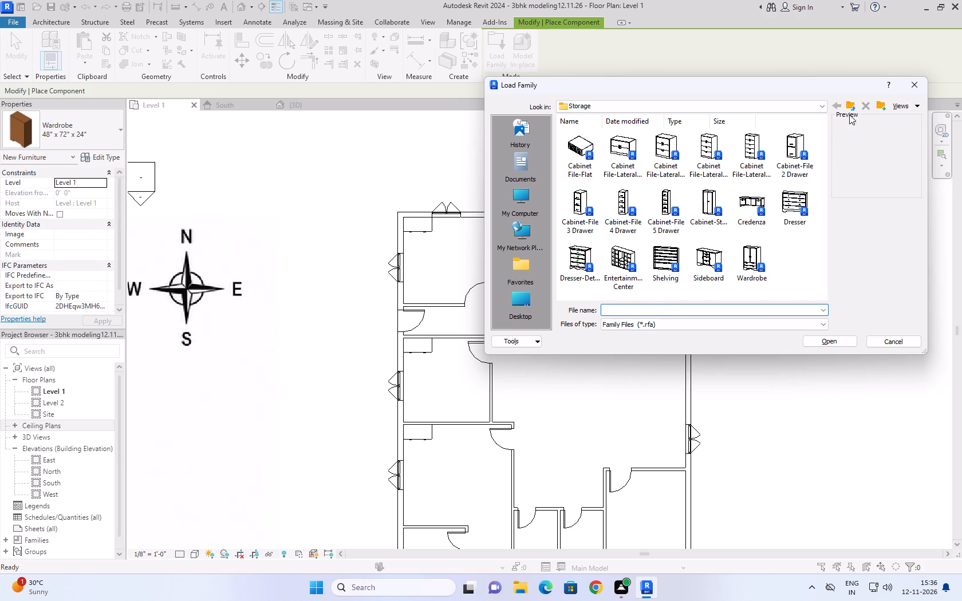
{"action": "left_click", "coordinate": [850, 100]}
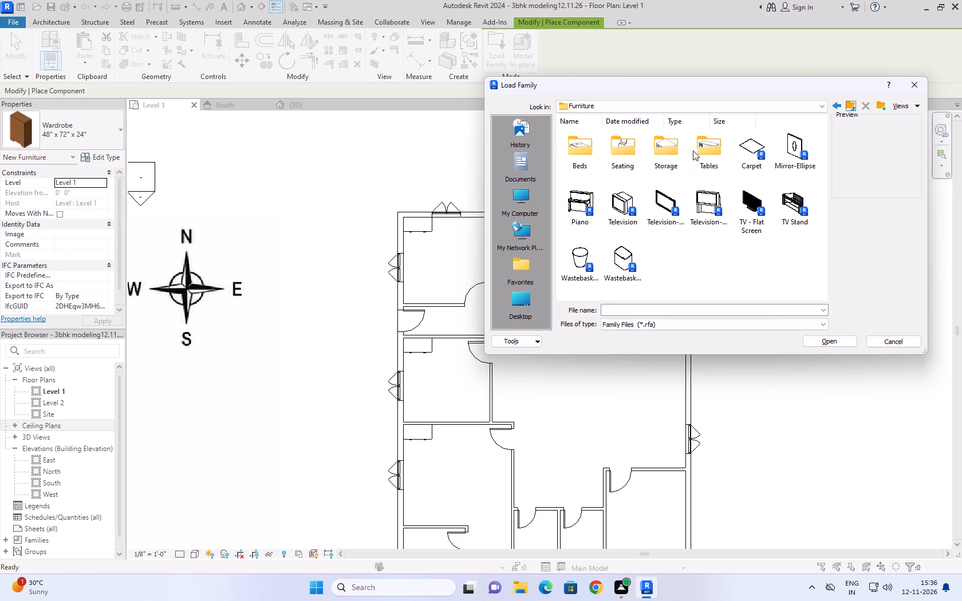
{"action": "double_click", "coordinate": [574, 160]}
{"action": "left_click", "coordinate": [574, 160]}
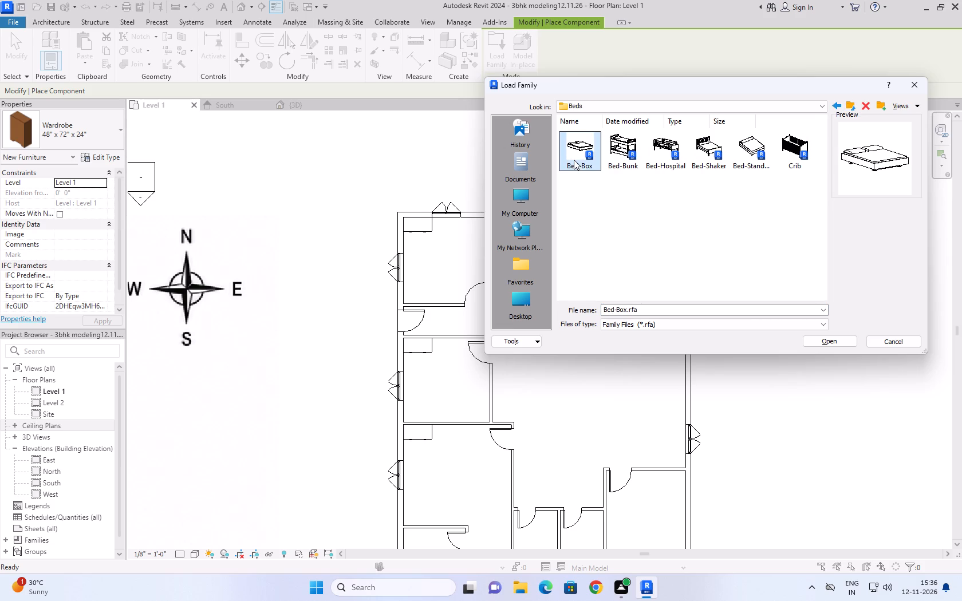
{"action": "left_click_drag", "start_coordinate": [827, 347], "coordinate": [829, 341]}
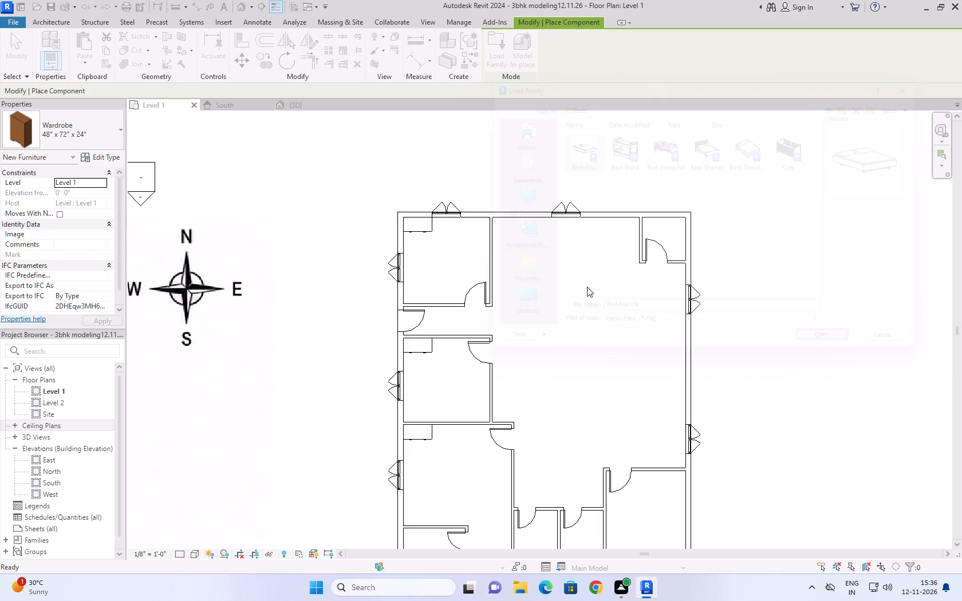
Place a Double 53" x 74" Bed-Box in the northern bedroom, rotated so its pillows face the south wall.
{"action": "scroll", "coordinate": [587, 287], "scroll_direction": "down", "scroll_amount": 5}
{"action": "scroll", "coordinate": [520, 367], "scroll_direction": "up", "scroll_amount": 9}
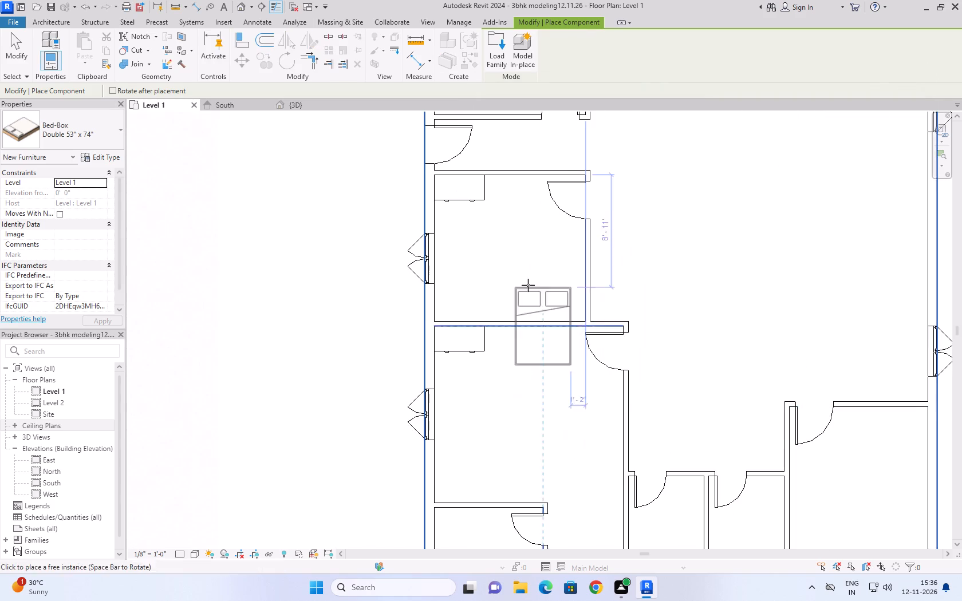
{"action": "middle_click_drag", "start_coordinate": [529, 282], "coordinate": [484, 495]}
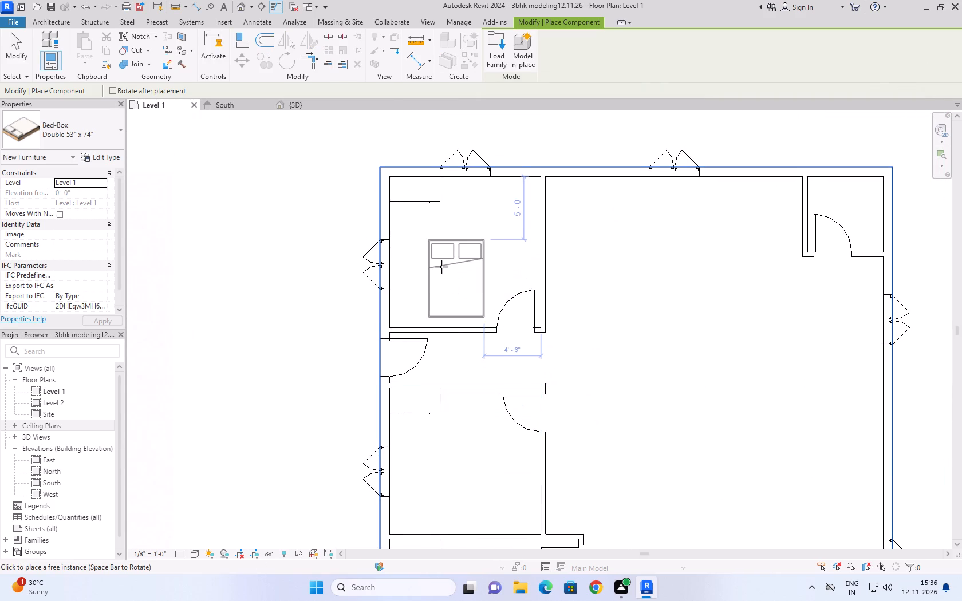
{"action": "key", "text": "space"}
{"action": "key", "text": "space"}
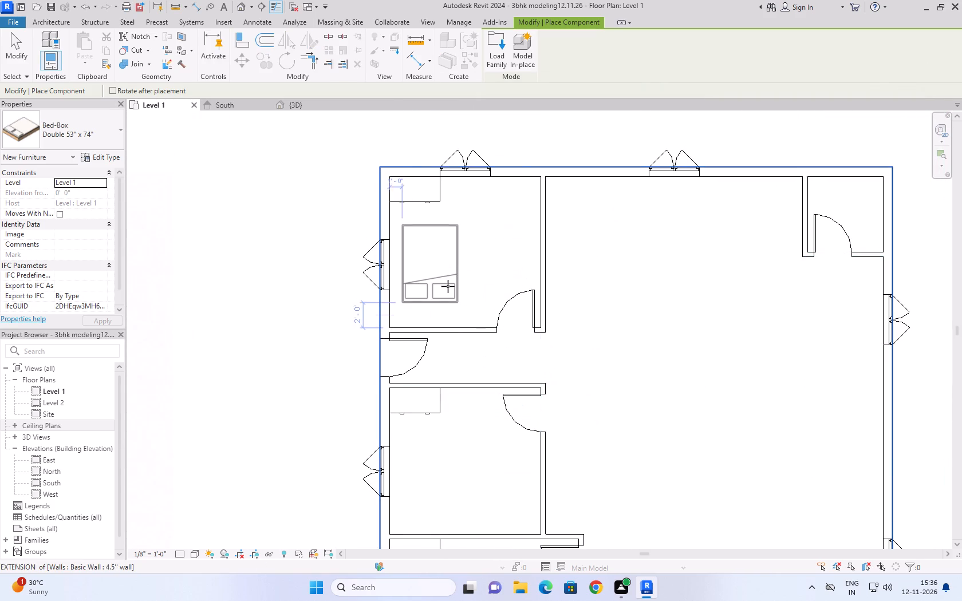
{"action": "scroll", "coordinate": [466, 290], "scroll_direction": "up", "scroll_amount": 5}
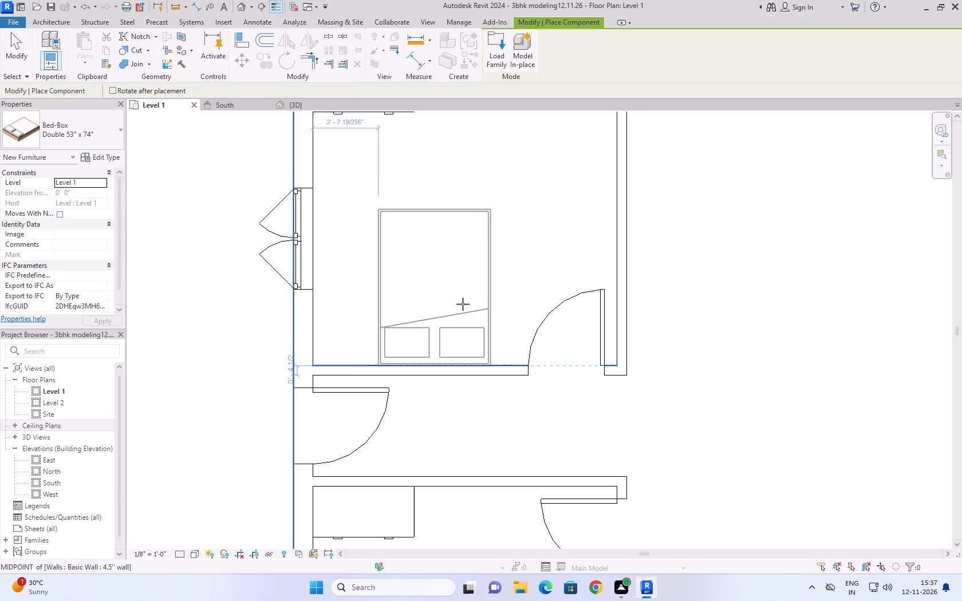
{"action": "left_click", "coordinate": [463, 304]}
Place Double 53" x 74" beds at the south walls of the middle and master bedrooms, each about 3'-0" from the west wall.
{"action": "scroll", "coordinate": [565, 230], "scroll_direction": "down", "scroll_amount": 9}
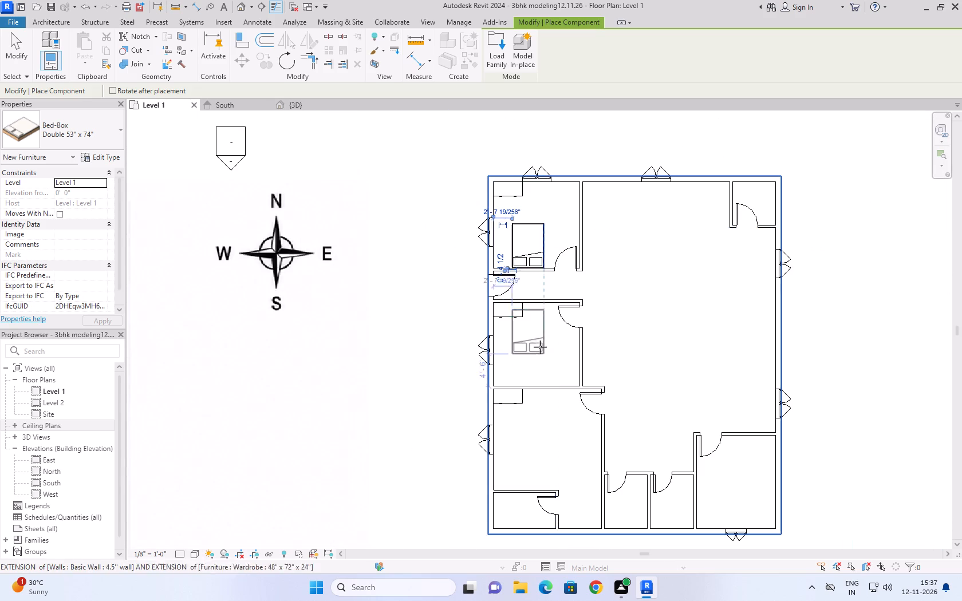
{"action": "scroll", "coordinate": [540, 347], "scroll_direction": "up", "scroll_amount": 5}
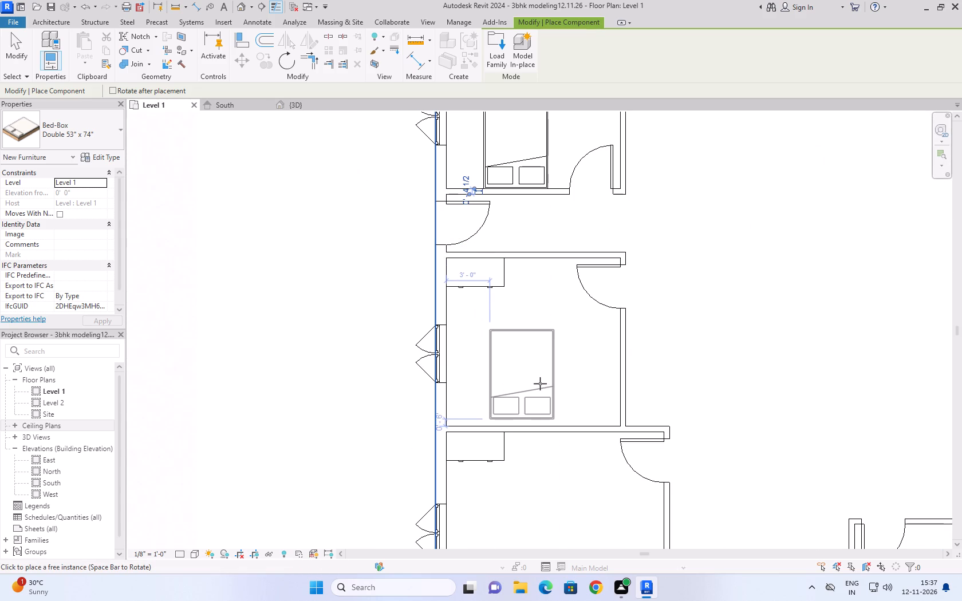
{"action": "left_click", "coordinate": [539, 392]}
{"action": "scroll", "coordinate": [600, 299], "scroll_direction": "down", "scroll_amount": 3}
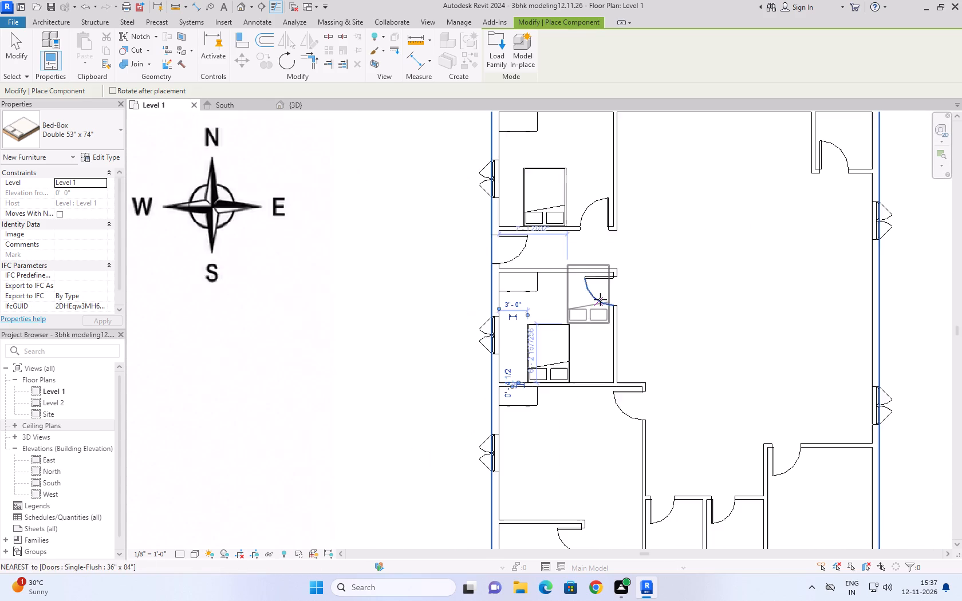
{"action": "scroll", "coordinate": [600, 299], "scroll_direction": "down", "scroll_amount": 5}
{"action": "scroll", "coordinate": [578, 417], "scroll_direction": "up", "scroll_amount": 4}
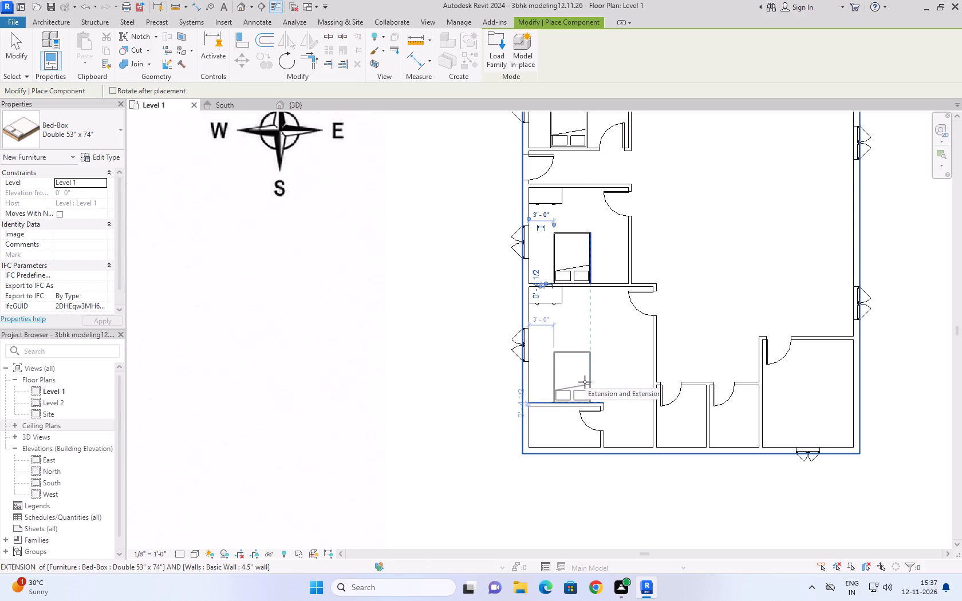
{"action": "scroll", "coordinate": [585, 382], "scroll_direction": "up", "scroll_amount": 8}
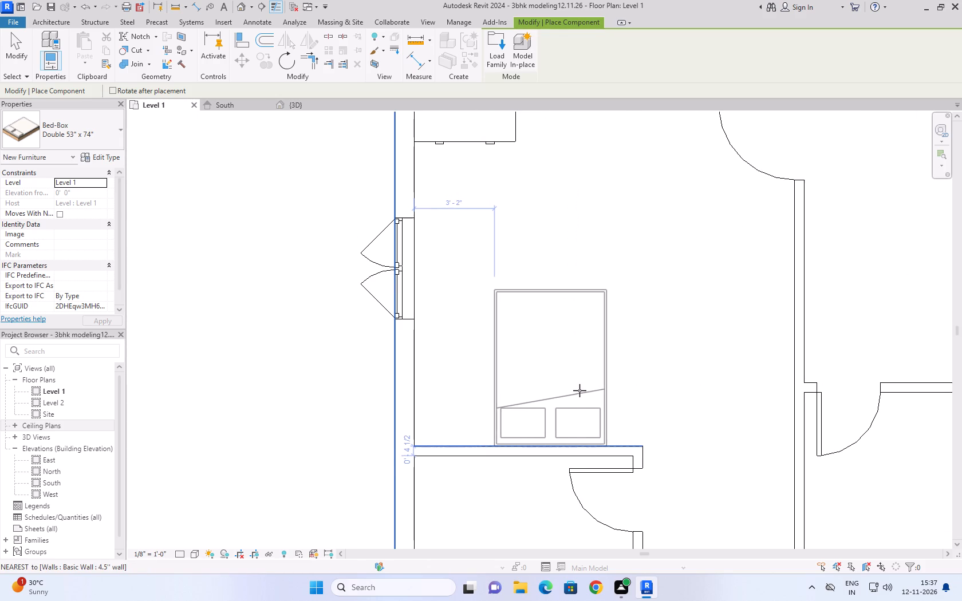
{"action": "scroll", "coordinate": [580, 390], "scroll_direction": "down", "scroll_amount": 4}
{"action": "left_click", "coordinate": [580, 390]}
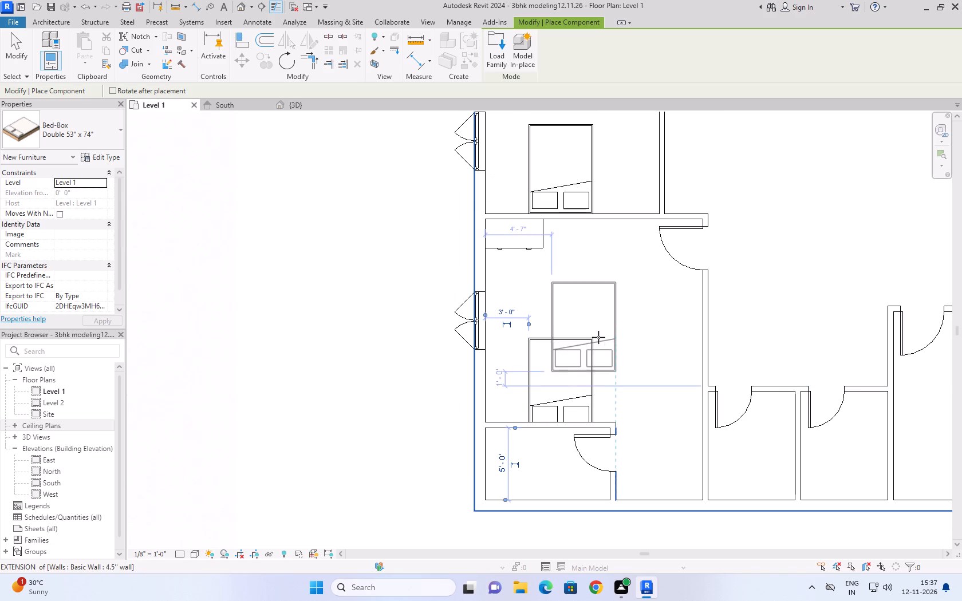
{"action": "left_click", "coordinate": [19, 46]}
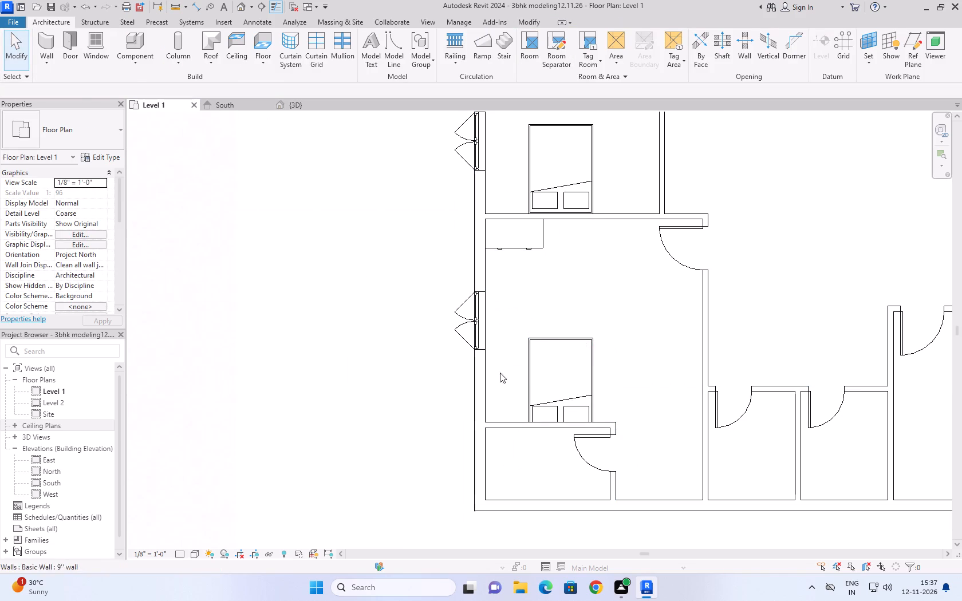
Nudge the master bedroom bed north so its head end sits against the south wall without overlapping it.
{"action": "left_click", "coordinate": [545, 341]}
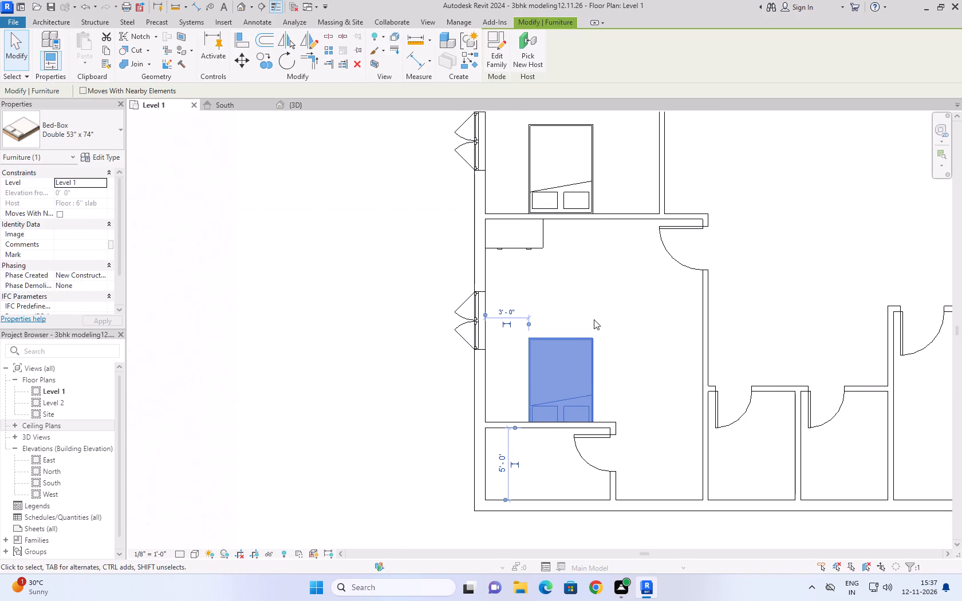
{"action": "key", "text": "Up"}
{"action": "key", "text": "Up"}
{"action": "key", "text": "Up"}
{"action": "key", "text": "Up"}
{"action": "key", "text": "Up"}
{"action": "key", "text": "Down"}
{"action": "key", "text": "Down"}
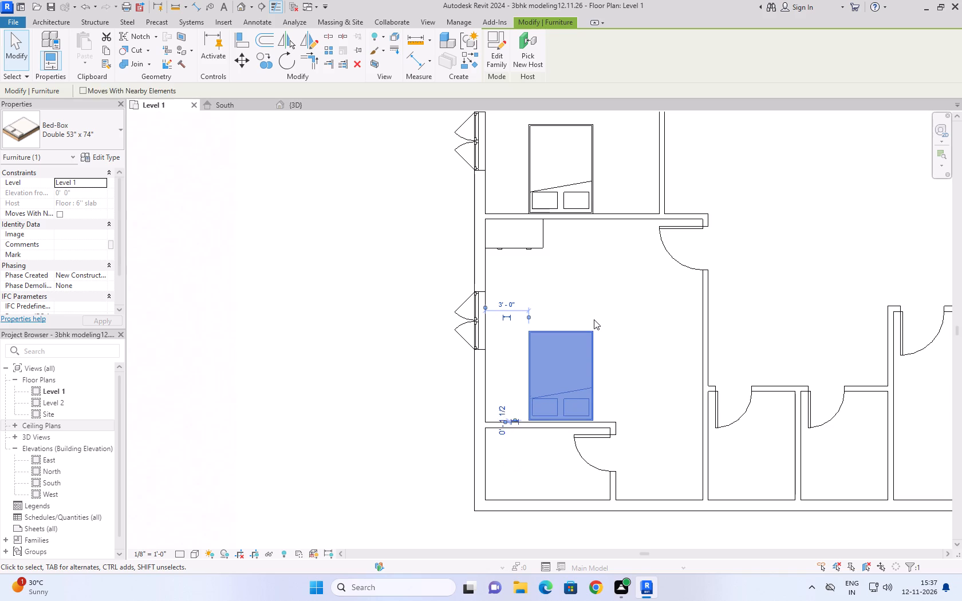
{"action": "key", "text": "Down"}
{"action": "key", "text": "Up"}
{"action": "key", "text": "Down"}
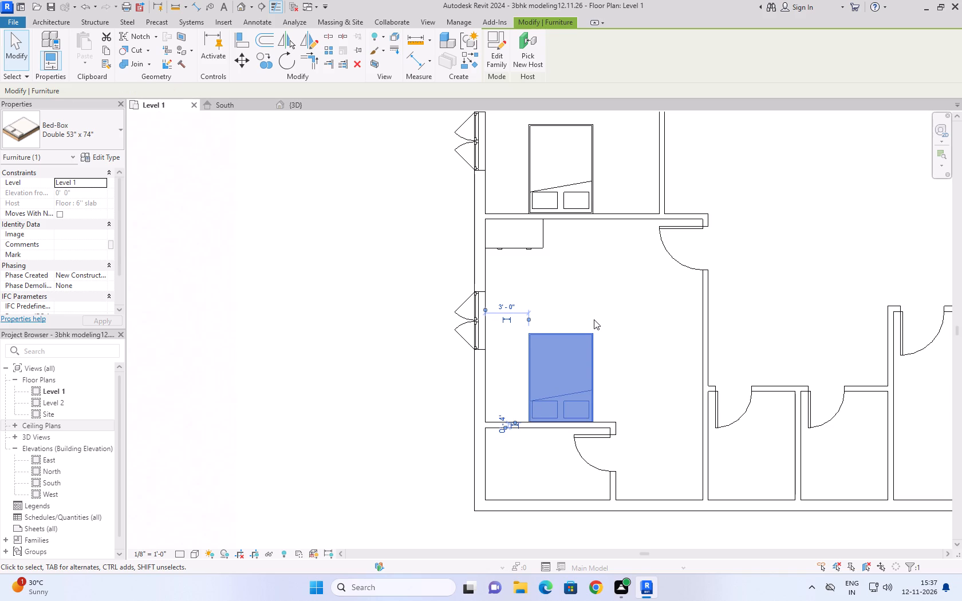
{"action": "left_click", "coordinate": [358, 317]}
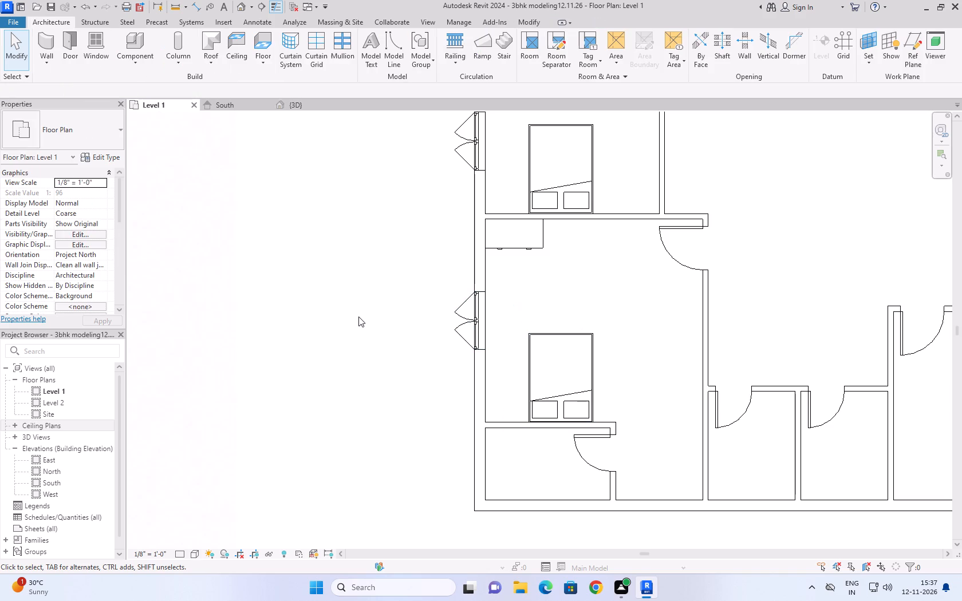
Load the Sofa-Corbu furniture family from the Seating folder for component placement.
{"action": "scroll", "coordinate": [358, 317], "scroll_direction": "down", "scroll_amount": 9}
{"action": "middle_click_drag", "start_coordinate": [356, 274], "coordinate": [305, 388]}
{"action": "scroll", "coordinate": [303, 393], "scroll_direction": "down", "scroll_amount": 1}
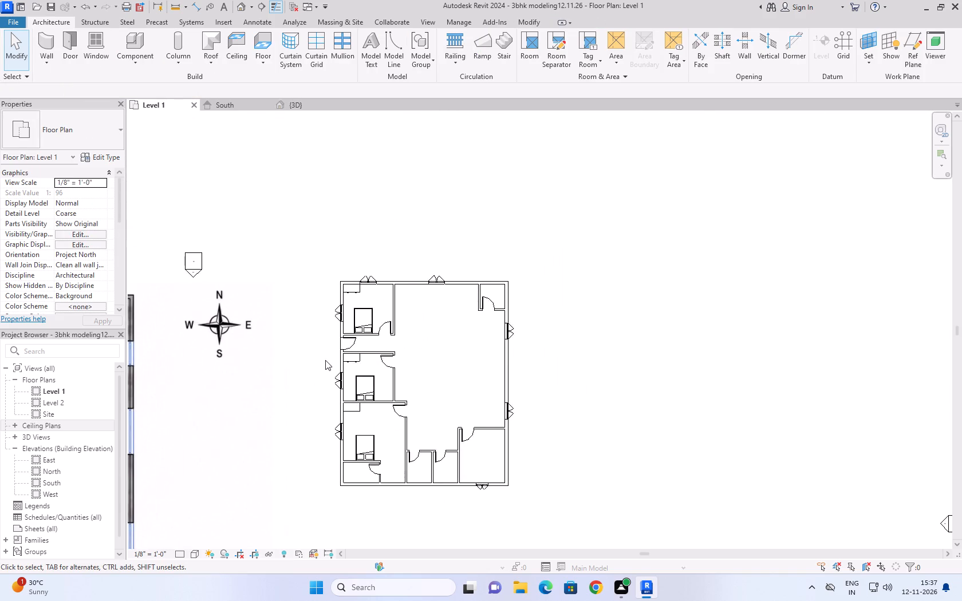
{"action": "scroll", "coordinate": [325, 358], "scroll_direction": "up", "scroll_amount": 3}
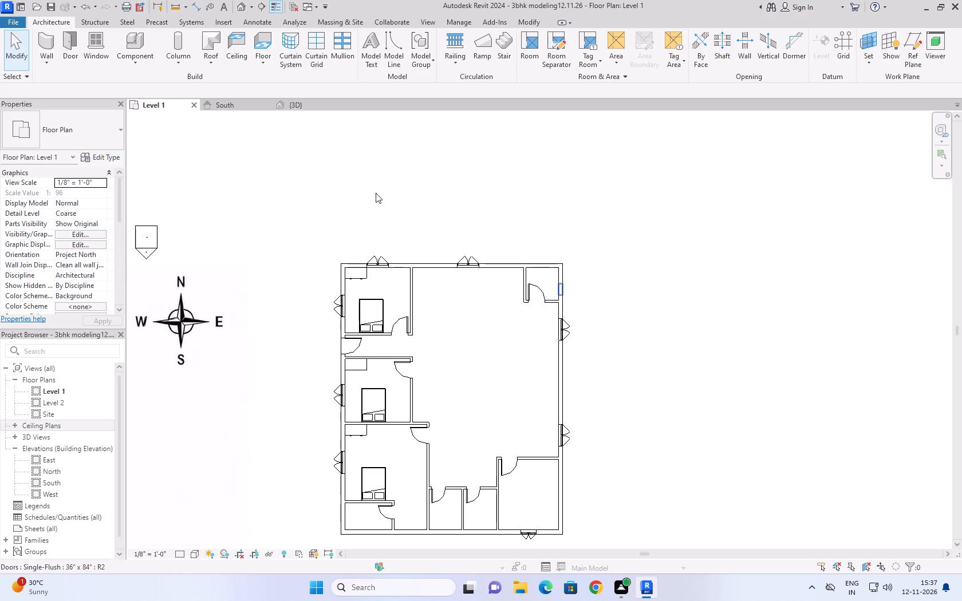
{"action": "left_click", "coordinate": [124, 66]}
{"action": "left_click", "coordinate": [146, 77]}
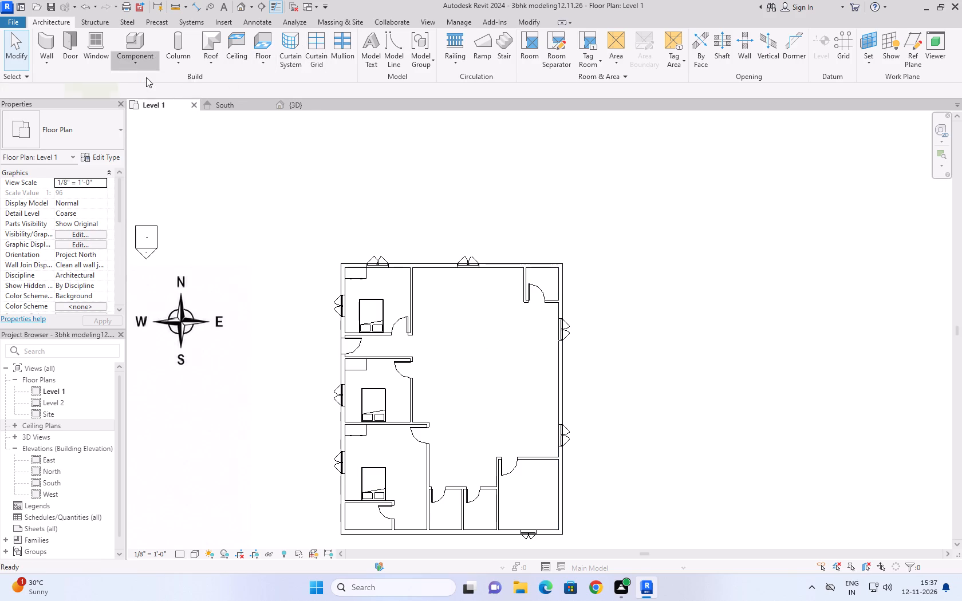
{"action": "left_click", "coordinate": [495, 39]}
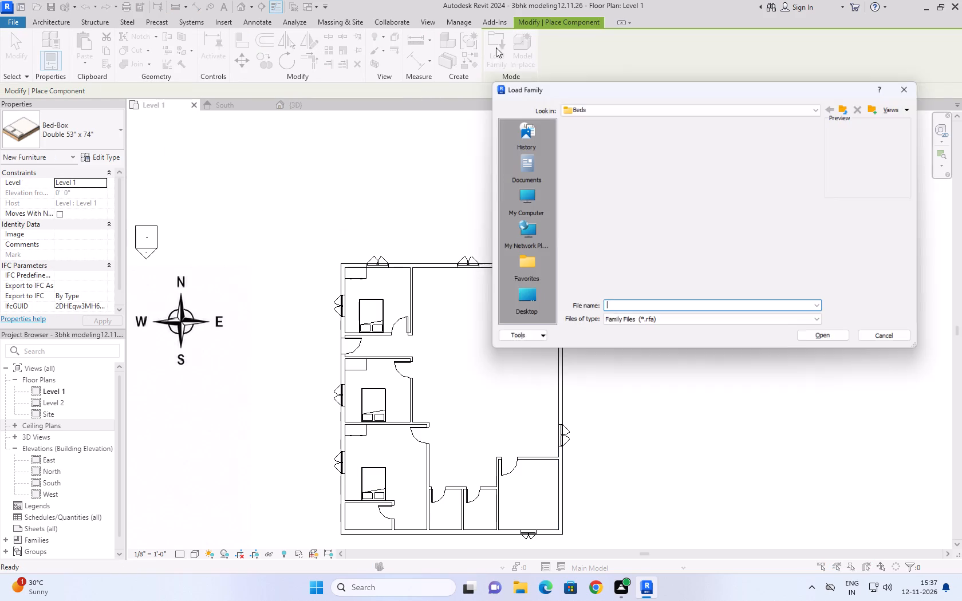
{"action": "left_click", "coordinate": [846, 106]}
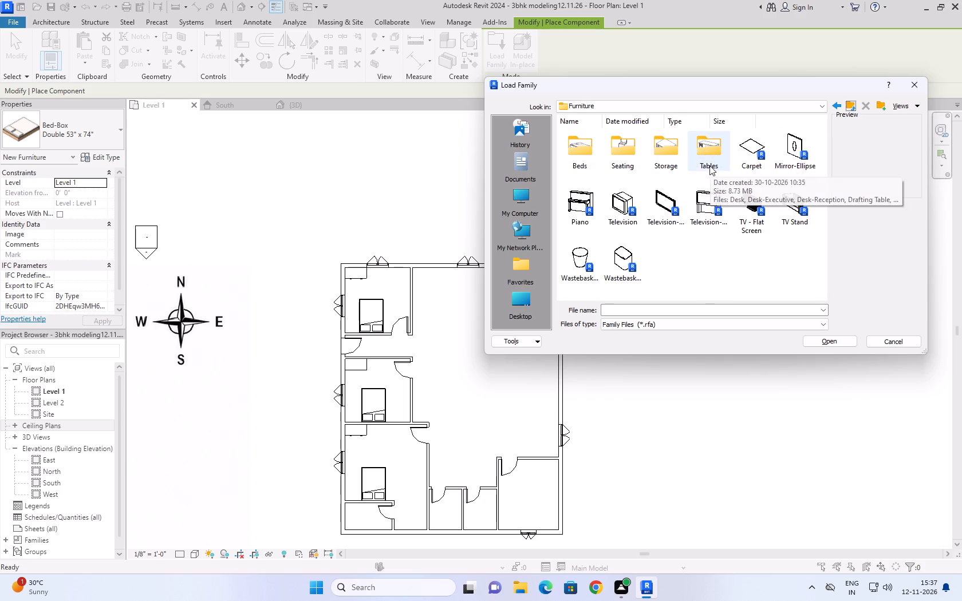
{"action": "double_click", "coordinate": [637, 144]}
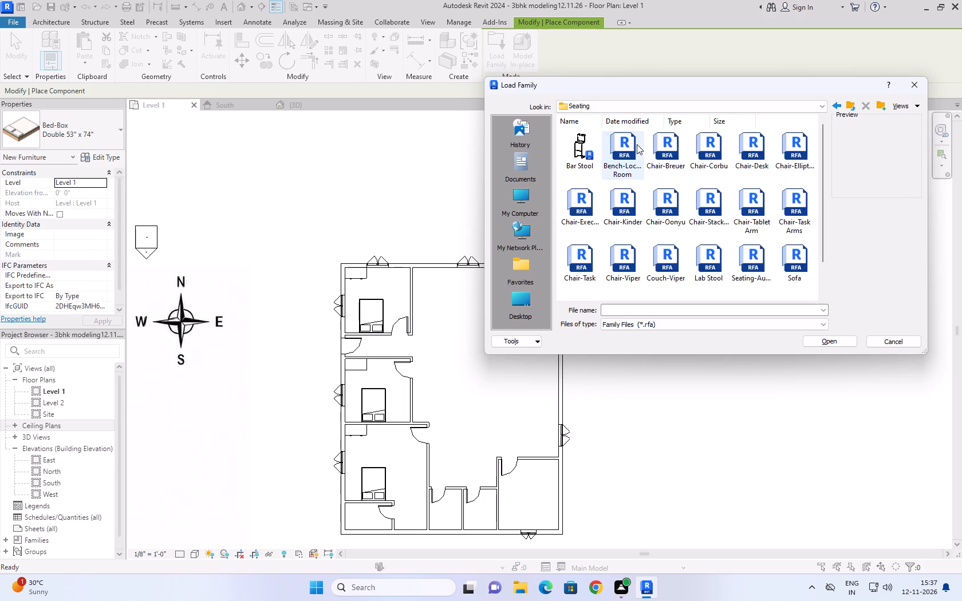
{"action": "scroll", "coordinate": [650, 243], "scroll_direction": "down", "scroll_amount": 6}
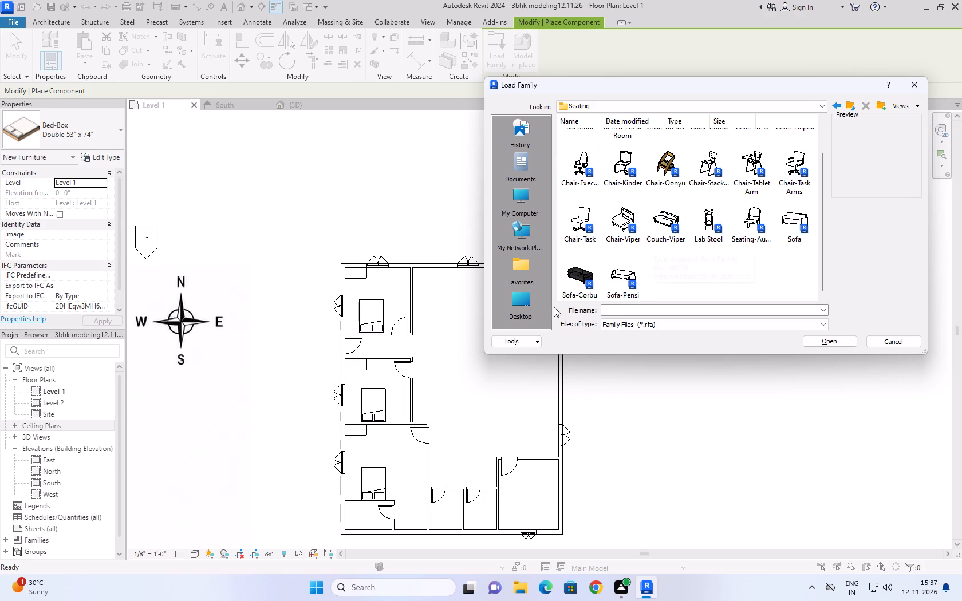
{"action": "left_click", "coordinate": [591, 272]}
{"action": "left_click", "coordinate": [813, 338]}
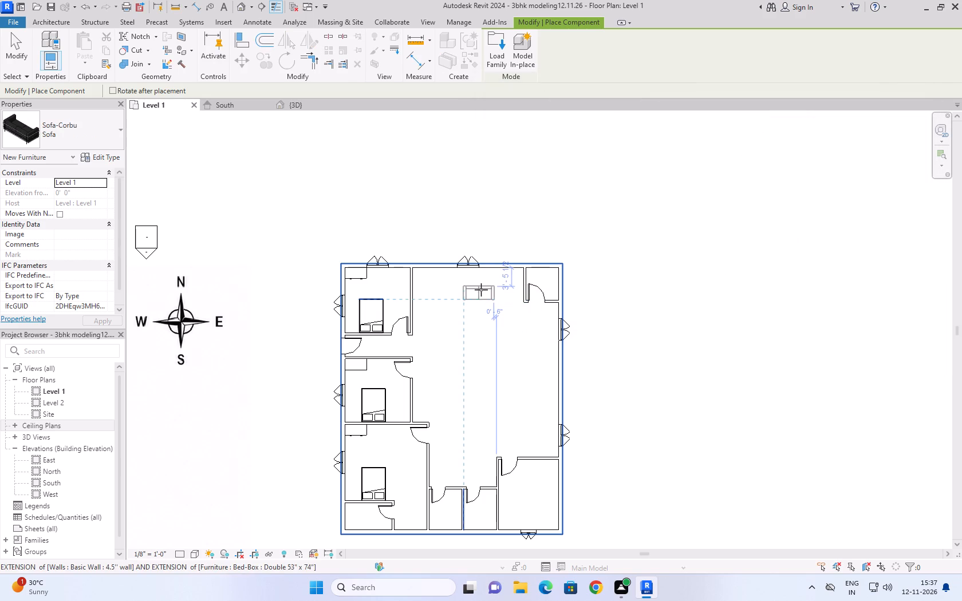
Place the Sofa-Corbu in the living room, rotated north–south with its back to the east, about 3'-9 3/4" west of the small northeast room.
{"action": "key", "text": "space"}
{"action": "key", "text": "space"}
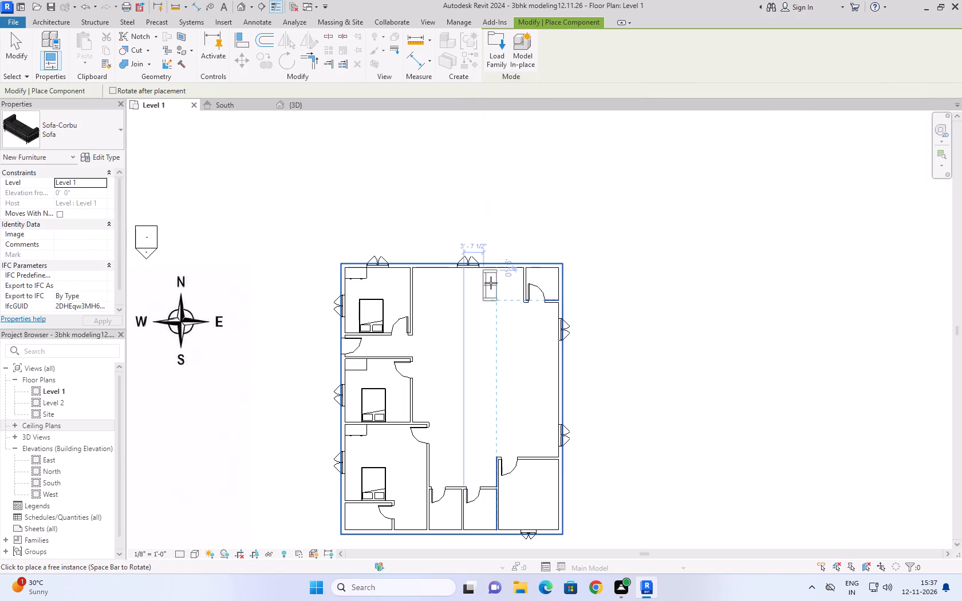
{"action": "key", "text": "space"}
{"action": "key", "text": "space"}
{"action": "key", "text": "space"}
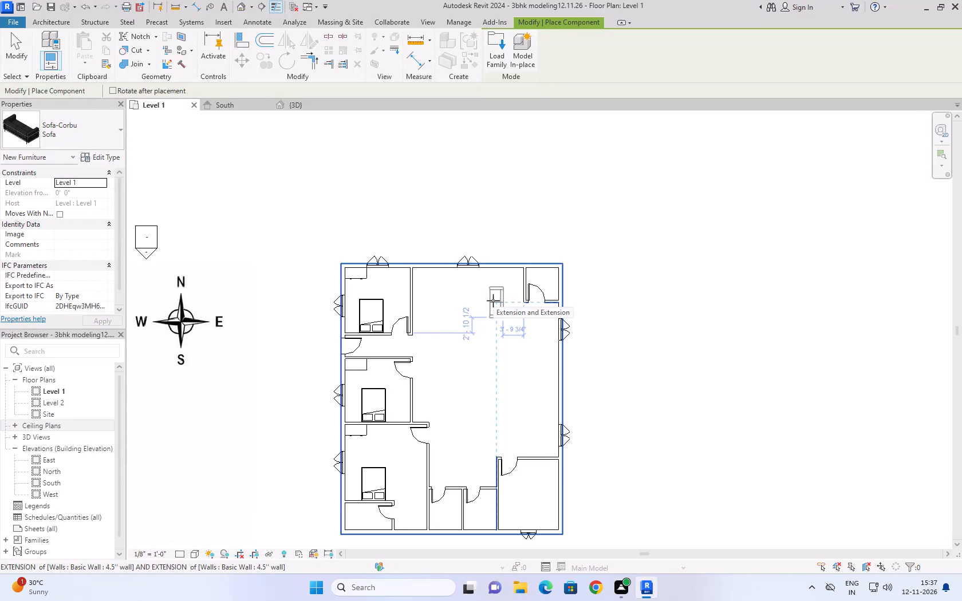
{"action": "left_click", "coordinate": [493, 300]}
Load the Couch-Viper family and place one below the living room's north window with its back to the wall.
{"action": "left_click", "coordinate": [504, 38]}
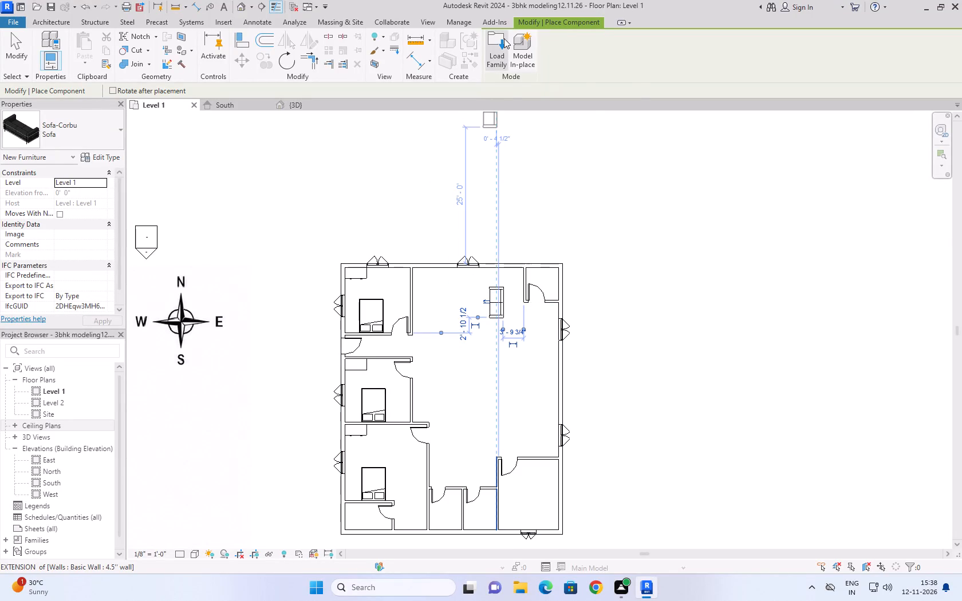
{"action": "left_click", "coordinate": [669, 266]}
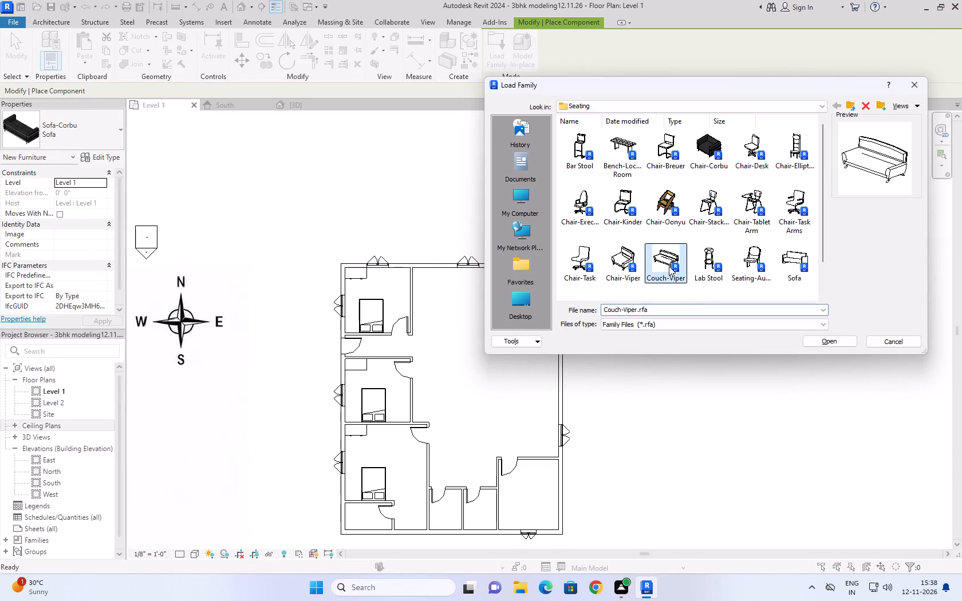
{"action": "left_click", "coordinate": [845, 335]}
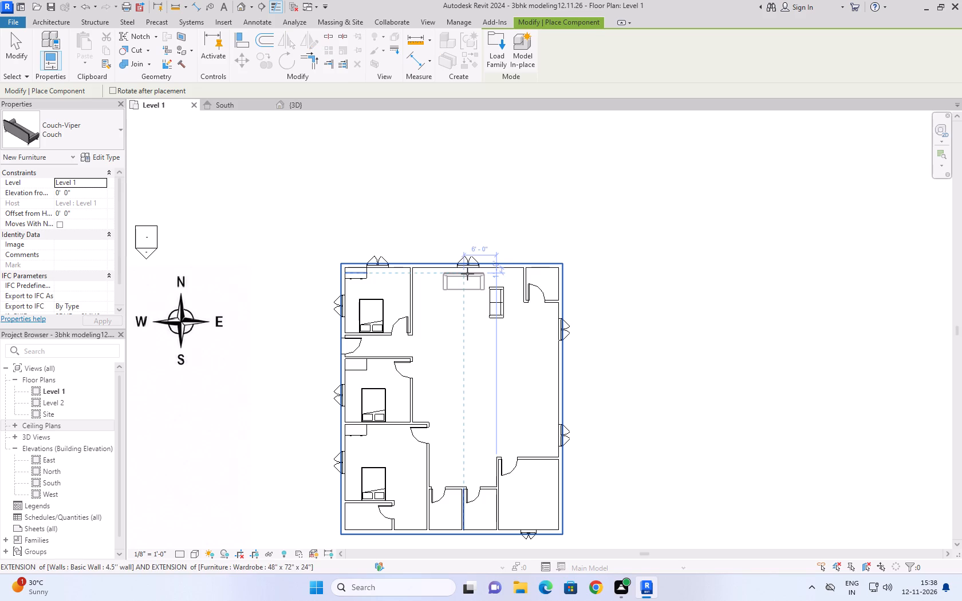
{"action": "left_click", "coordinate": [467, 274]}
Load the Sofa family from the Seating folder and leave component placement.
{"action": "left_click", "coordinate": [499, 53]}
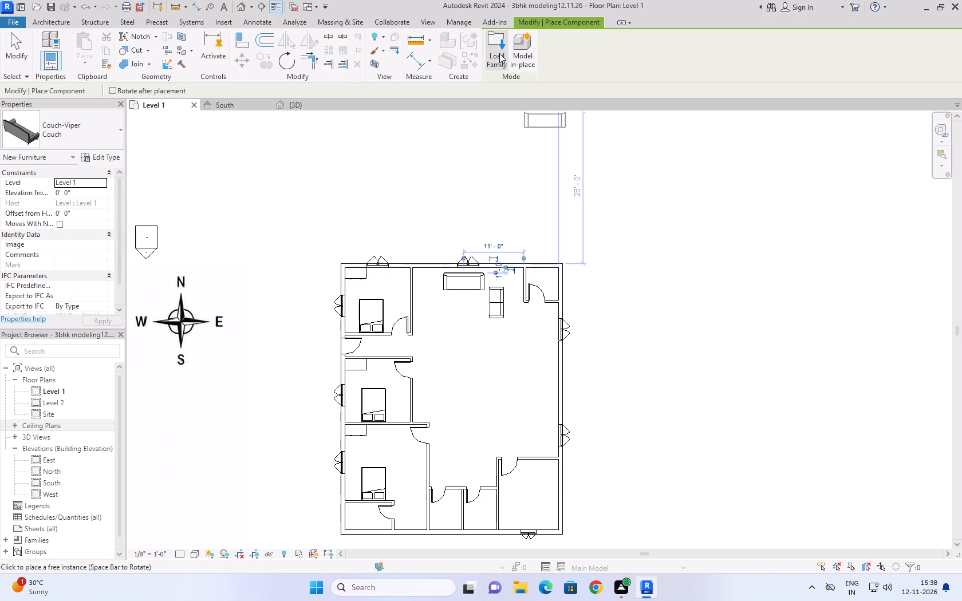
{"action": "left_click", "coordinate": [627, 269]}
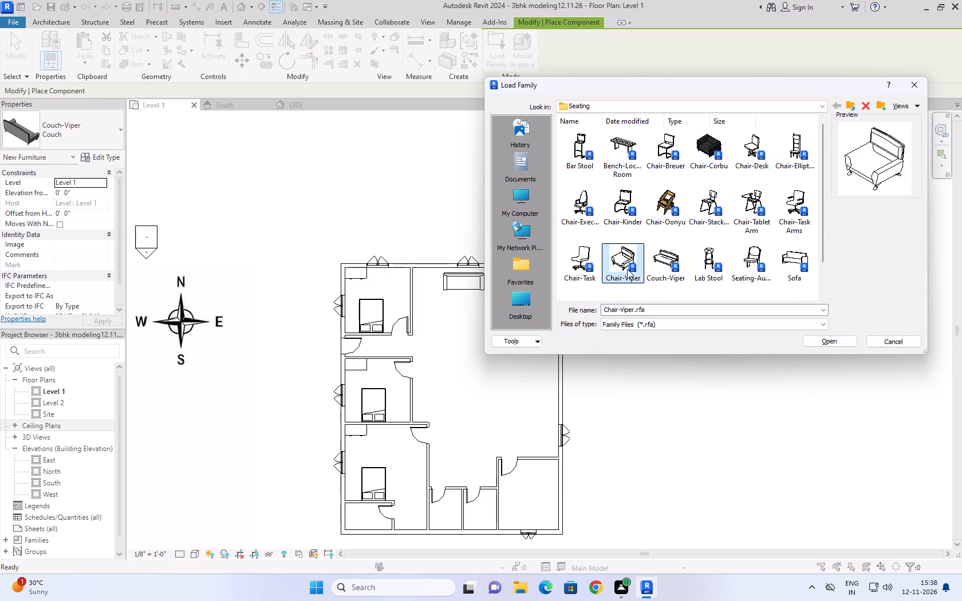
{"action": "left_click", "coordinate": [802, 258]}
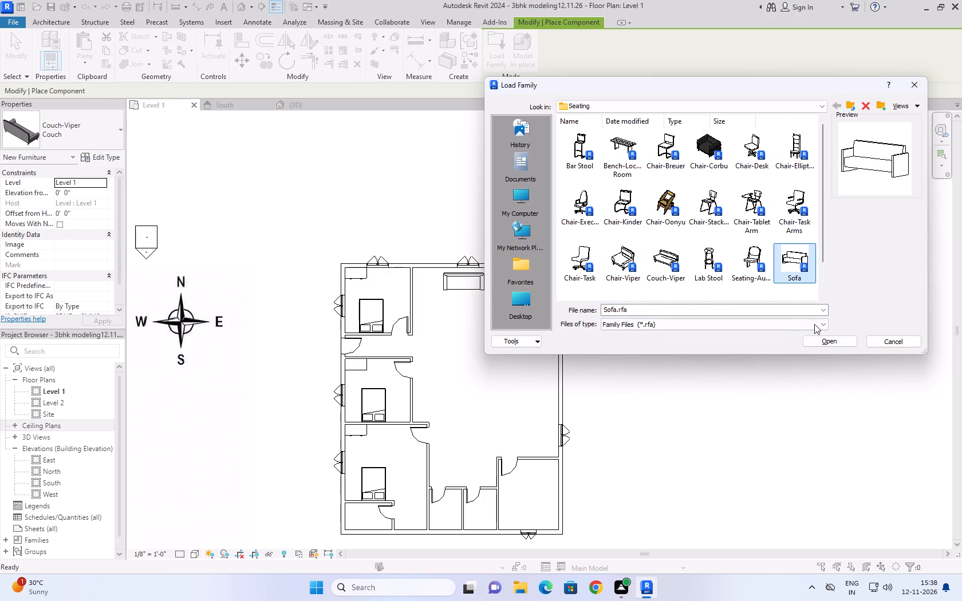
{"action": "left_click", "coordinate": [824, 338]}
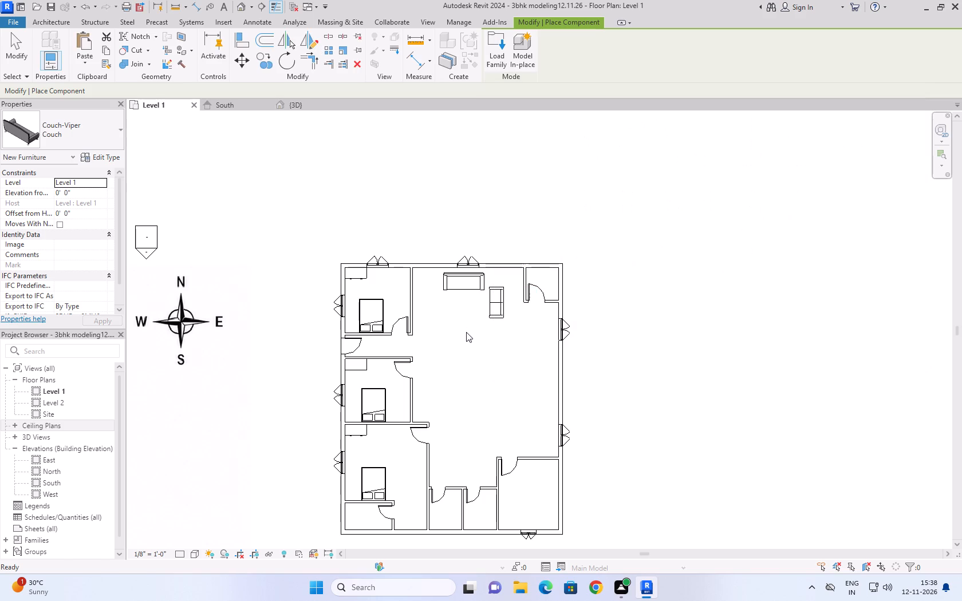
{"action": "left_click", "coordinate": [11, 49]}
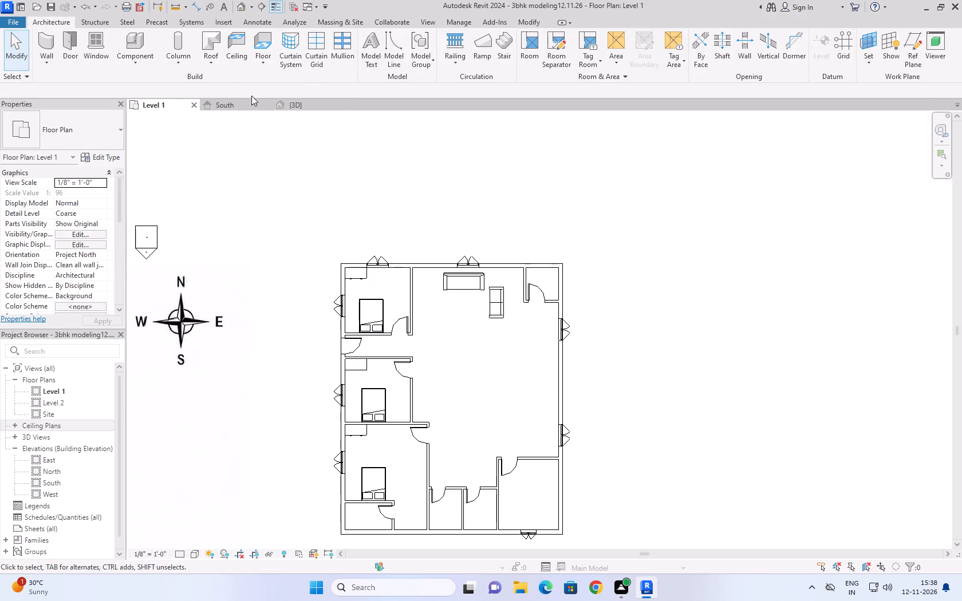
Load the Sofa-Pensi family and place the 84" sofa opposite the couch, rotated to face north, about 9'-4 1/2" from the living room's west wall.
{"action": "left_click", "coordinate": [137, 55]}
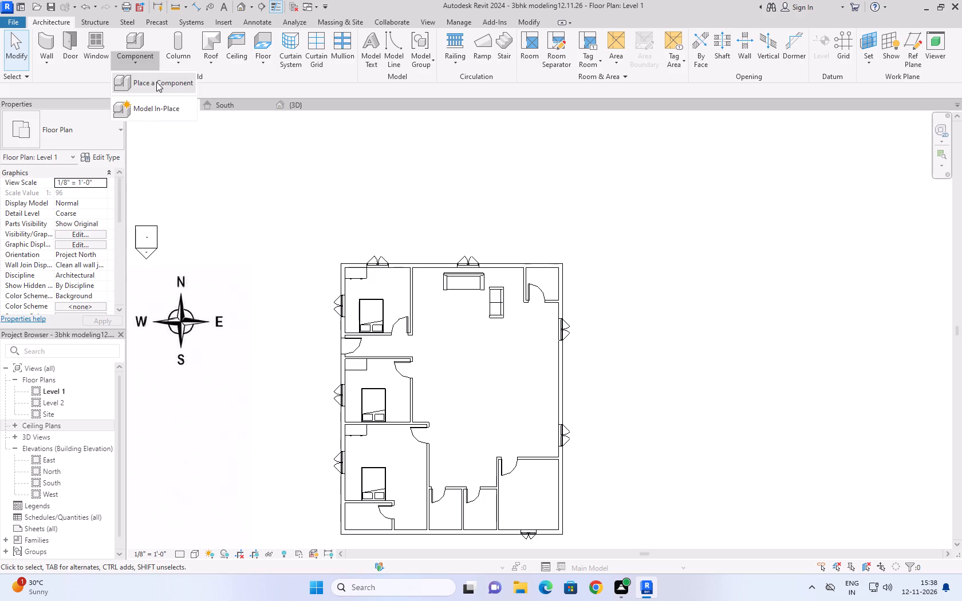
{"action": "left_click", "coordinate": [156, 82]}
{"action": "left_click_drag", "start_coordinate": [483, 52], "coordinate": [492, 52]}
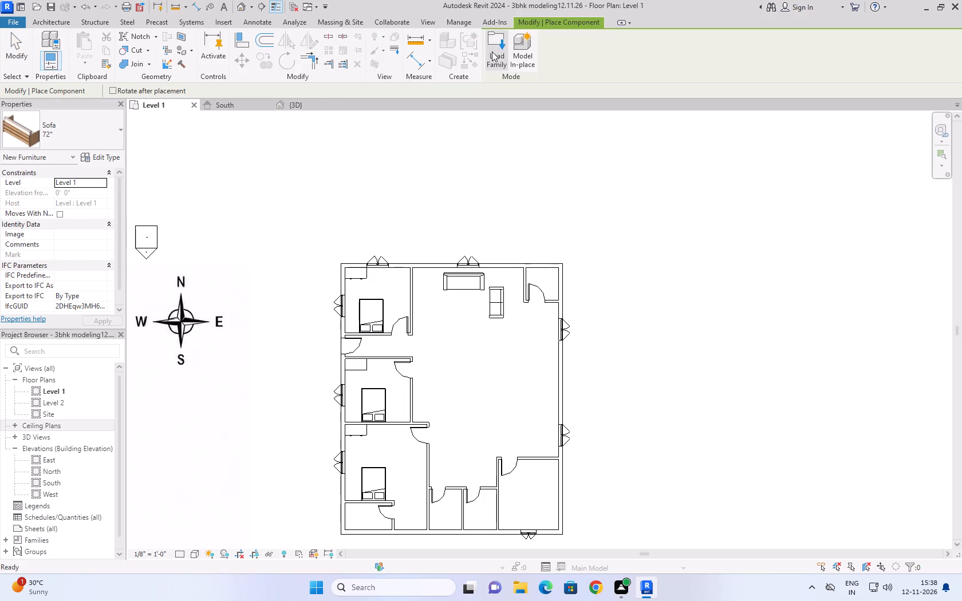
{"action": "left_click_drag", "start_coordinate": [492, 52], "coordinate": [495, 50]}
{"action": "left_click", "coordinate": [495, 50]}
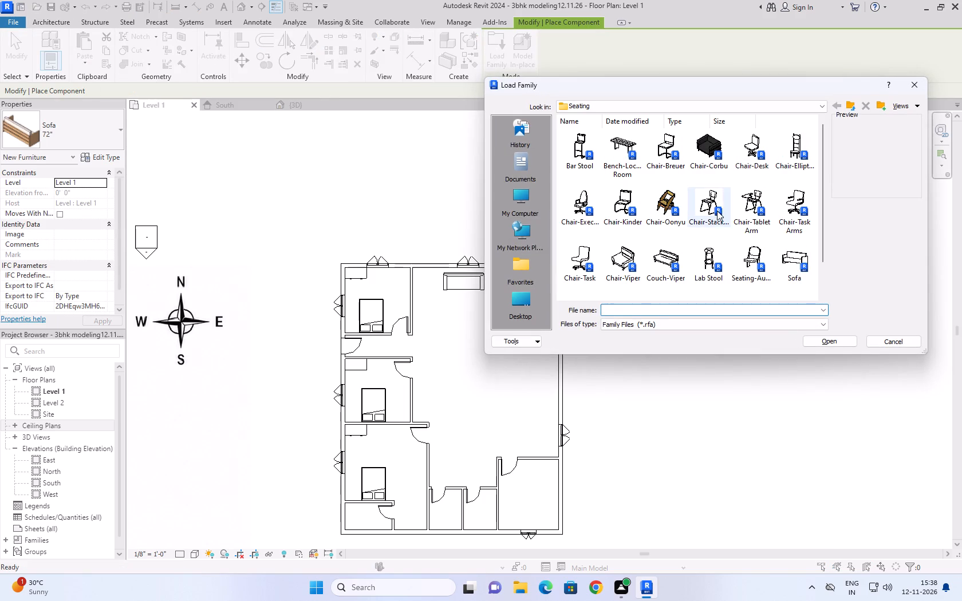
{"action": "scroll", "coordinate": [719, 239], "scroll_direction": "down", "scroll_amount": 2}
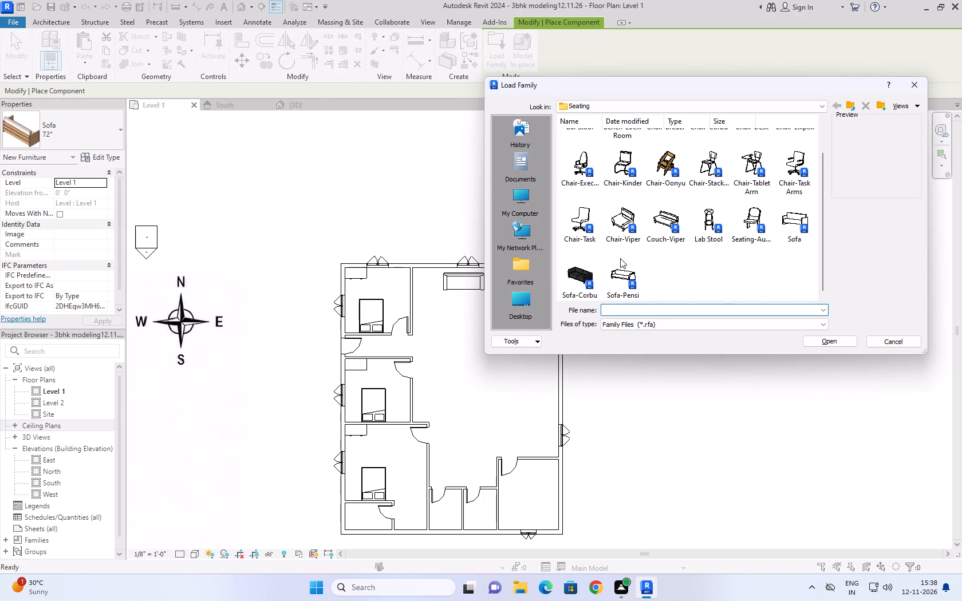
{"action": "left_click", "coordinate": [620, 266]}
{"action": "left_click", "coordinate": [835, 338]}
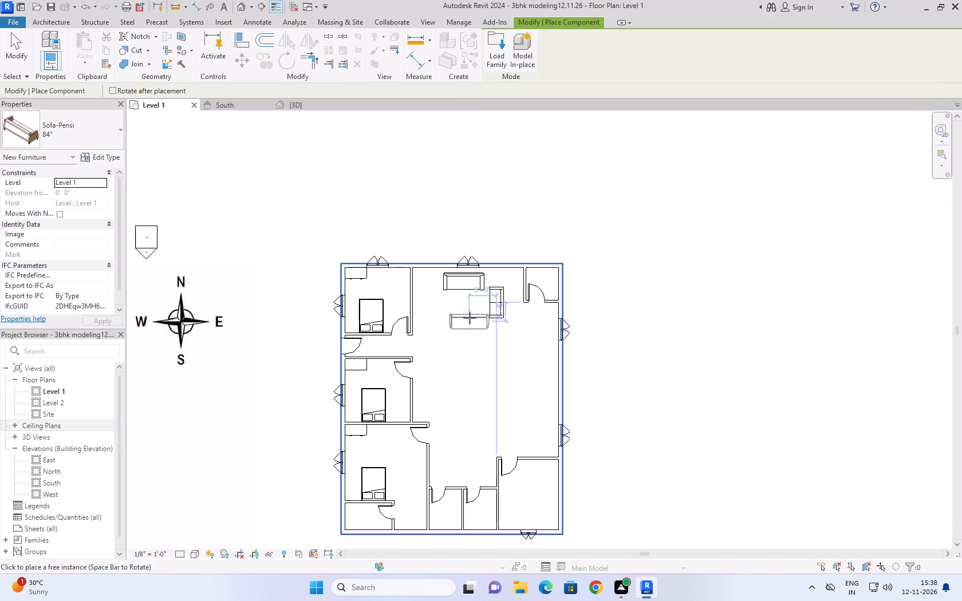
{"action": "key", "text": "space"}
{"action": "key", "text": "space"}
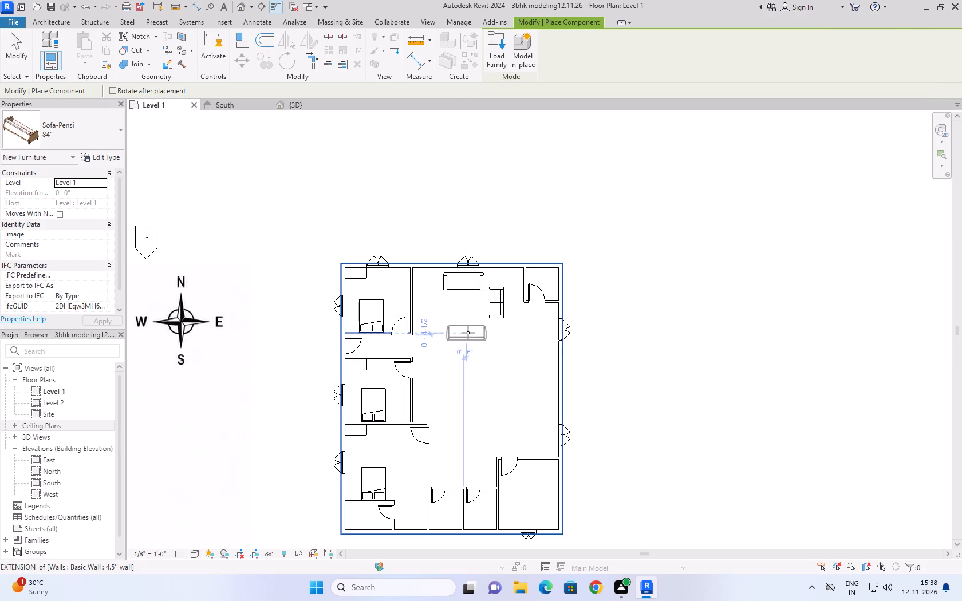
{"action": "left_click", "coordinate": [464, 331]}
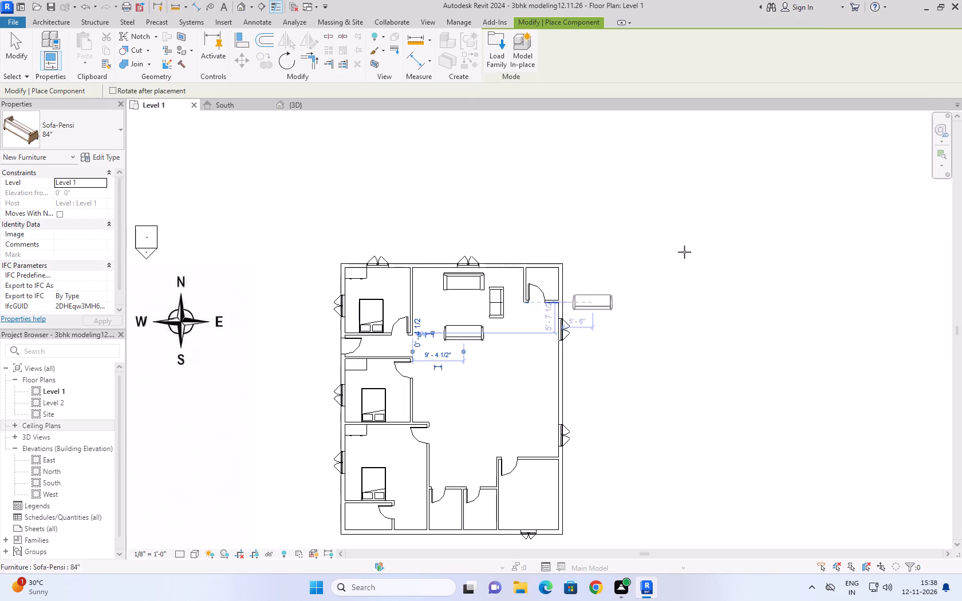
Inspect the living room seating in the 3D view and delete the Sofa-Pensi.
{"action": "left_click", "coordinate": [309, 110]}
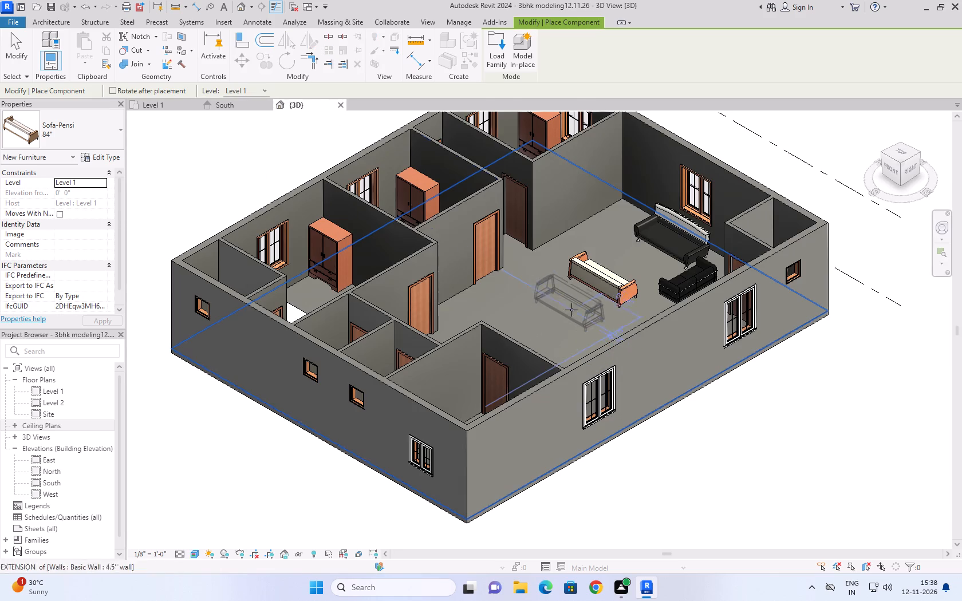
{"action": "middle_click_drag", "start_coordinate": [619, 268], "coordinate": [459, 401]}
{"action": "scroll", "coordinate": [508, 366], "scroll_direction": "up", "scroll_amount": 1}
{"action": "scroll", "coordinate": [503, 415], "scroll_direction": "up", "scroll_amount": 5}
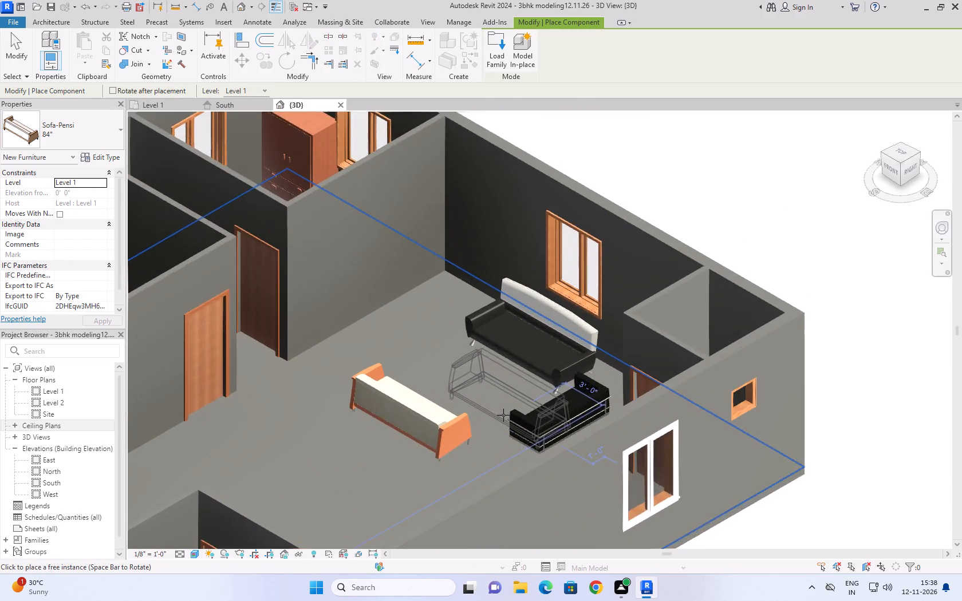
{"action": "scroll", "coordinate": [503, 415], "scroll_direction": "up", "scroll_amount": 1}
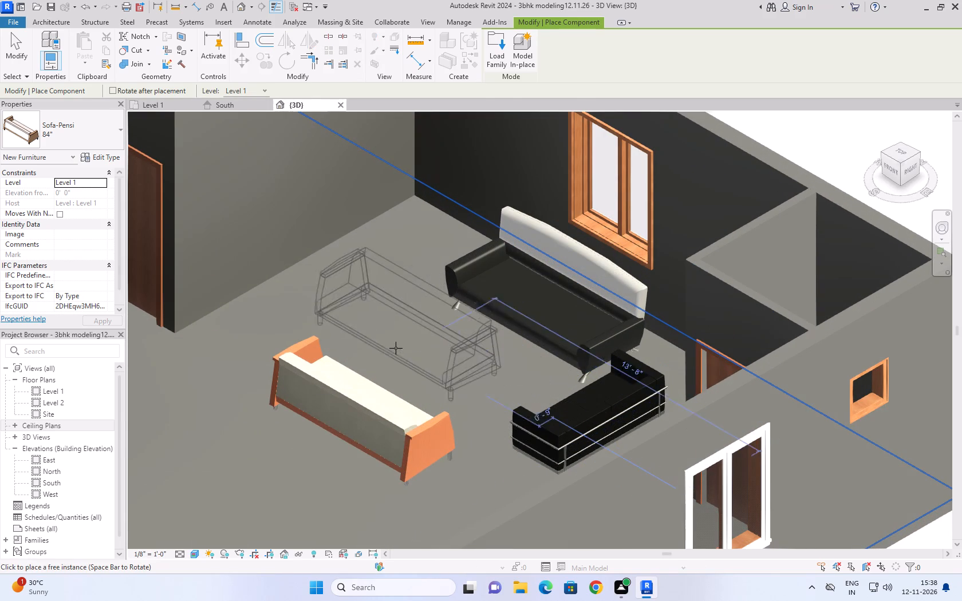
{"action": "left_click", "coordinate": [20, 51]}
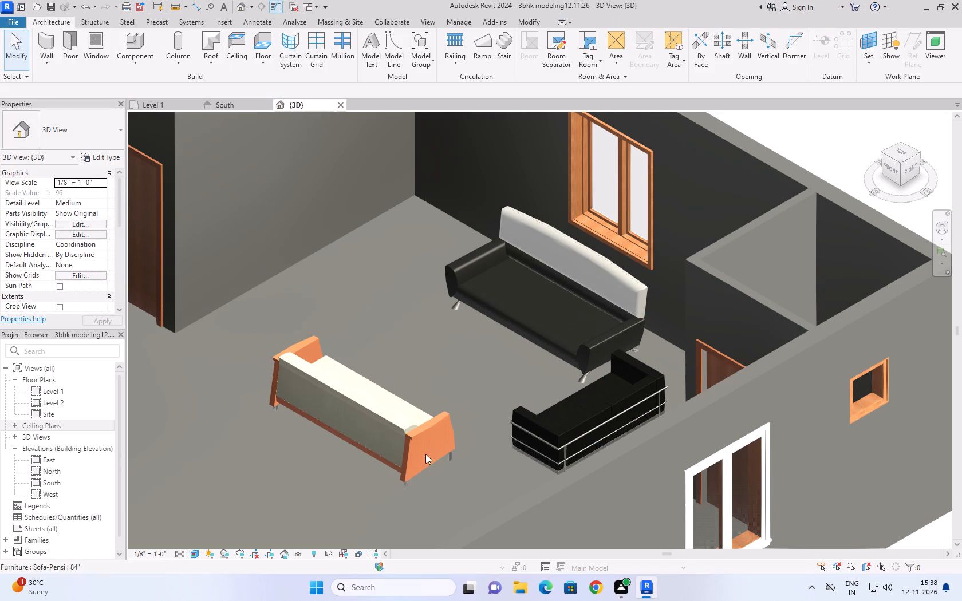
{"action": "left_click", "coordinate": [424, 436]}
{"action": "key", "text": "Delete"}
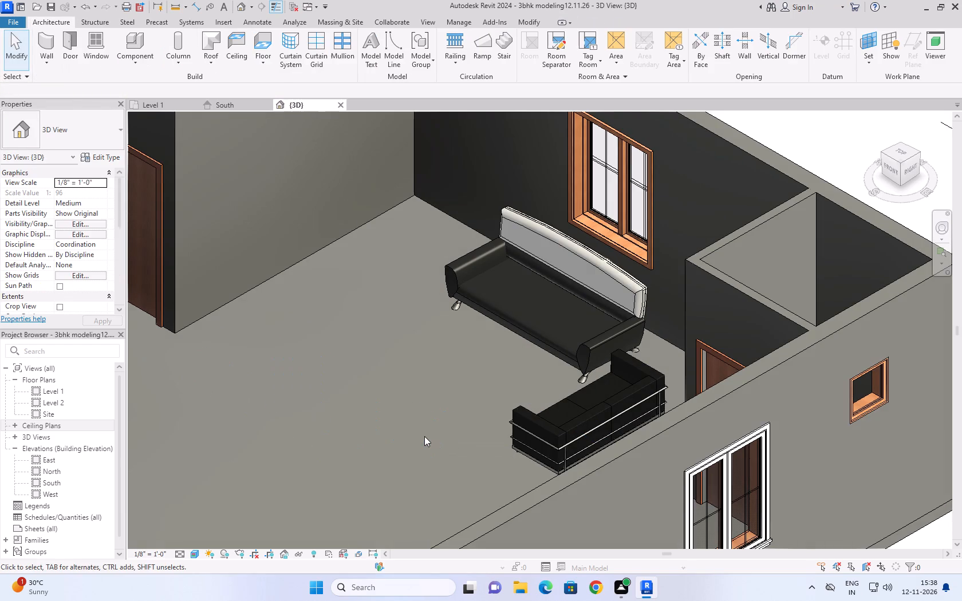
Place a second Couch-Viper on Level 1 opposite the first, rotated to face north, about 9'-4 1/2" from the living room's west wall.
{"action": "left_click", "coordinate": [238, 102]}
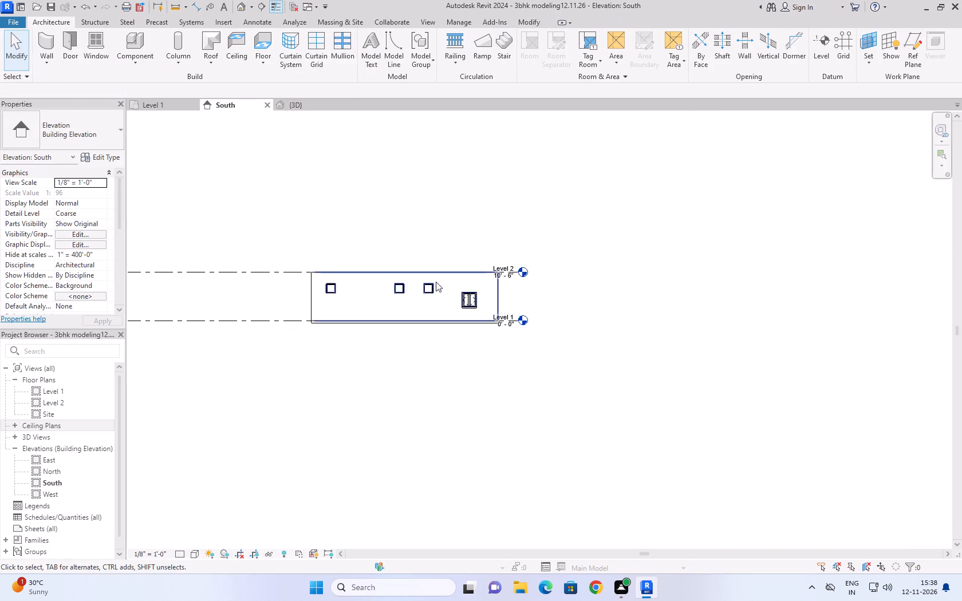
{"action": "left_click", "coordinate": [162, 100]}
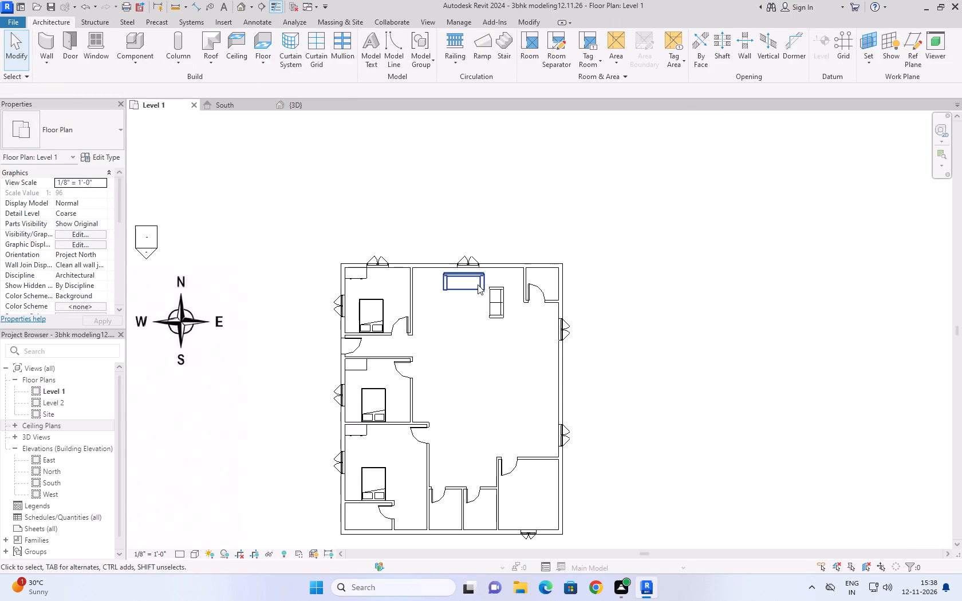
{"action": "left_click", "coordinate": [478, 284]}
{"action": "type", "text": "cs"}
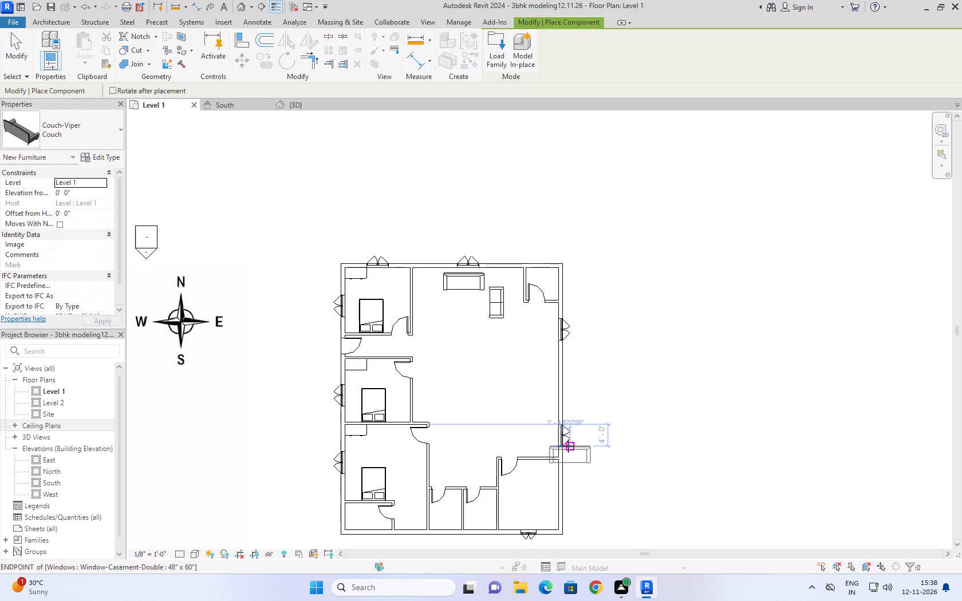
{"action": "key", "text": "space"}
{"action": "key", "text": "space"}
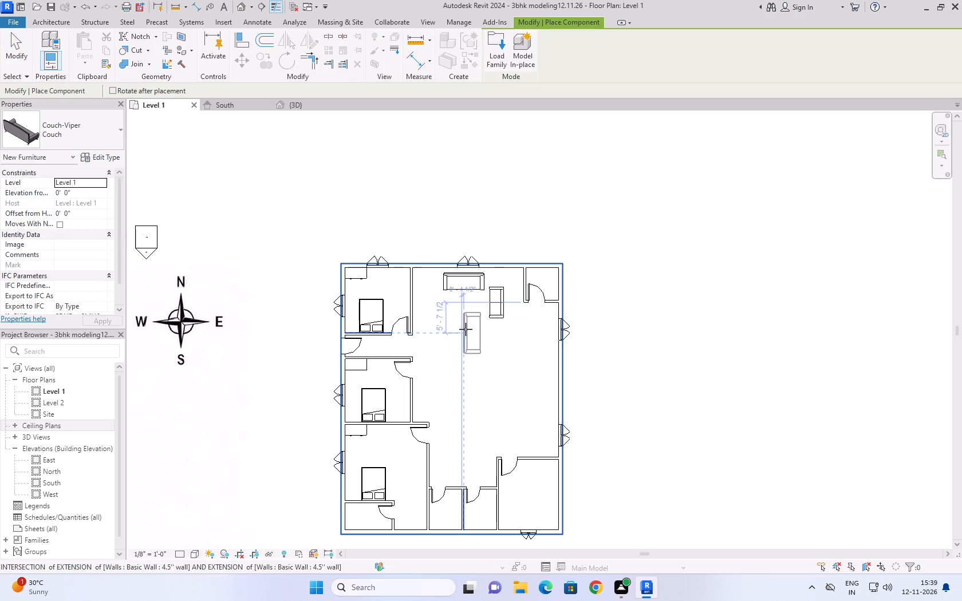
{"action": "key", "text": "space"}
{"action": "key", "text": "space"}
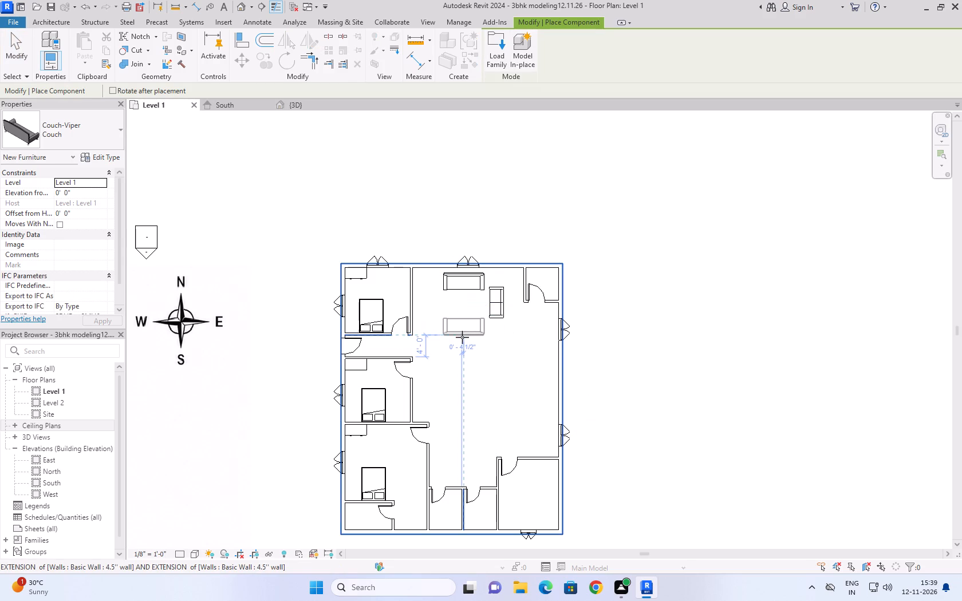
{"action": "left_click", "coordinate": [462, 341]}
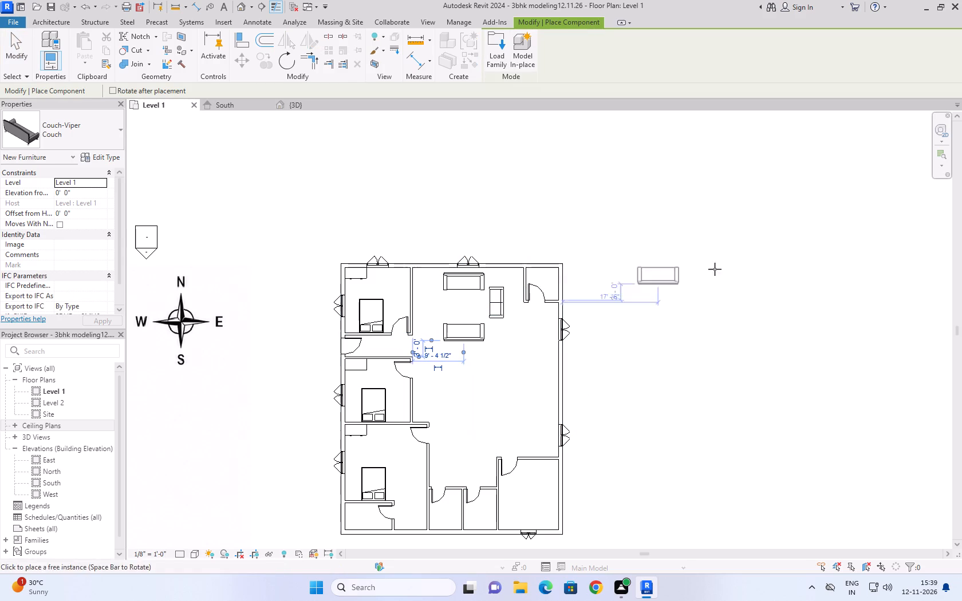
{"action": "left_click", "coordinate": [17, 46]}
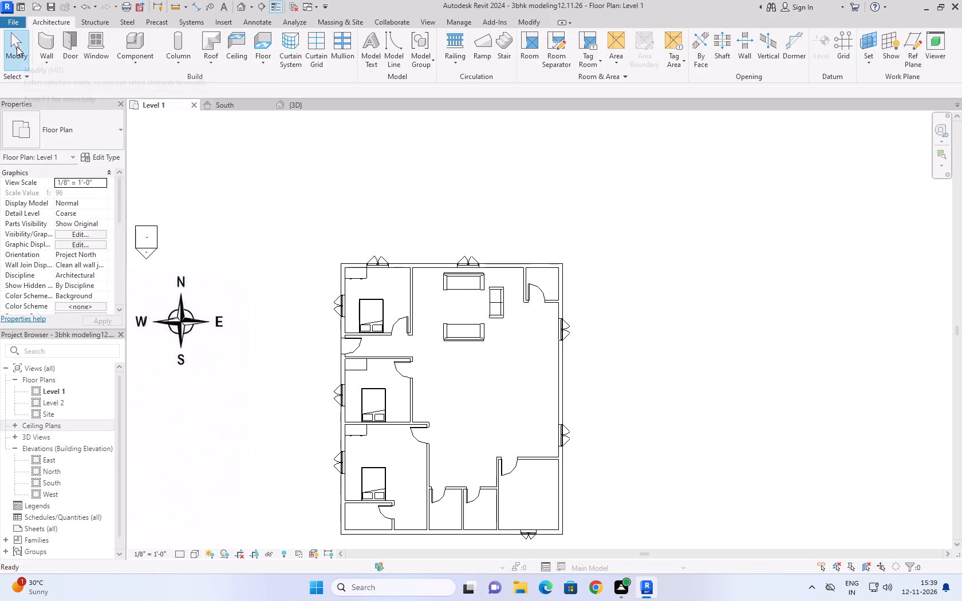
Browse the US family library, including the Seating folder and the Railings Supports folder, for another component to load.
{"action": "scroll", "coordinate": [467, 311], "scroll_direction": "up", "scroll_amount": 4}
{"action": "scroll", "coordinate": [467, 311], "scroll_direction": "down", "scroll_amount": 3}
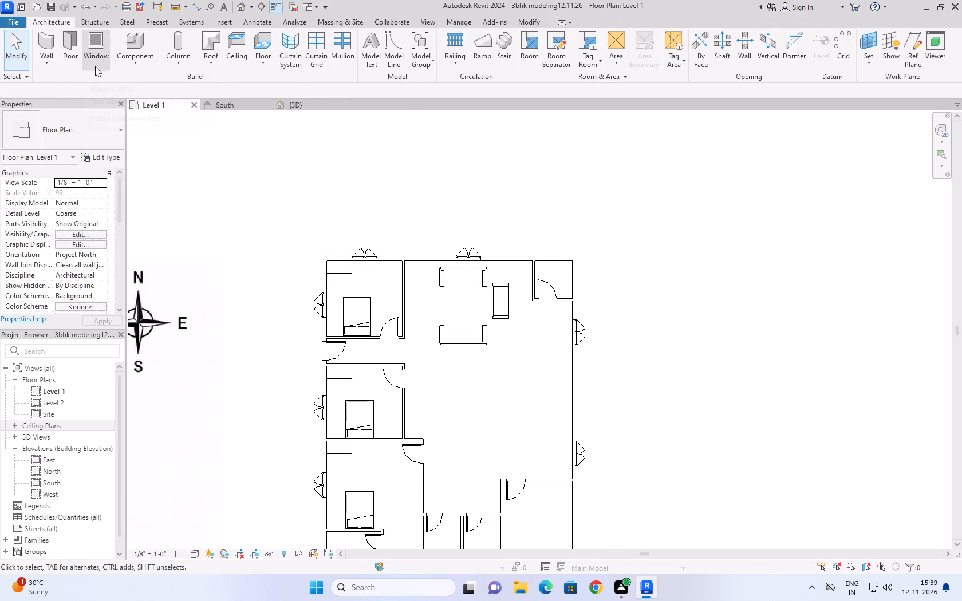
{"action": "left_click", "coordinate": [125, 61]}
{"action": "left_click", "coordinate": [149, 80]}
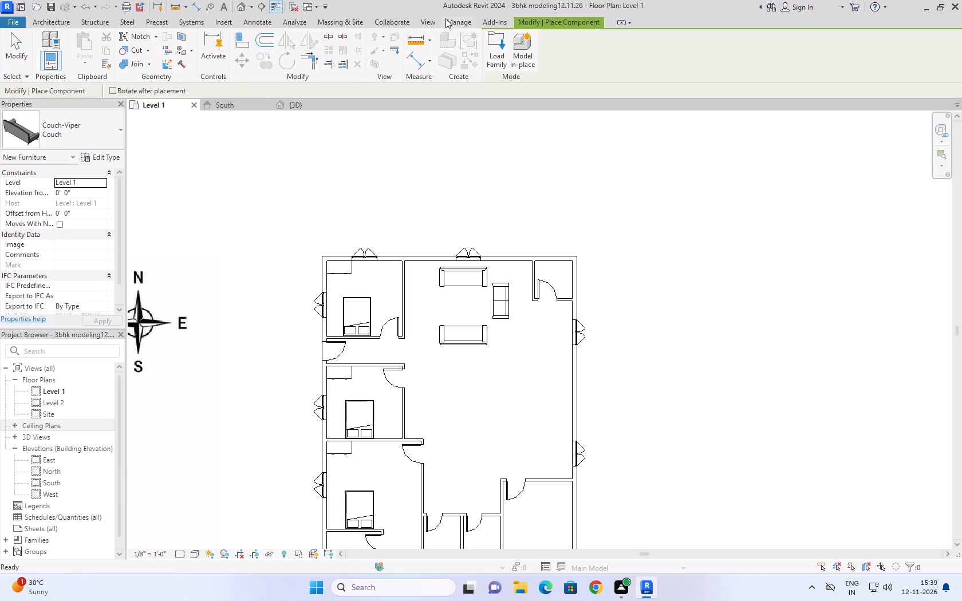
{"action": "left_click", "coordinate": [501, 52]}
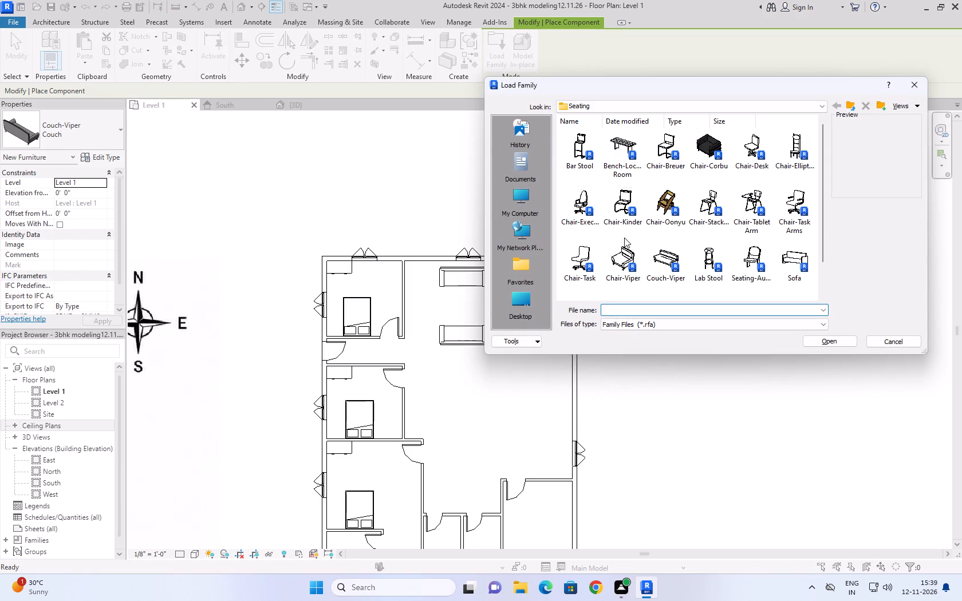
{"action": "scroll", "coordinate": [626, 238], "scroll_direction": "down", "scroll_amount": 4}
{"action": "left_click", "coordinate": [844, 104]}
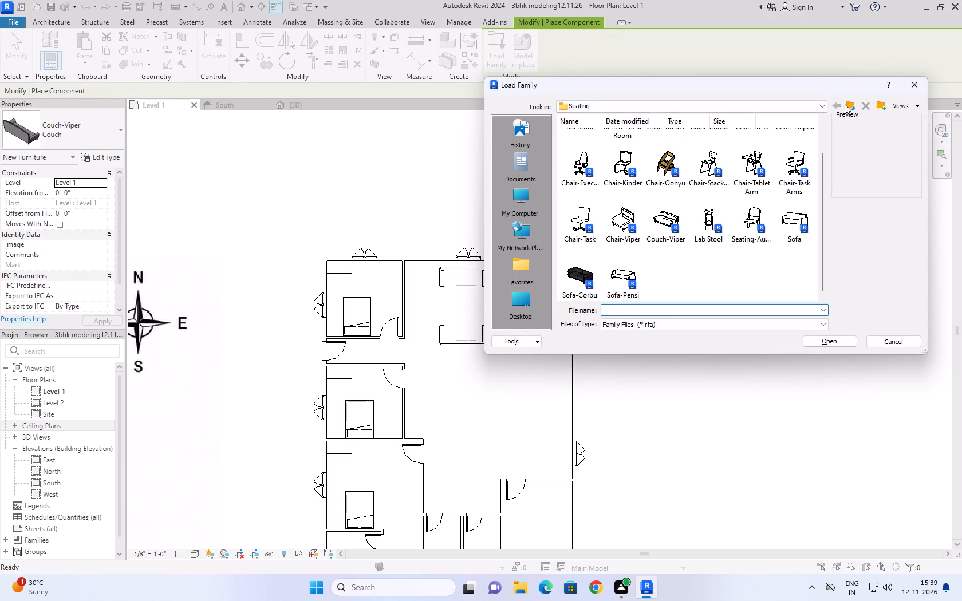
{"action": "left_click", "coordinate": [847, 106]}
{"action": "left_click", "coordinate": [848, 106]}
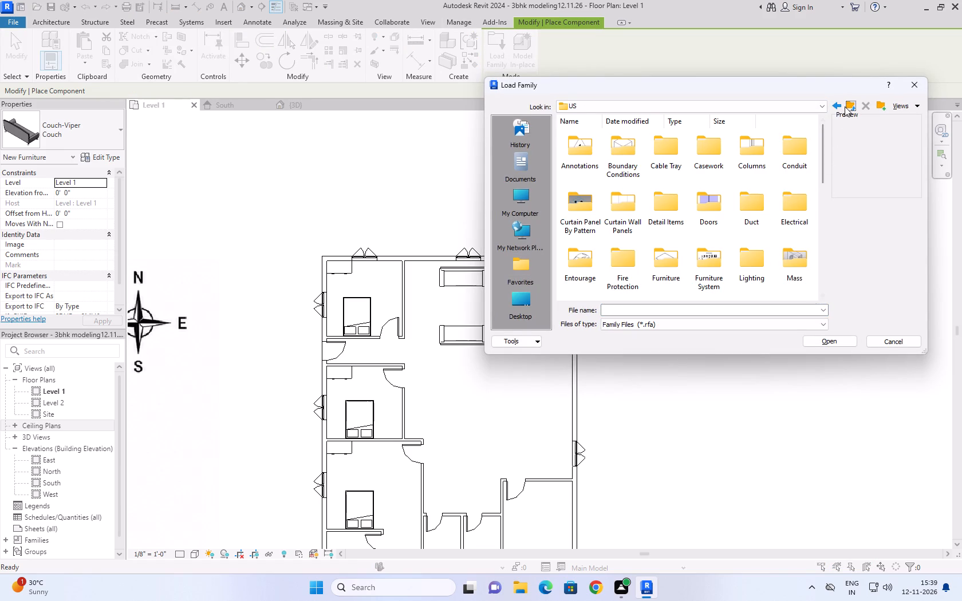
{"action": "left_click", "coordinate": [845, 106]}
{"action": "left_click", "coordinate": [854, 101]}
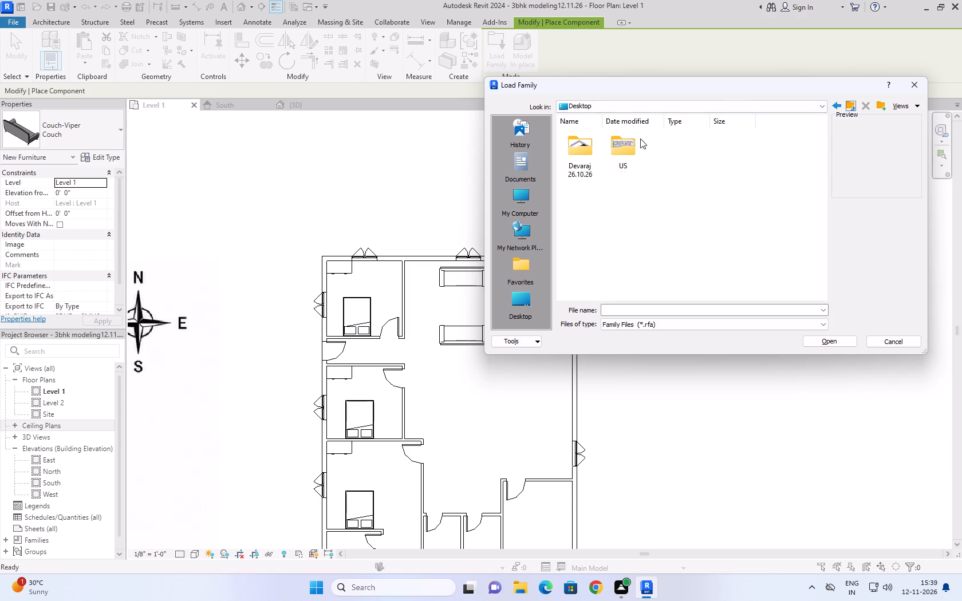
{"action": "double_click", "coordinate": [608, 145]}
{"action": "scroll", "coordinate": [651, 185], "scroll_direction": "down", "scroll_amount": 3}
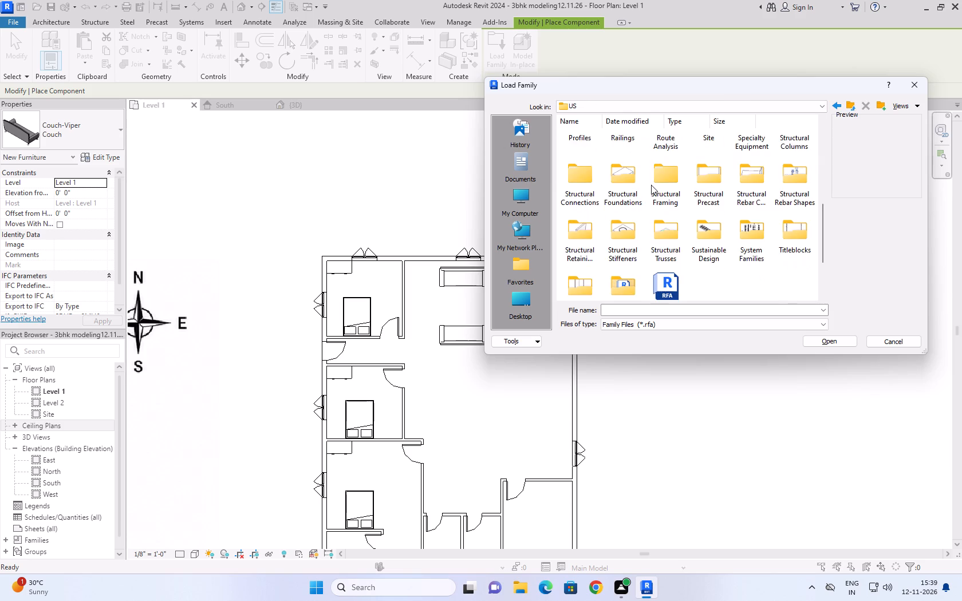
{"action": "scroll", "coordinate": [651, 185], "scroll_direction": "down", "scroll_amount": 5}
{"action": "scroll", "coordinate": [651, 185], "scroll_direction": "up", "scroll_amount": 6}
{"action": "scroll", "coordinate": [651, 185], "scroll_direction": "down", "scroll_amount": 3}
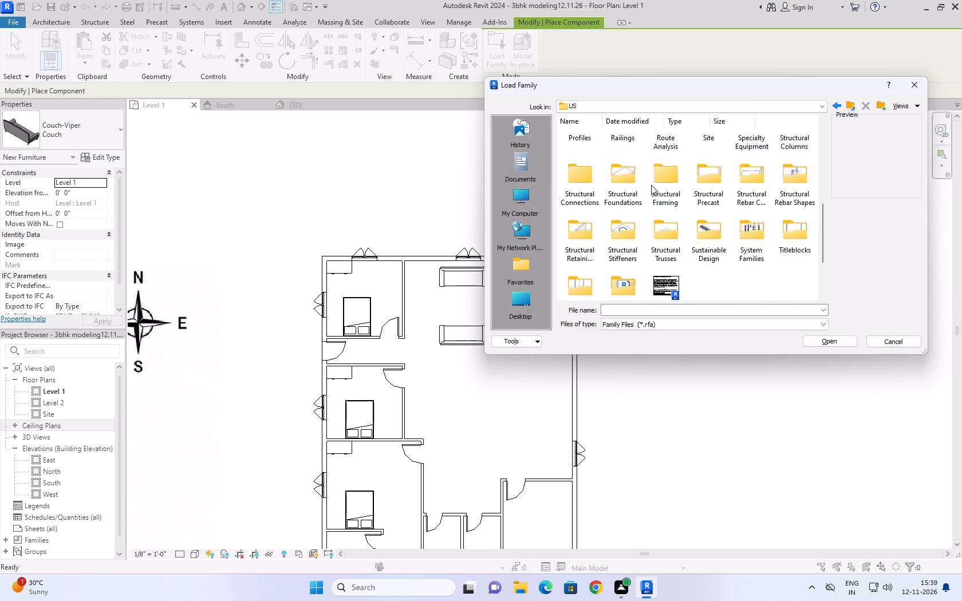
{"action": "scroll", "coordinate": [651, 185], "scroll_direction": "down", "scroll_amount": 2}
{"action": "left_click", "coordinate": [848, 107]}
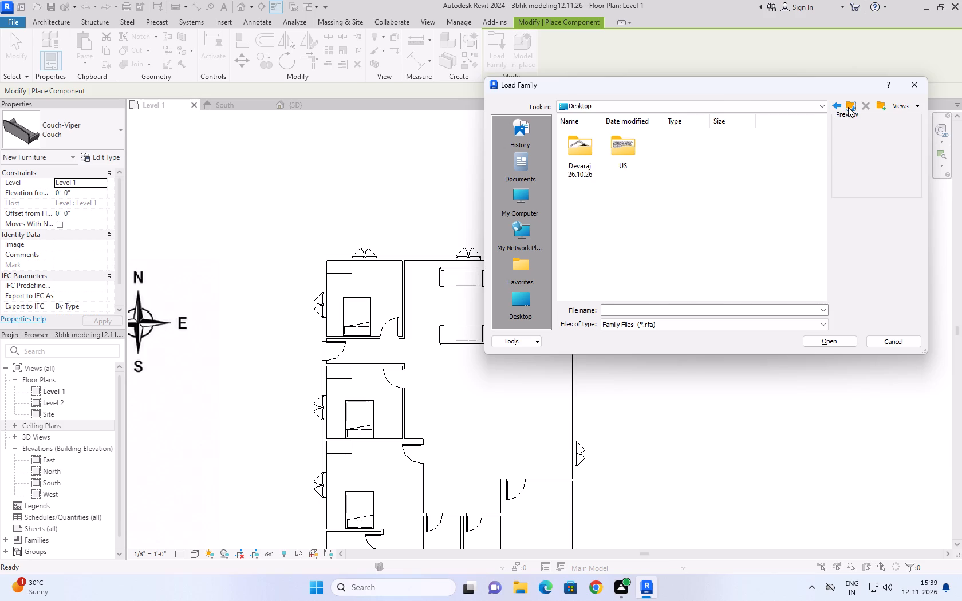
{"action": "double_click", "coordinate": [628, 145]}
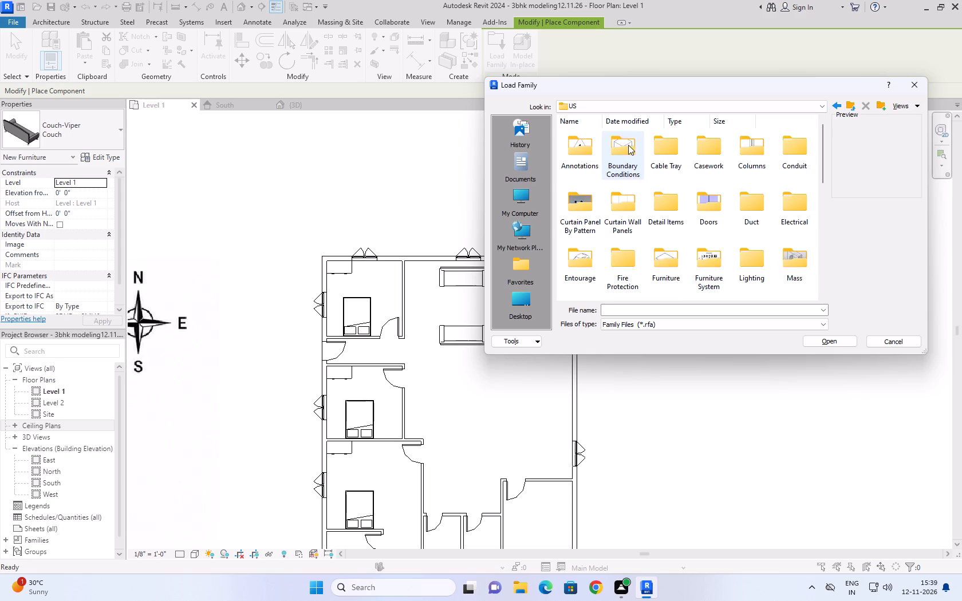
{"action": "scroll", "coordinate": [663, 212], "scroll_direction": "down", "scroll_amount": 10}
{"action": "scroll", "coordinate": [667, 206], "scroll_direction": "up", "scroll_amount": 1}
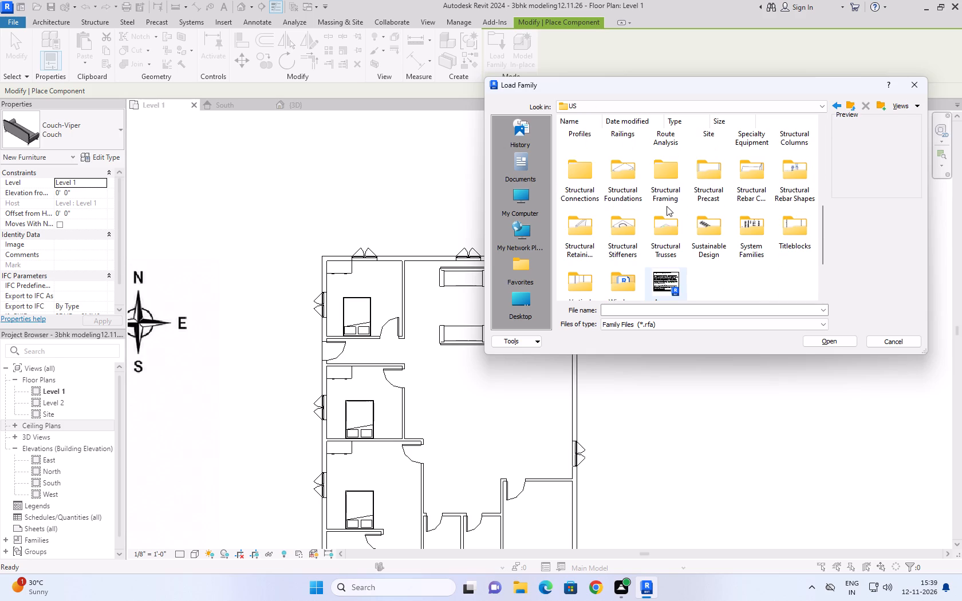
{"action": "scroll", "coordinate": [667, 206], "scroll_direction": "up", "scroll_amount": 1}
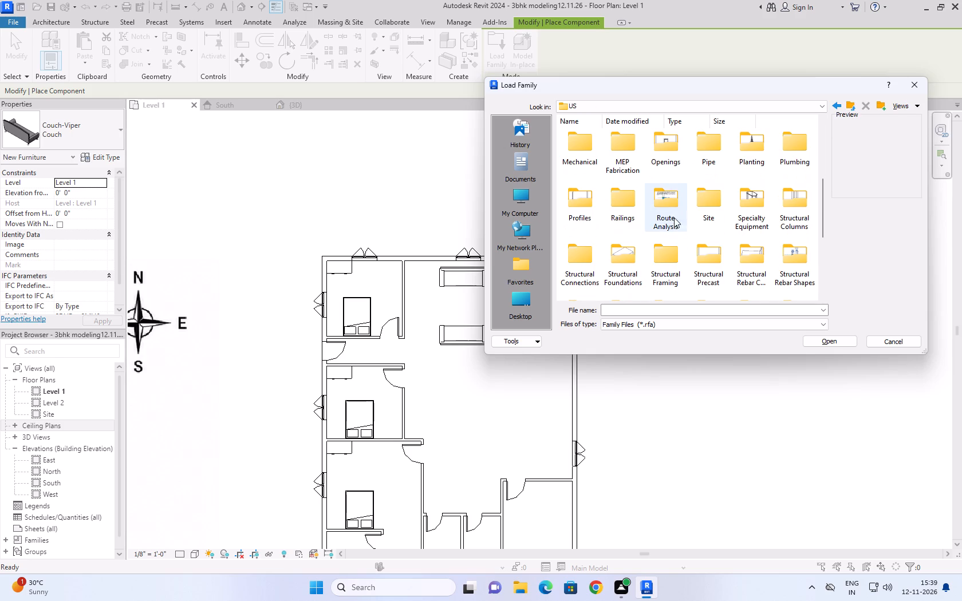
{"action": "double_click", "coordinate": [626, 222]}
{"action": "double_click", "coordinate": [624, 163]}
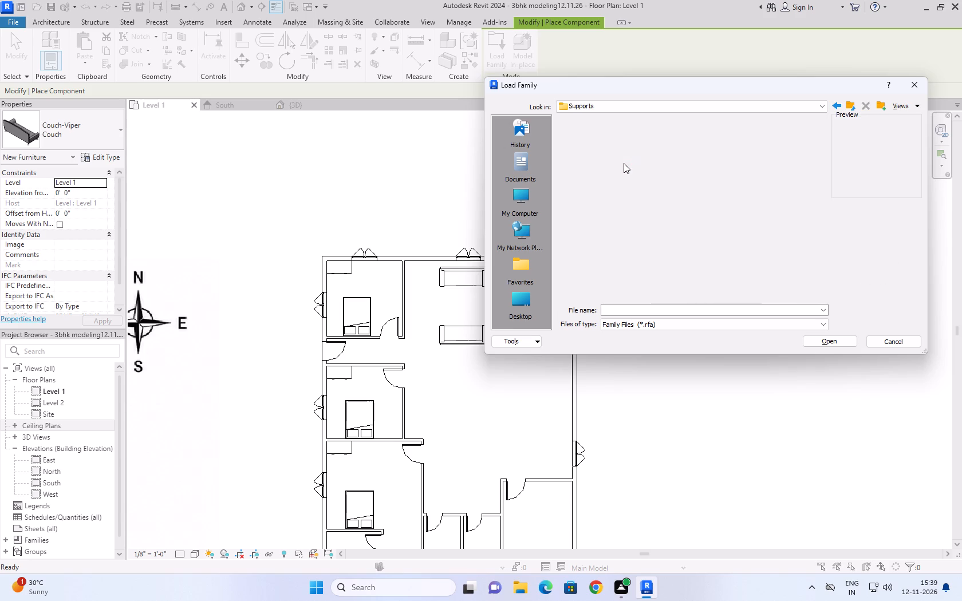
{"action": "left_click", "coordinate": [686, 215]}
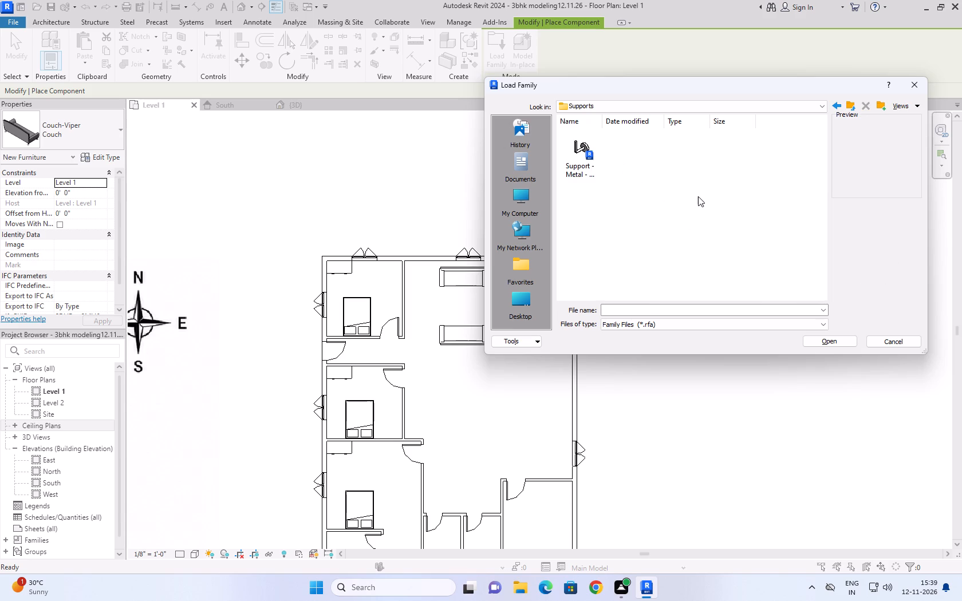
{"action": "key", "text": "BackSpace"}
{"action": "key", "text": "BackSpace"}
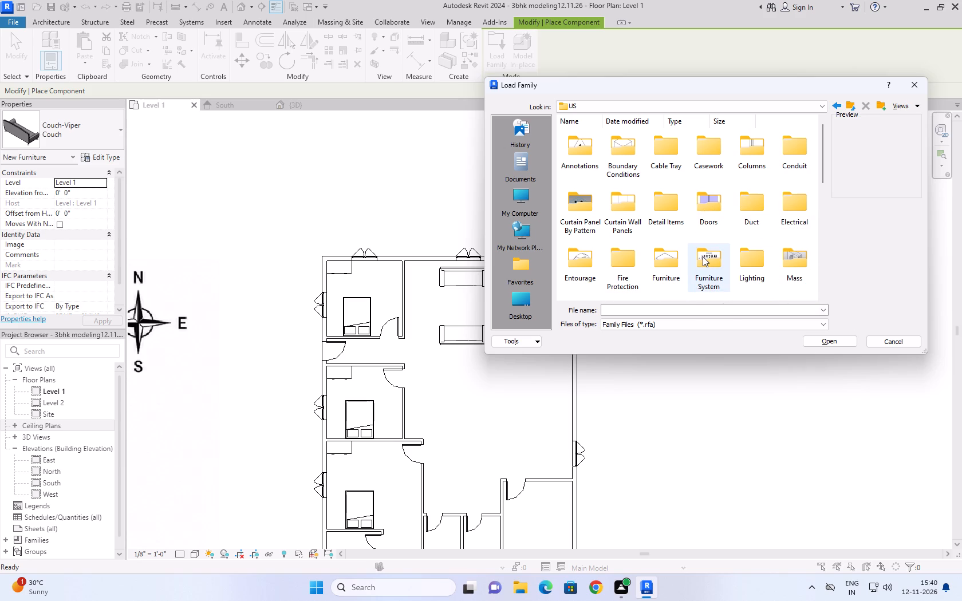
Load Table-Ellipse from the Furniture Tables folder and place the 72" x 36" table between the couches, about 6'-10 1/2" from the north wall.
{"action": "double_click", "coordinate": [669, 261]}
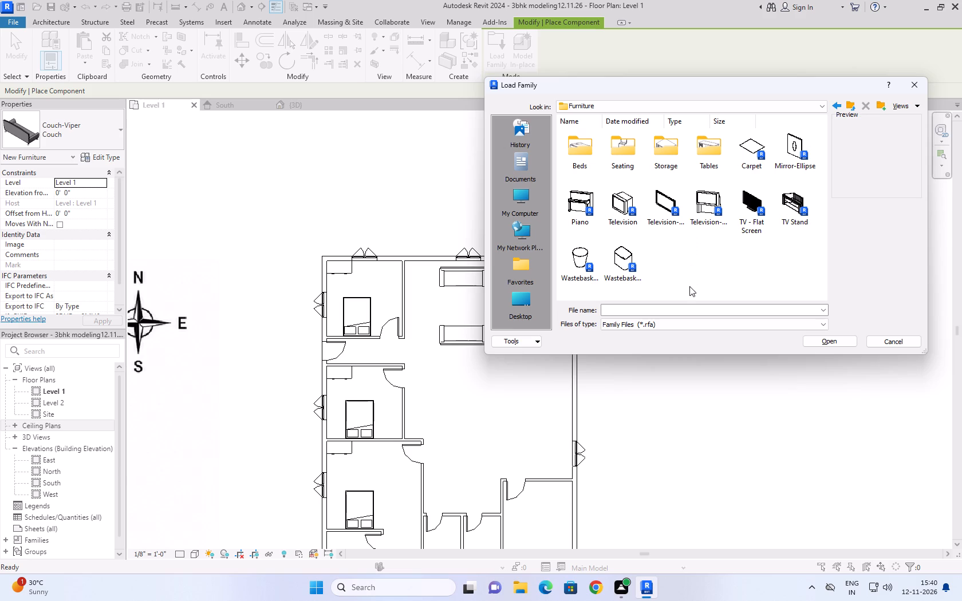
{"action": "double_click", "coordinate": [716, 160]}
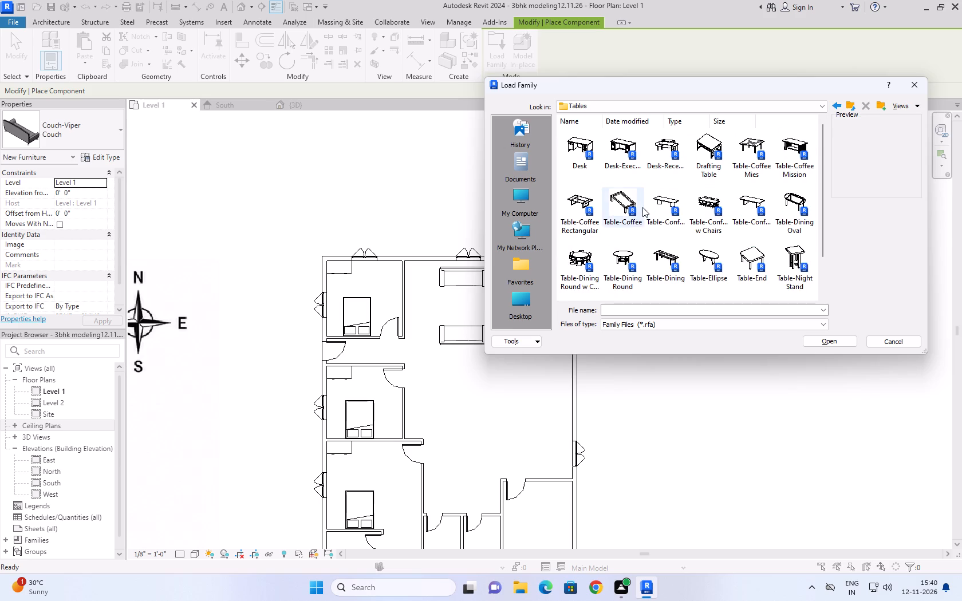
{"action": "scroll", "coordinate": [656, 221], "scroll_direction": "down", "scroll_amount": 3}
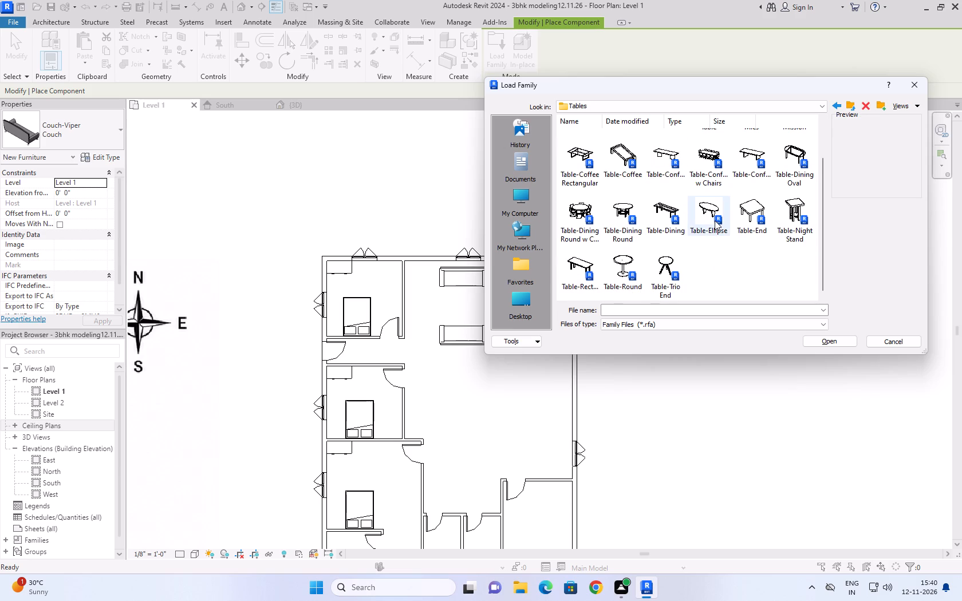
{"action": "left_click", "coordinate": [715, 220]}
{"action": "left_click", "coordinate": [833, 335]}
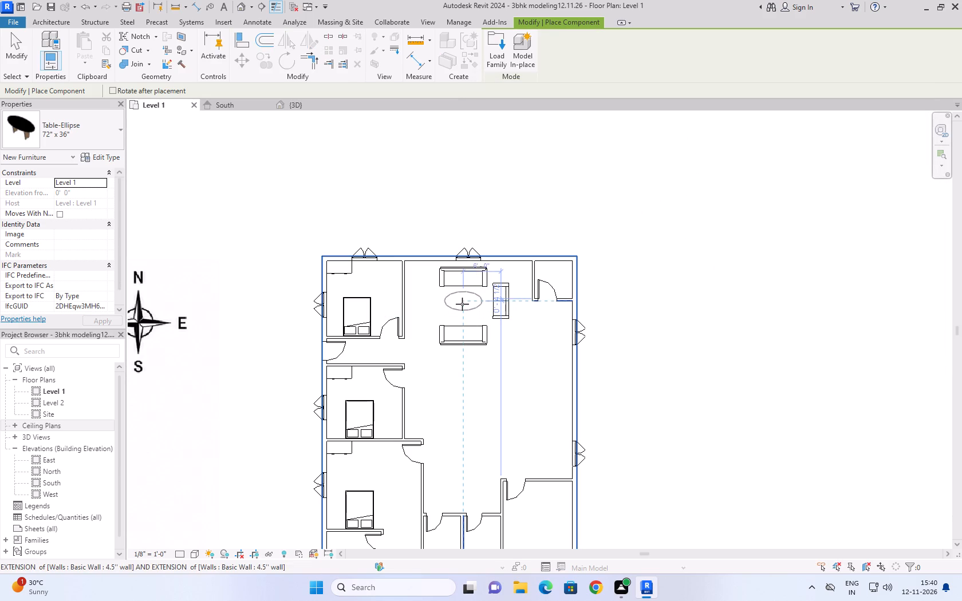
{"action": "left_click", "coordinate": [462, 305]}
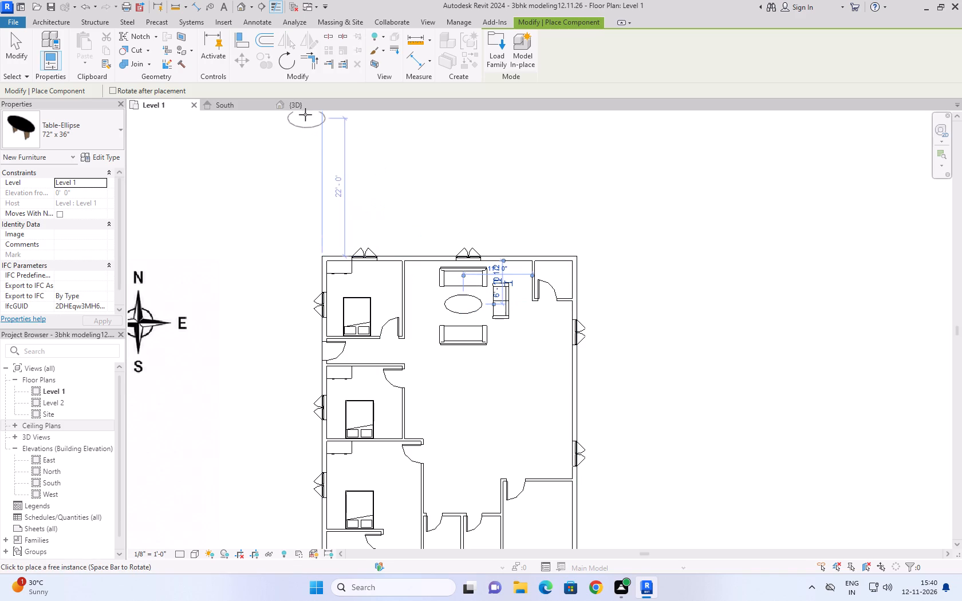
{"action": "left_click", "coordinate": [306, 108]}
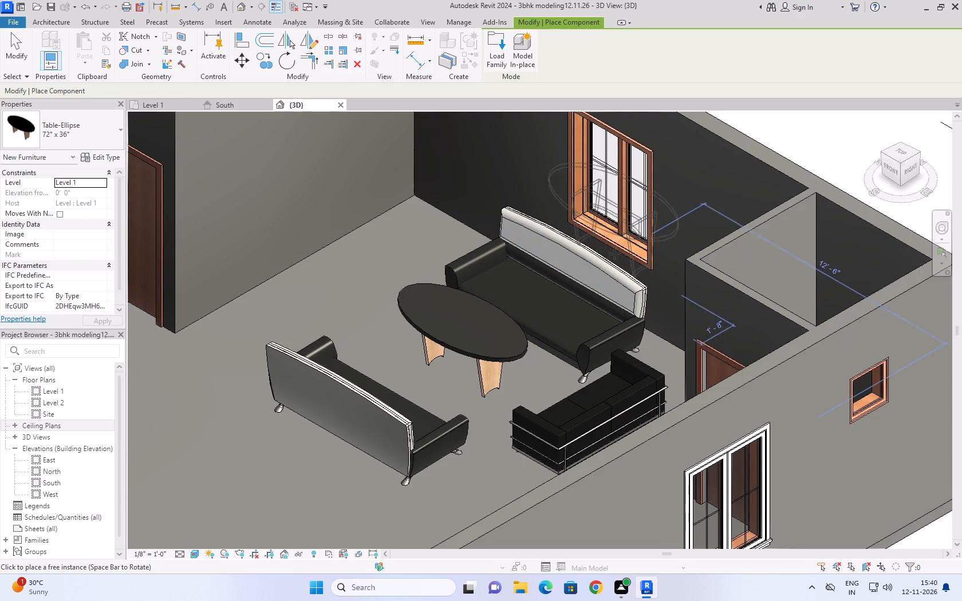
{"action": "left_click", "coordinate": [5, 49]}
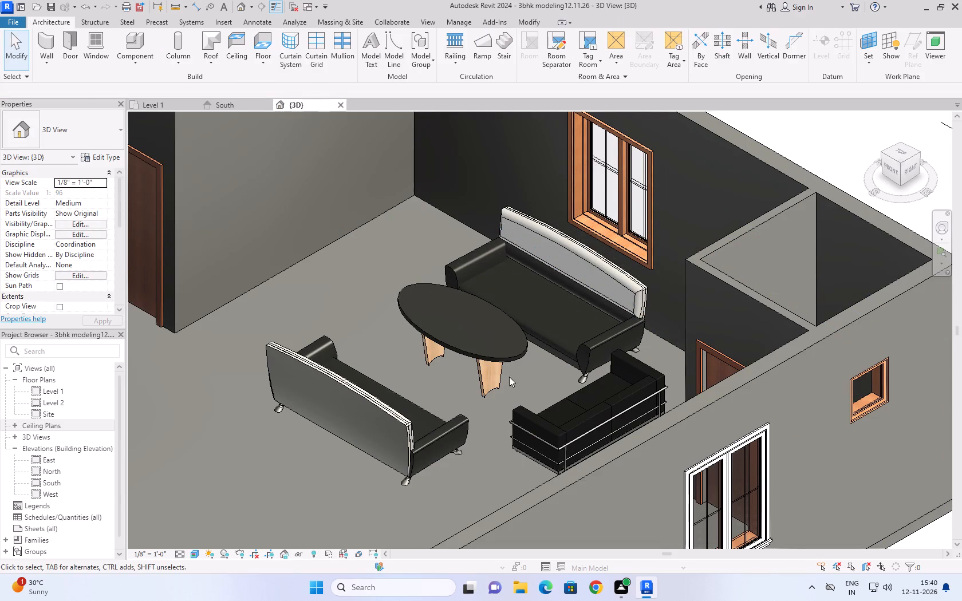
Set the elliptical table's type height to 2'.
{"action": "left_click", "coordinate": [507, 359]}
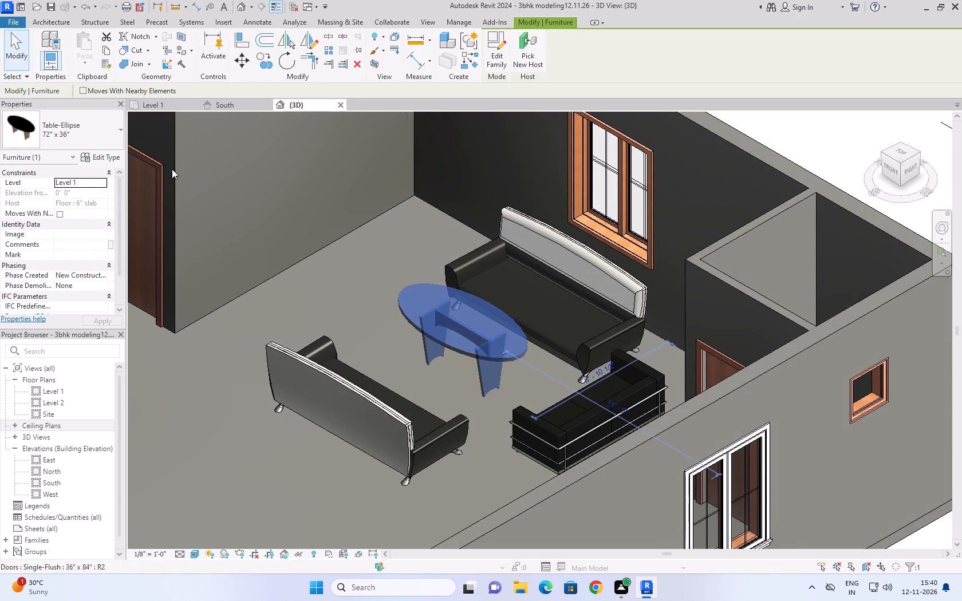
{"action": "left_click", "coordinate": [107, 156]}
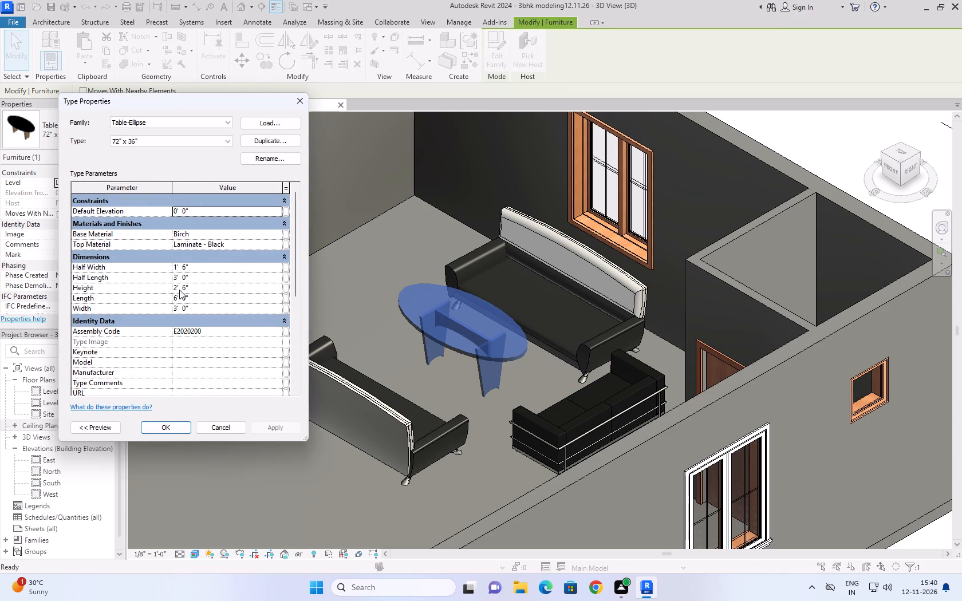
{"action": "left_click", "coordinate": [213, 290]}
{"action": "type", "text": "2'"}
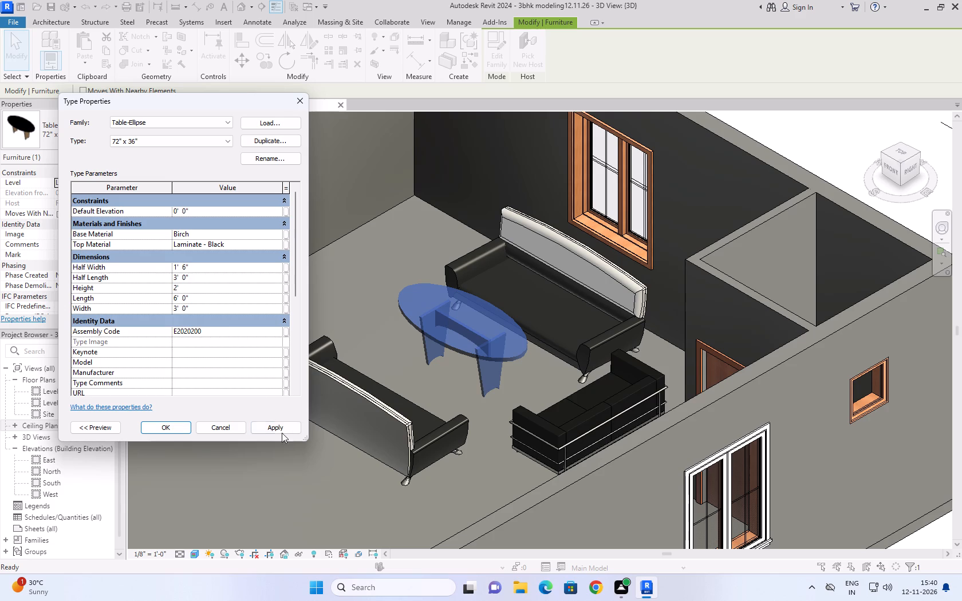
{"action": "left_click", "coordinate": [290, 426]}
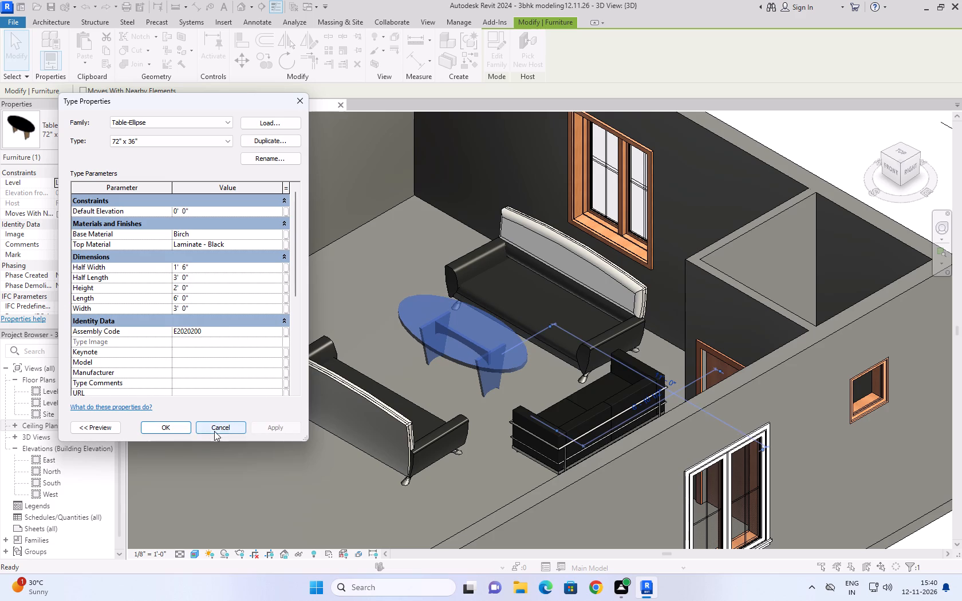
{"action": "left_click", "coordinate": [184, 432]}
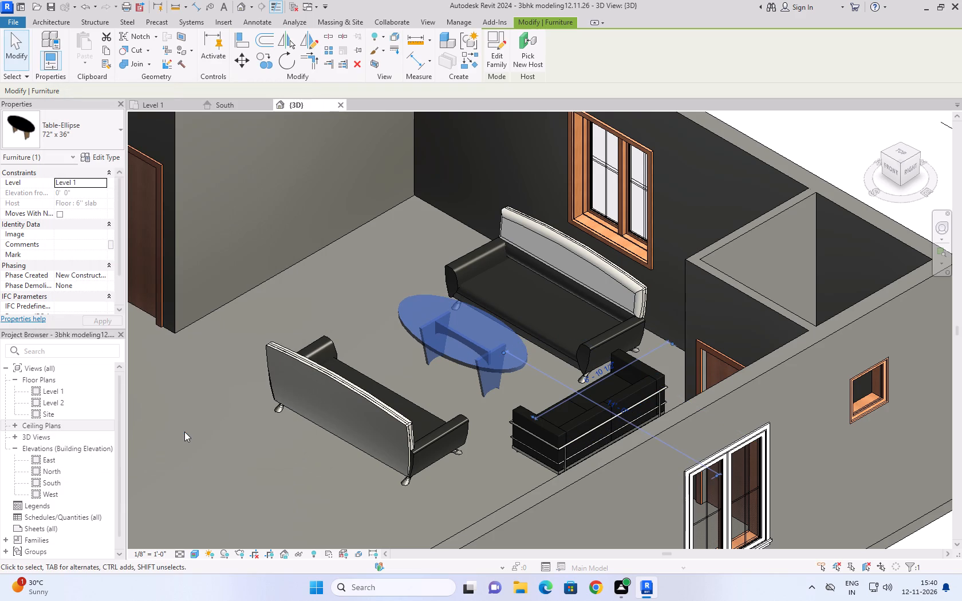
Examine the elliptical table and the surrounding living room seating in the 3D view.
{"action": "left_click", "coordinate": [21, 50]}
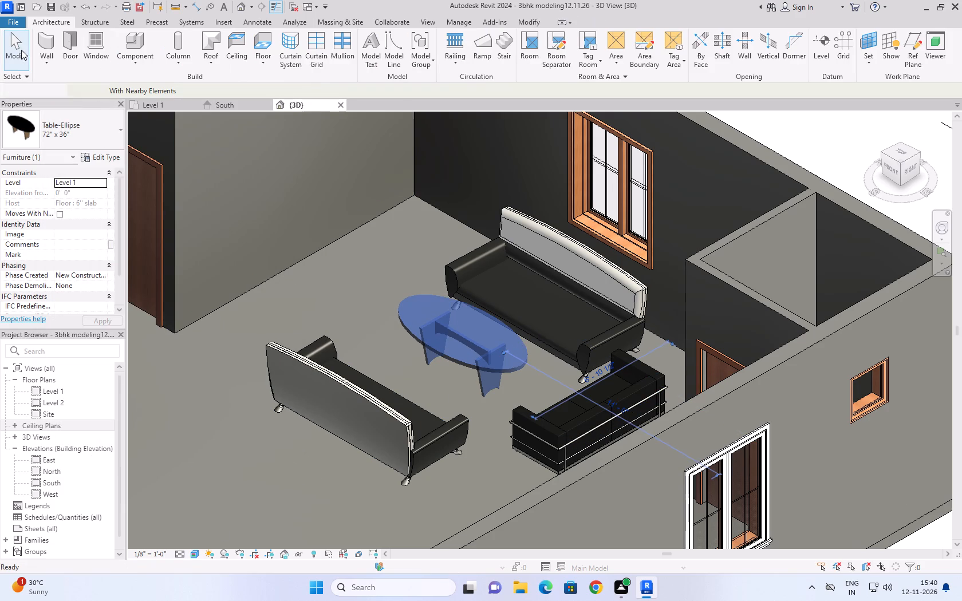
{"action": "scroll", "coordinate": [475, 300], "scroll_direction": "down", "scroll_amount": 1}
{"action": "scroll", "coordinate": [483, 331], "scroll_direction": "up", "scroll_amount": 7}
{"action": "scroll", "coordinate": [483, 331], "scroll_direction": "down", "scroll_amount": 2}
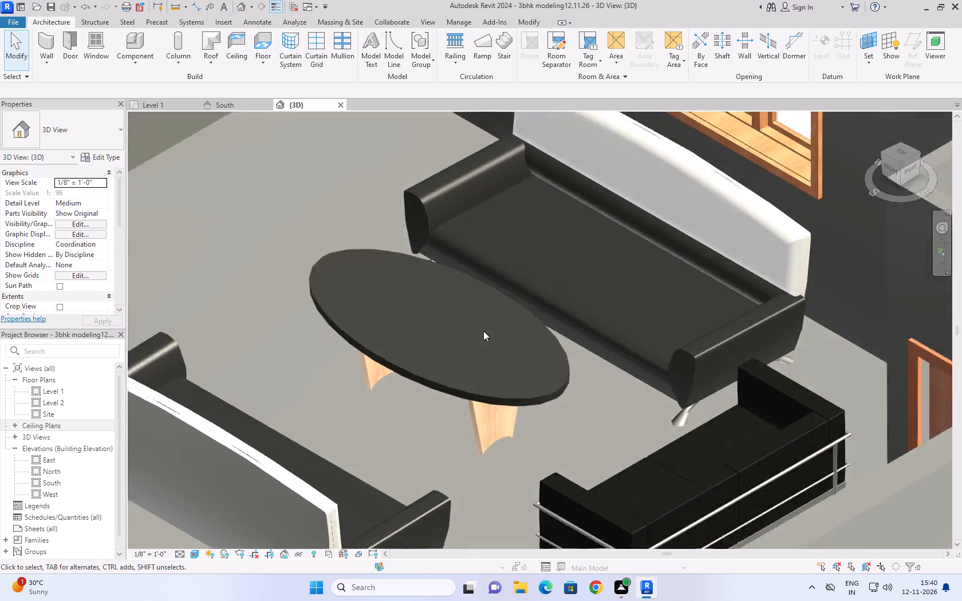
{"action": "scroll", "coordinate": [483, 331], "scroll_direction": "down", "scroll_amount": 9}
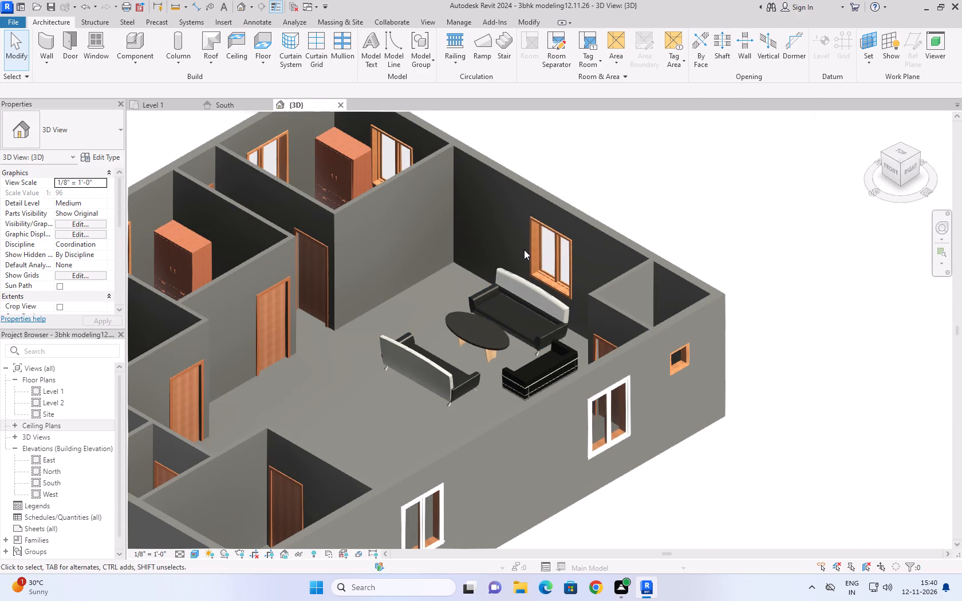
From the Level 1 plan, load the Table-Dining Round w Chairs family from the Tables folder and leave placement without placing a table.
{"action": "left_click", "coordinate": [222, 102]}
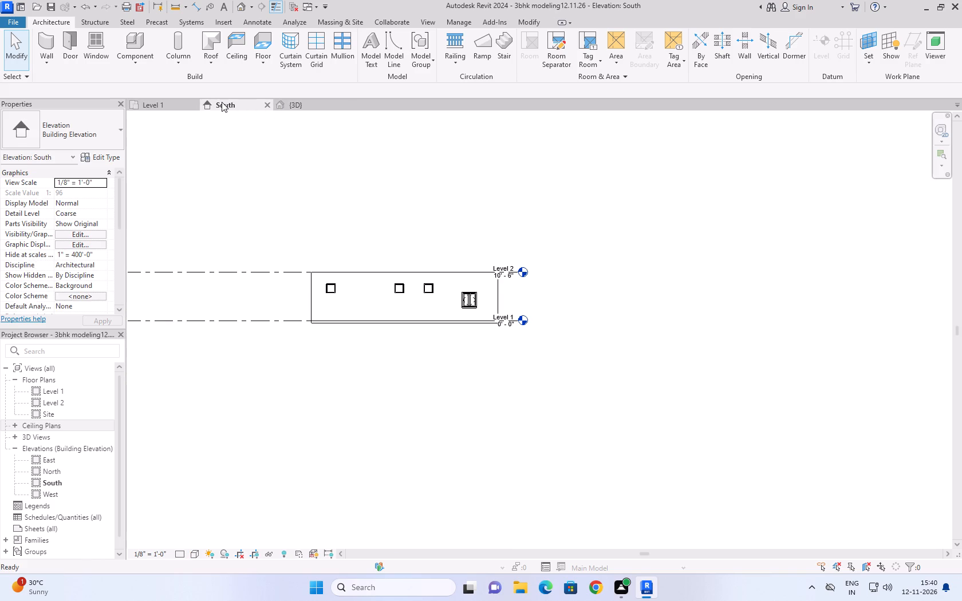
{"action": "left_click", "coordinate": [156, 102]}
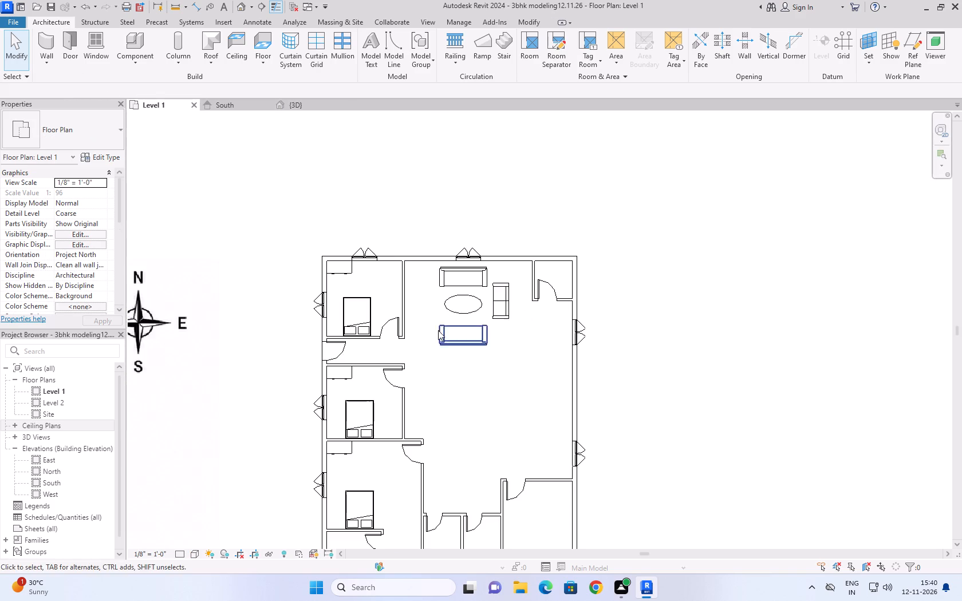
{"action": "scroll", "coordinate": [479, 284], "scroll_direction": "down", "scroll_amount": 5}
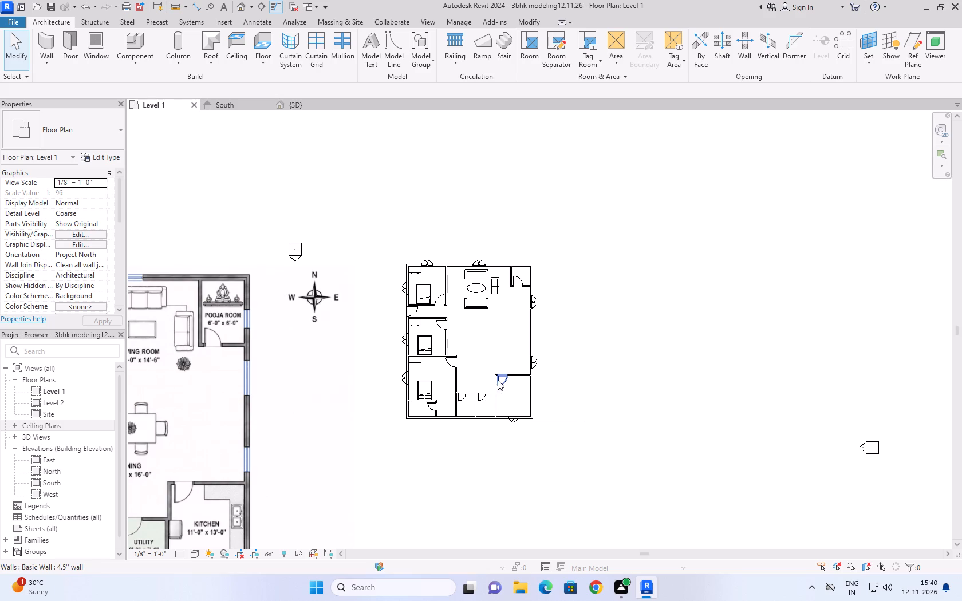
{"action": "scroll", "coordinate": [463, 337], "scroll_direction": "up", "scroll_amount": 3}
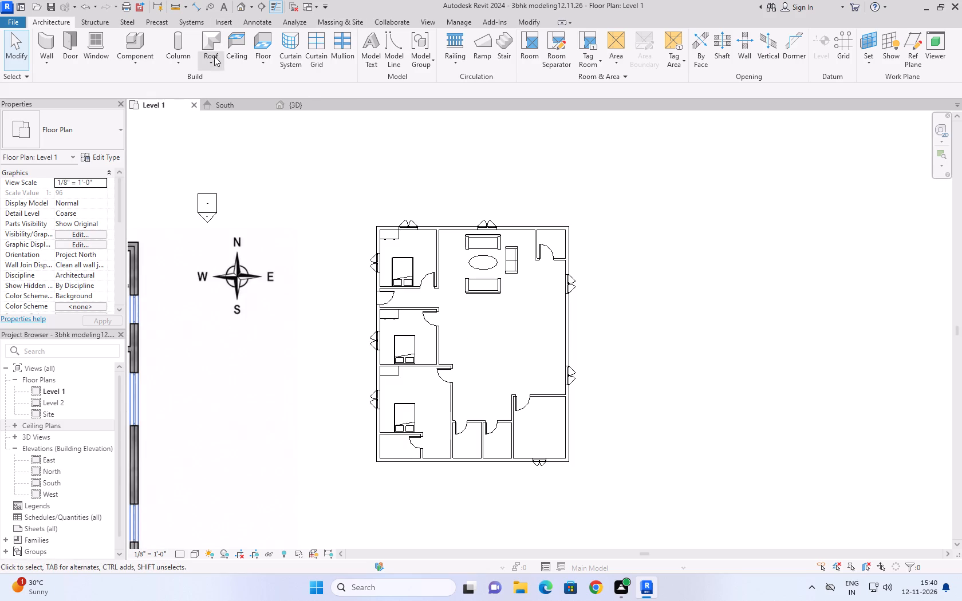
{"action": "left_click", "coordinate": [155, 65]}
{"action": "left_click", "coordinate": [162, 77]}
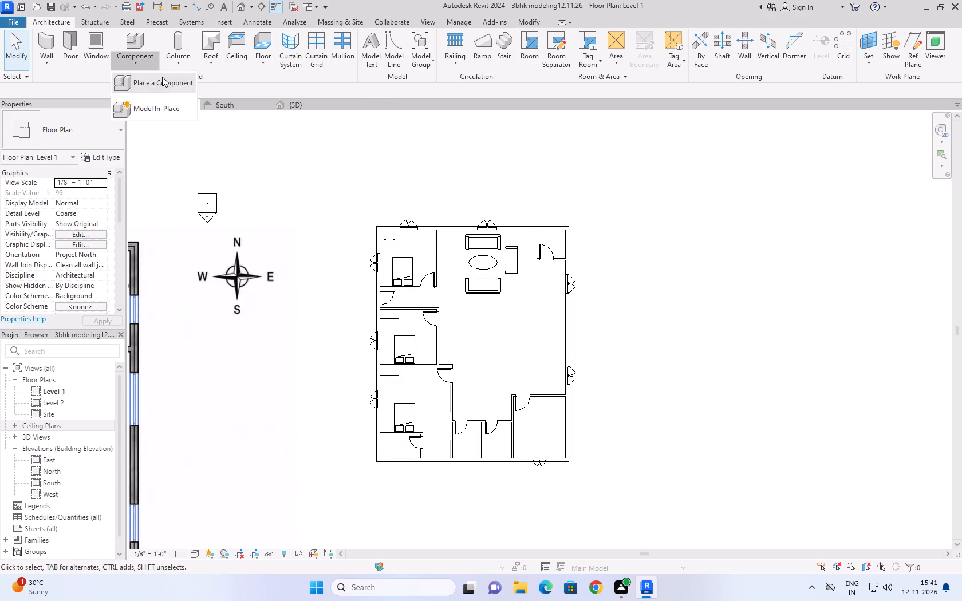
{"action": "left_click", "coordinate": [495, 47]}
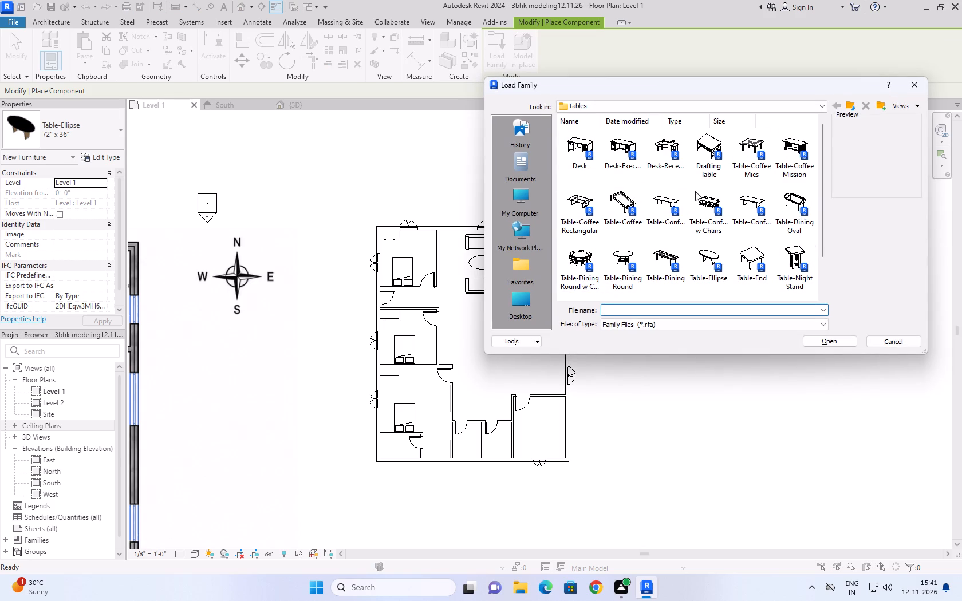
{"action": "left_click", "coordinate": [700, 191]}
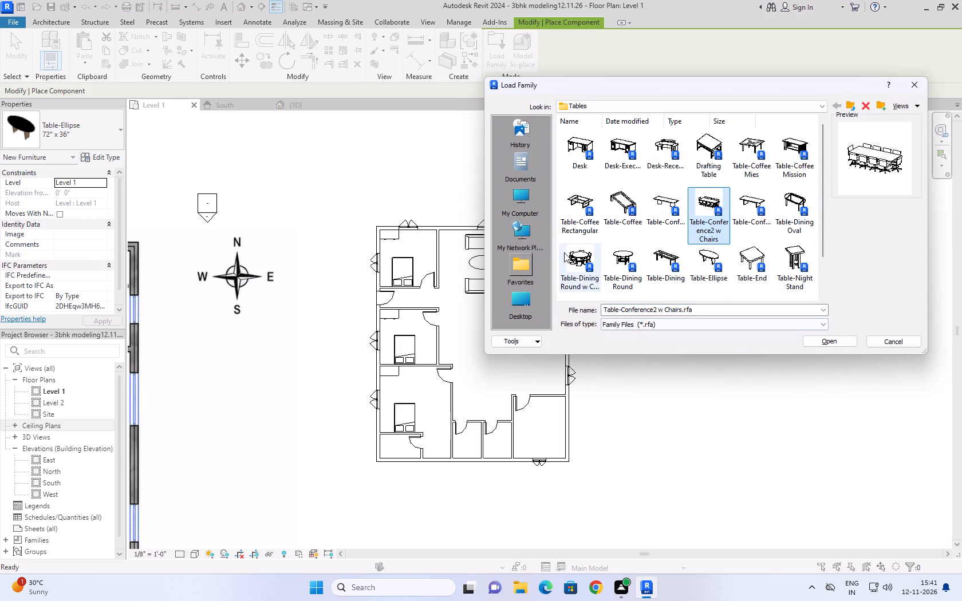
{"action": "scroll", "coordinate": [638, 266], "scroll_direction": "down", "scroll_amount": 2}
{"action": "scroll", "coordinate": [638, 266], "scroll_direction": "up", "scroll_amount": 2}
{"action": "scroll", "coordinate": [638, 266], "scroll_direction": "down", "scroll_amount": 3}
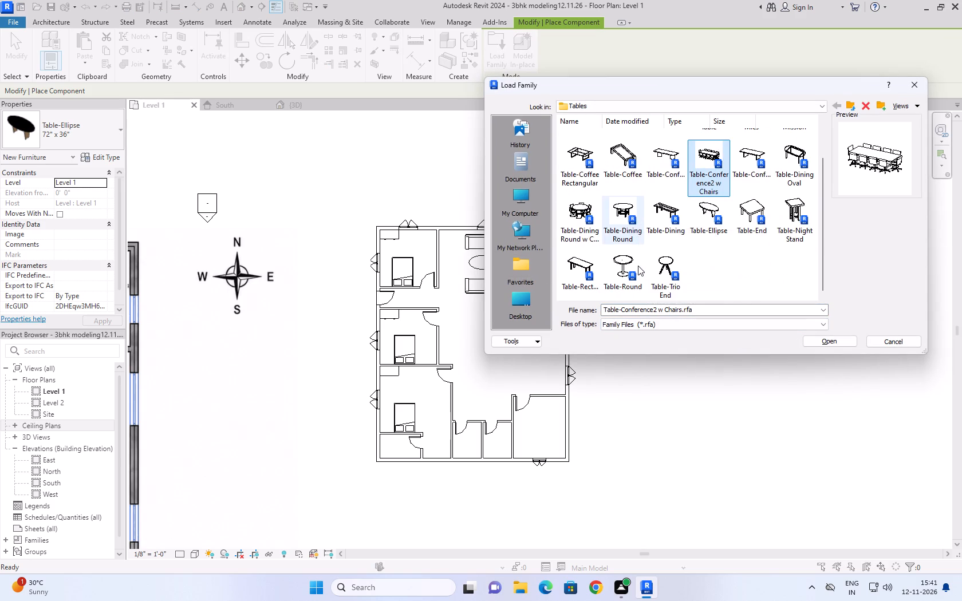
{"action": "scroll", "coordinate": [638, 266], "scroll_direction": "up", "scroll_amount": 1}
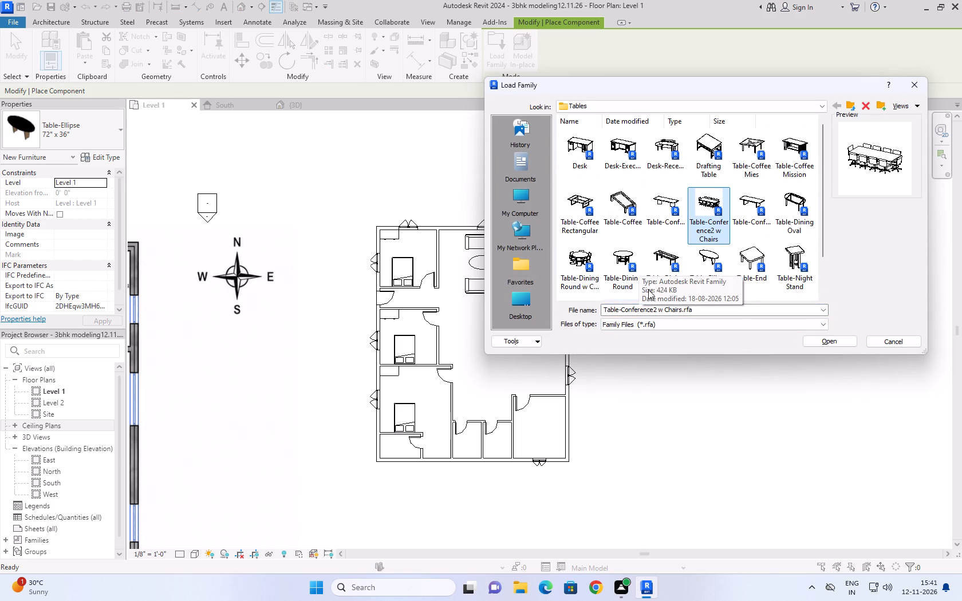
{"action": "left_click", "coordinate": [697, 214]}
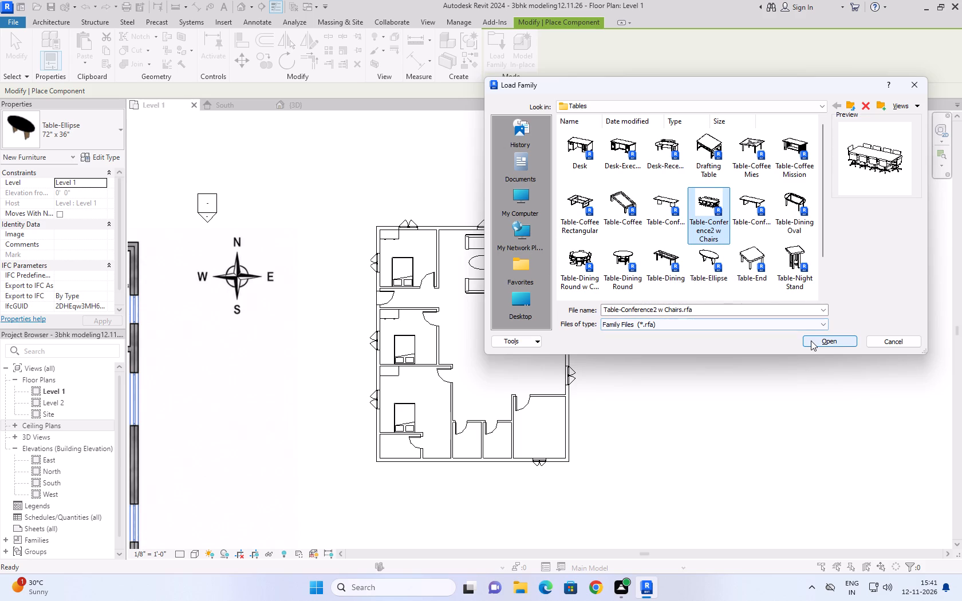
{"action": "left_click", "coordinate": [588, 258]}
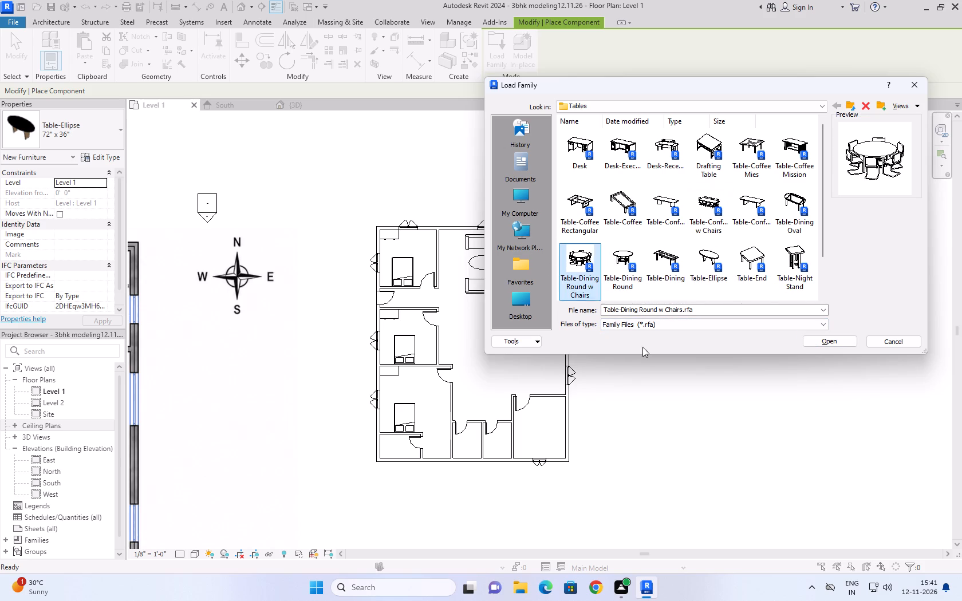
{"action": "left_click", "coordinate": [816, 341]}
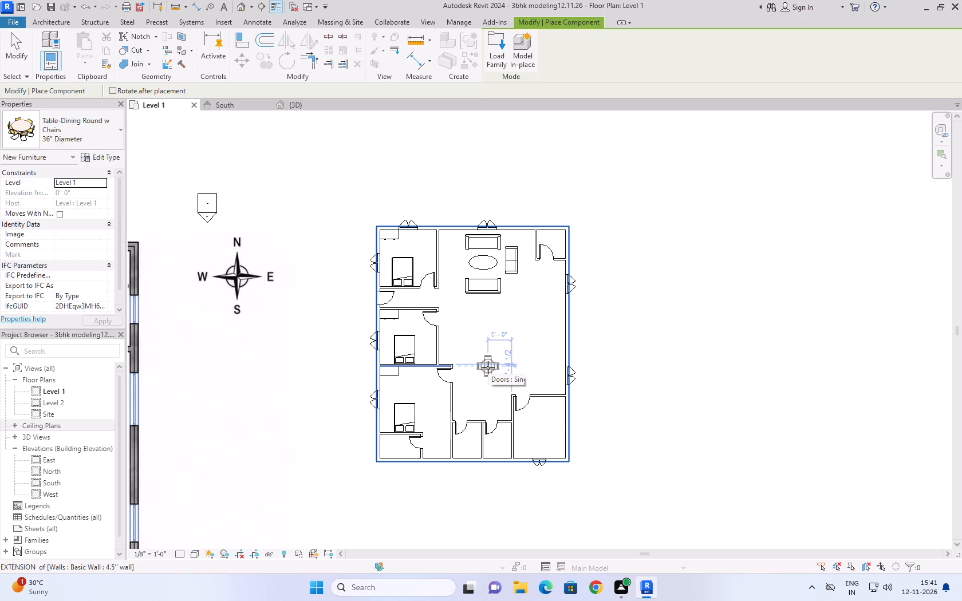
{"action": "left_click", "coordinate": [17, 56]}
Load Table-Conference2 w Chairs and place the 48" x 144" table in the dining area, about 3'-0" west of the kitchen's west wall line.
{"action": "left_click", "coordinate": [136, 69]}
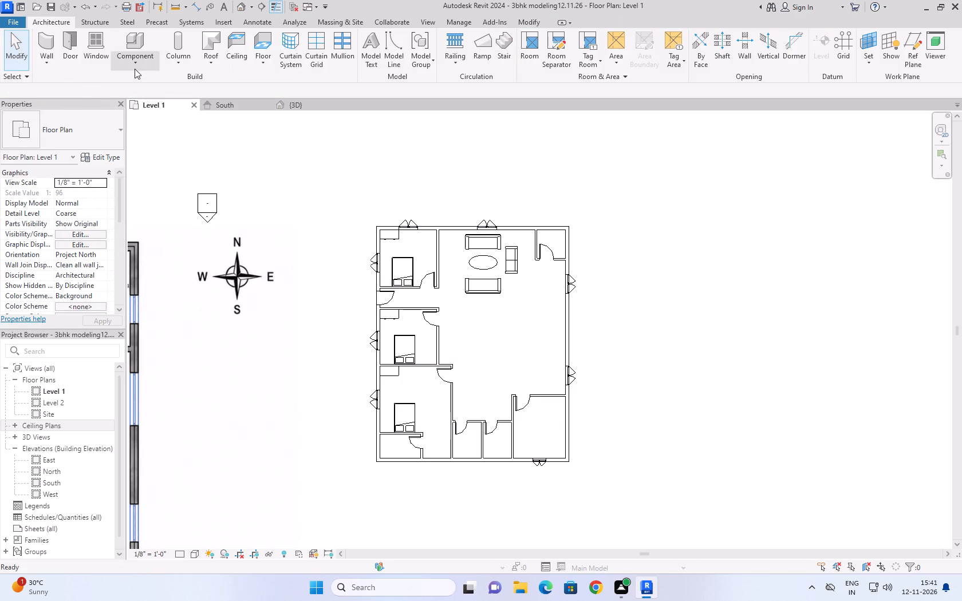
{"action": "left_click", "coordinate": [141, 86]}
{"action": "left_click", "coordinate": [506, 50]}
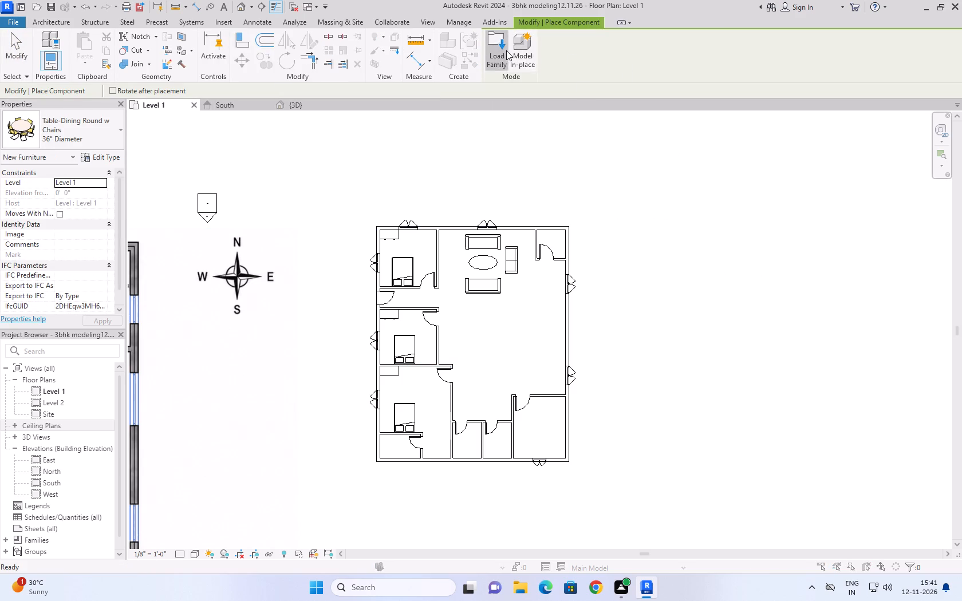
{"action": "left_click", "coordinate": [722, 204]}
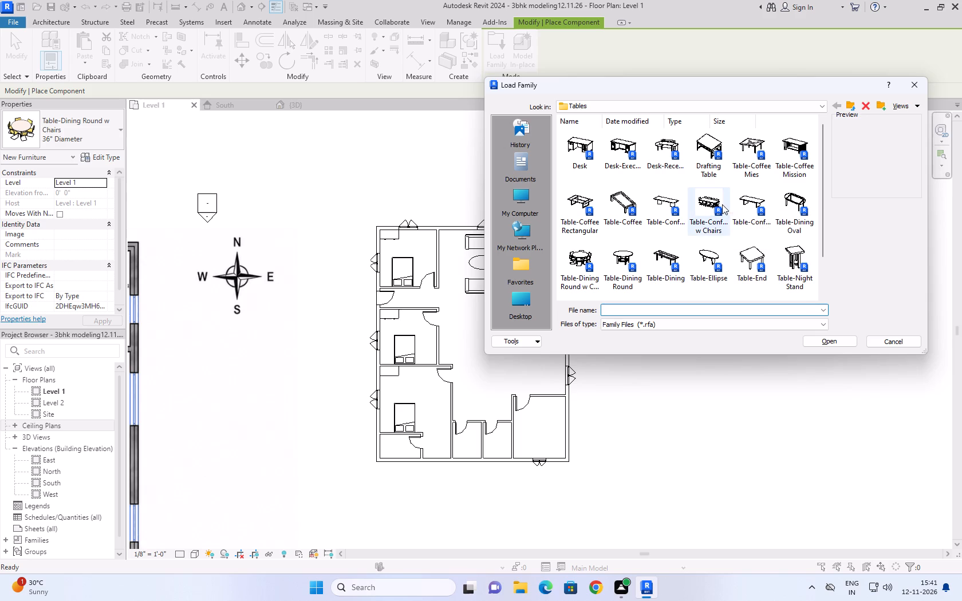
{"action": "left_click", "coordinate": [802, 340]}
{"action": "left_click", "coordinate": [802, 340]}
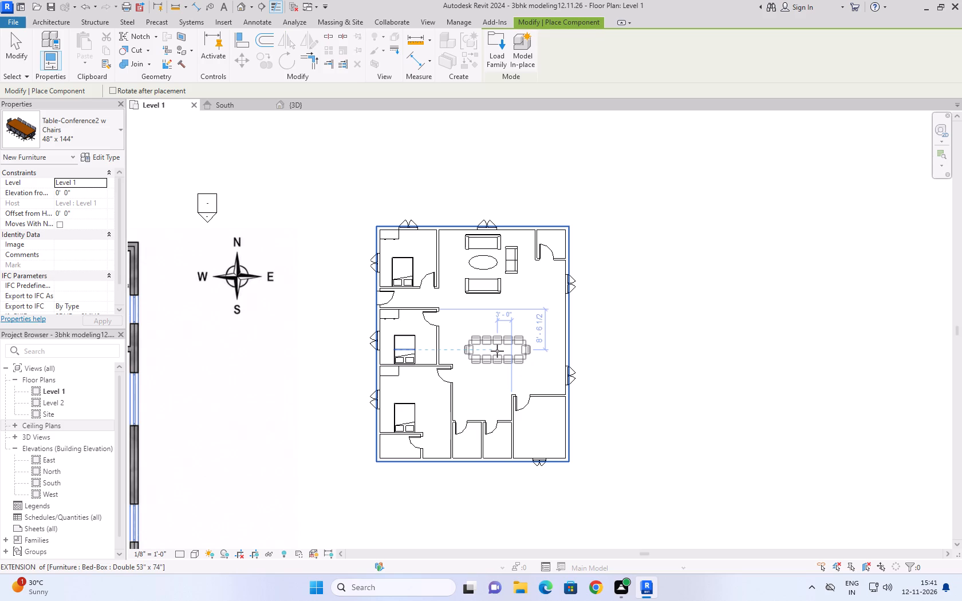
{"action": "left_click", "coordinate": [497, 351]}
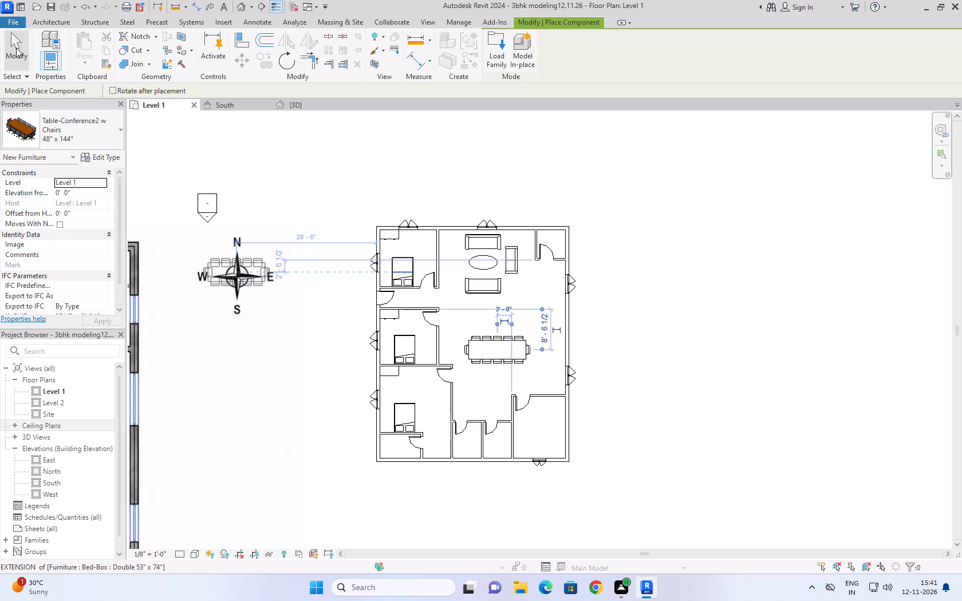
{"action": "left_click", "coordinate": [16, 48]}
Set the number of chairs in the dining table's type properties to 8.
{"action": "left_click", "coordinate": [484, 353]}
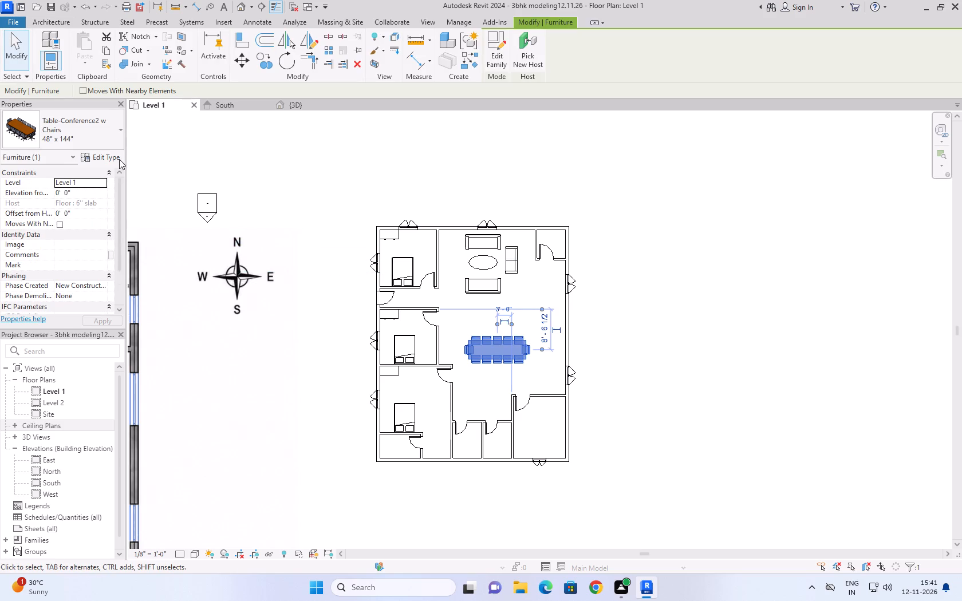
{"action": "left_click", "coordinate": [105, 160]}
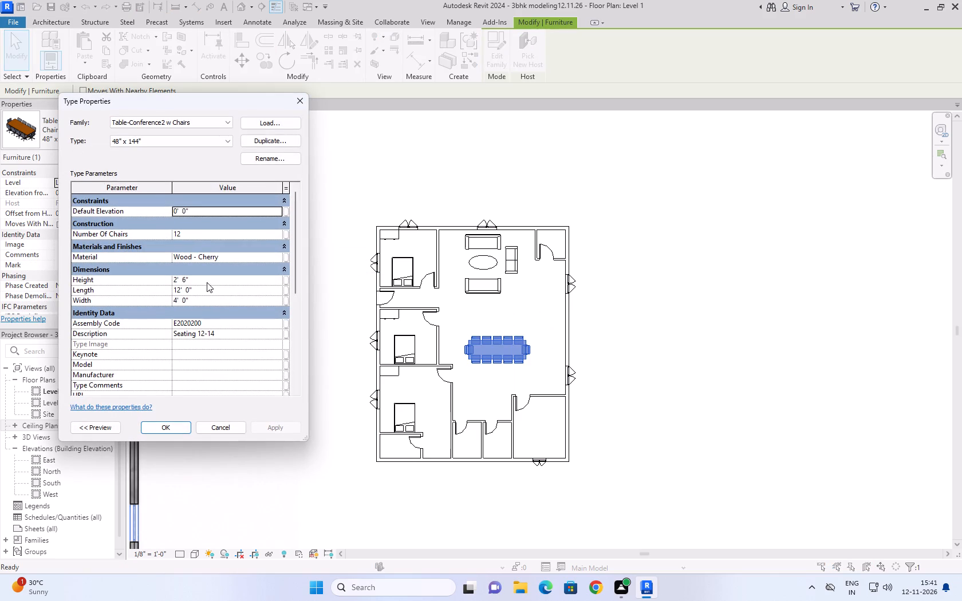
{"action": "left_click", "coordinate": [198, 236]}
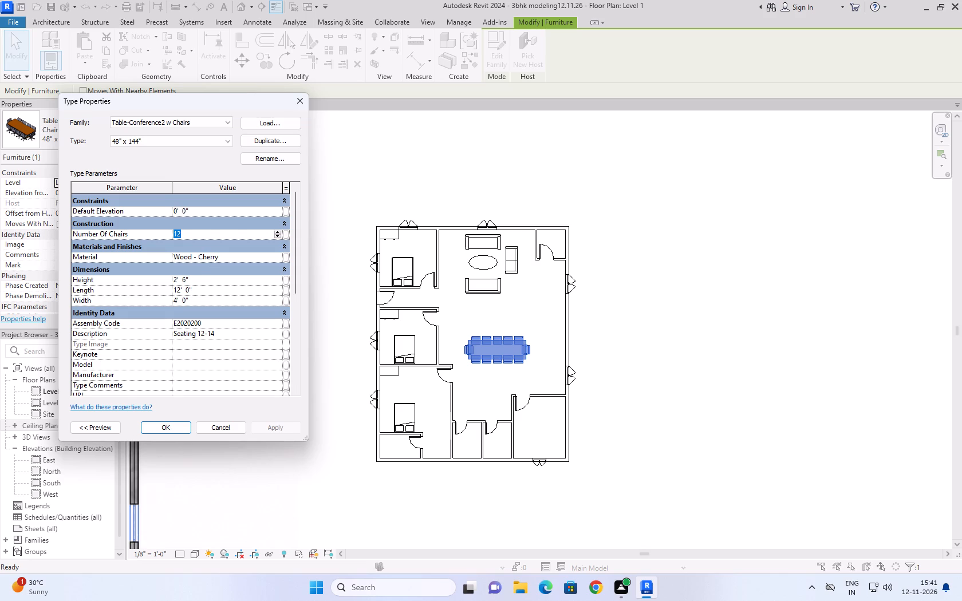
{"action": "key", "text": "8"}
{"action": "left_click", "coordinate": [265, 424]}
{"action": "left_click", "coordinate": [182, 429]}
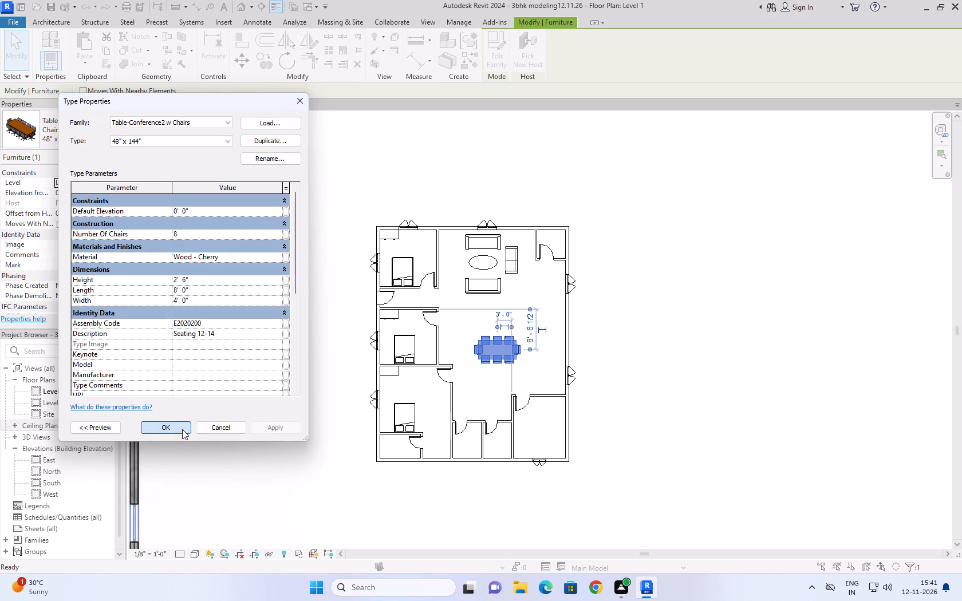
{"action": "left_click", "coordinate": [680, 351]}
Examine the furniture layout on the Level 1 plan, from the dining area to the bedrooms and the surrounding rooms.
{"action": "scroll", "coordinate": [503, 362], "scroll_direction": "up", "scroll_amount": 3}
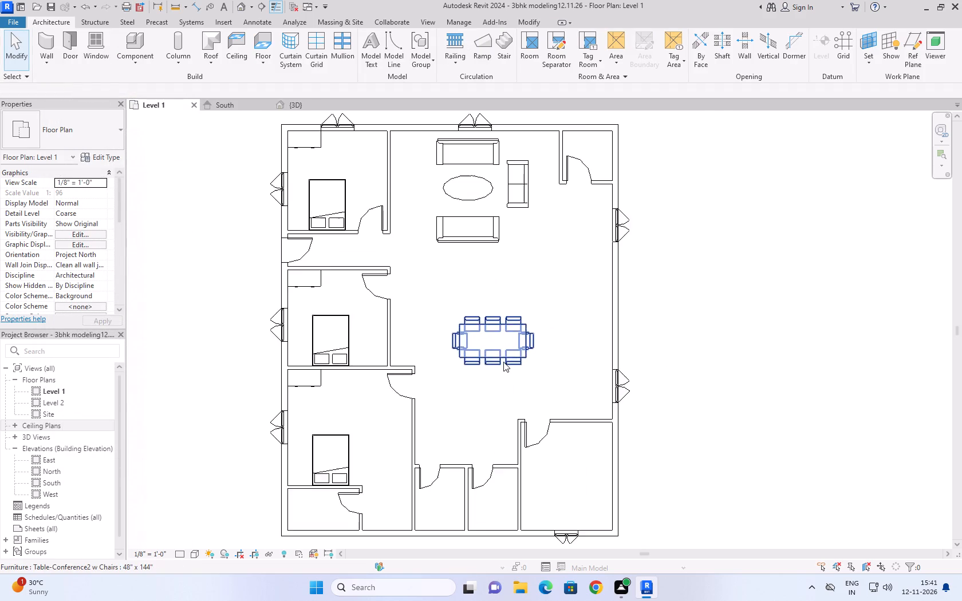
{"action": "scroll", "coordinate": [503, 362], "scroll_direction": "up", "scroll_amount": 5}
{"action": "scroll", "coordinate": [601, 341], "scroll_direction": "up", "scroll_amount": 4}
{"action": "scroll", "coordinate": [601, 336], "scroll_direction": "down", "scroll_amount": 9}
{"action": "middle_click_drag", "start_coordinate": [601, 310], "coordinate": [521, 386]}
{"action": "scroll", "coordinate": [405, 337], "scroll_direction": "down", "scroll_amount": 2}
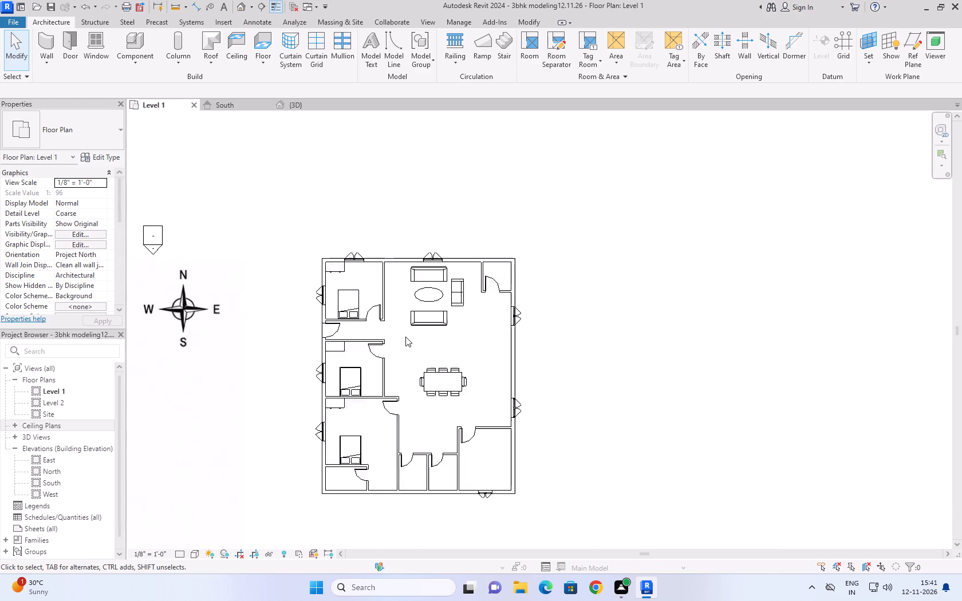
{"action": "scroll", "coordinate": [405, 337], "scroll_direction": "down", "scroll_amount": 2}
{"action": "scroll", "coordinate": [405, 337], "scroll_direction": "up", "scroll_amount": 6}
{"action": "scroll", "coordinate": [405, 337], "scroll_direction": "down", "scroll_amount": 7}
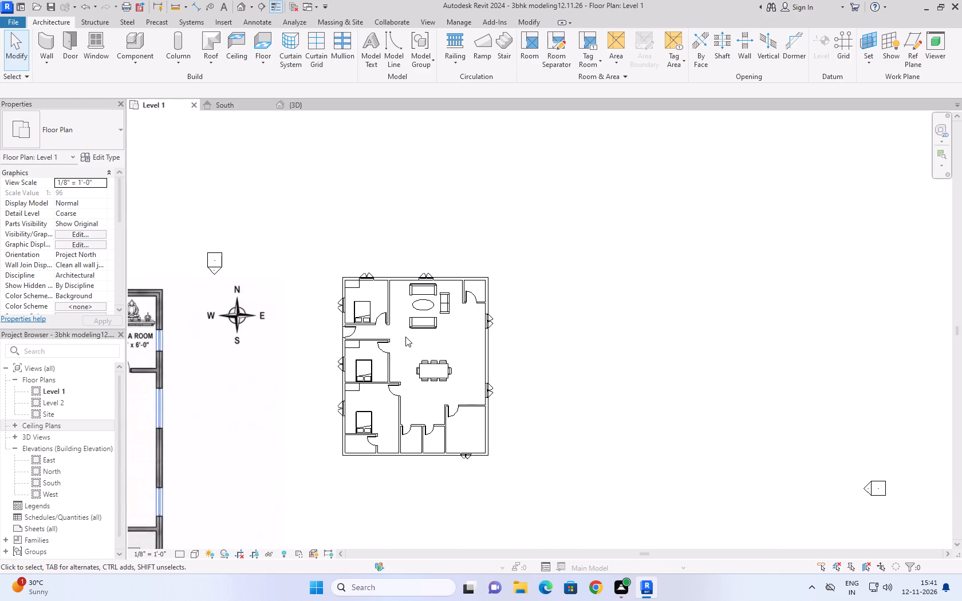
{"action": "scroll", "coordinate": [405, 337], "scroll_direction": "up", "scroll_amount": 4}
{"action": "left_click", "coordinate": [22, 56]}
{"action": "scroll", "coordinate": [550, 234], "scroll_direction": "down", "scroll_amount": 2}
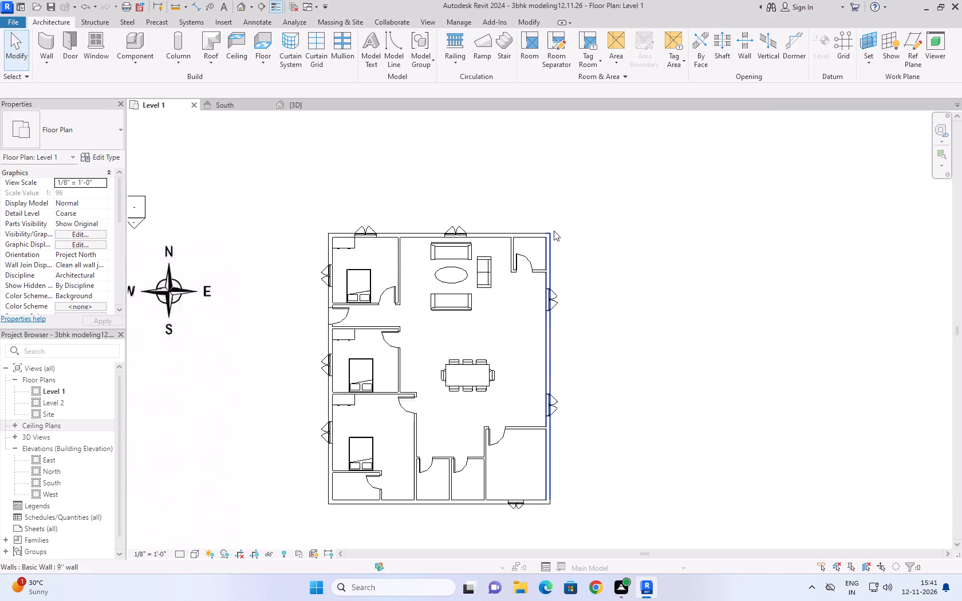
{"action": "scroll", "coordinate": [554, 231], "scroll_direction": "down", "scroll_amount": 2}
{"action": "scroll", "coordinate": [445, 359], "scroll_direction": "up", "scroll_amount": 5}
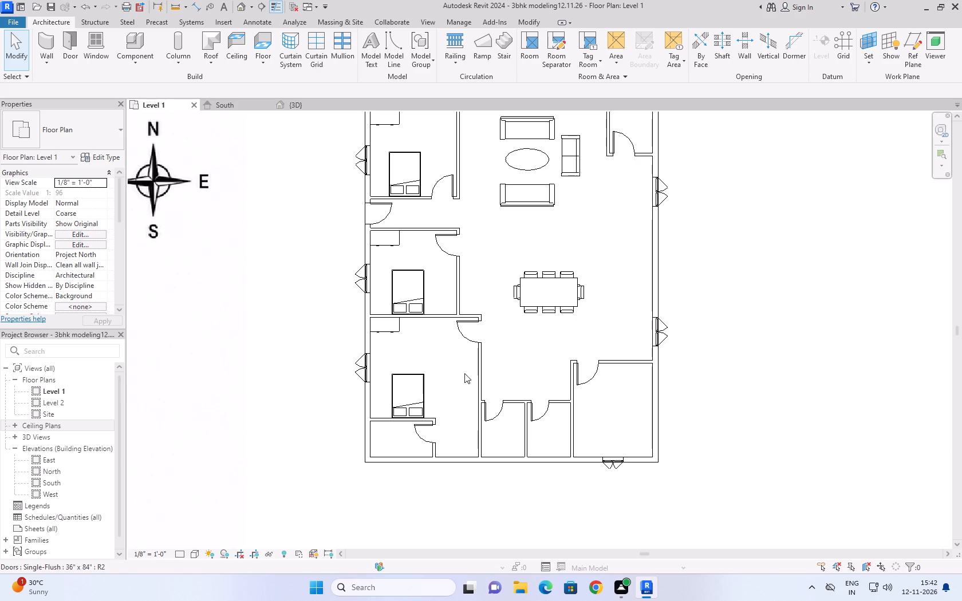
{"action": "left_click", "coordinate": [547, 347]}
{"action": "scroll", "coordinate": [547, 347], "scroll_direction": "down", "scroll_amount": 4}
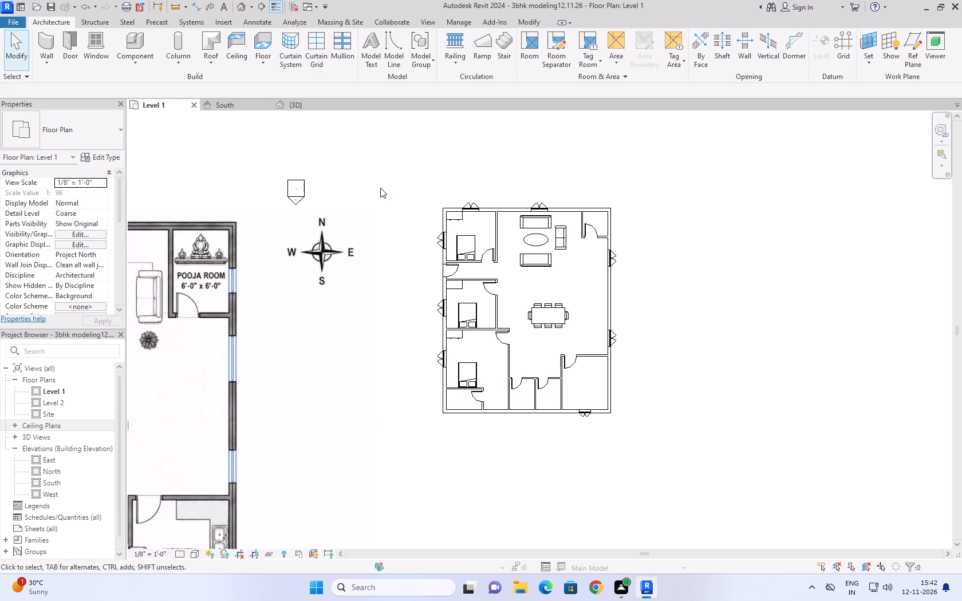
Examine the whole furnished house in the 3D view from its home orientation.
{"action": "left_click", "coordinate": [306, 108]}
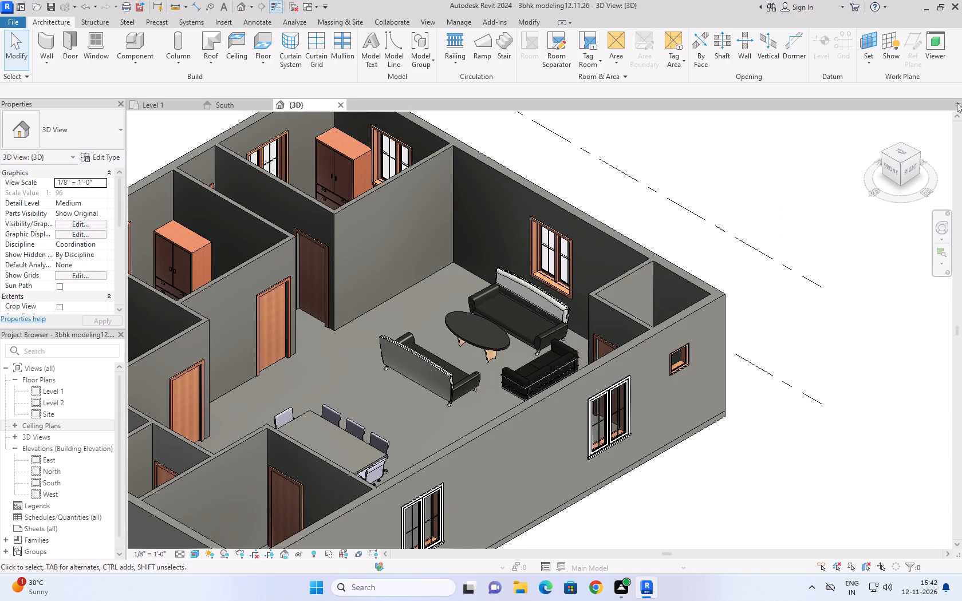
{"action": "left_click", "coordinate": [878, 120]}
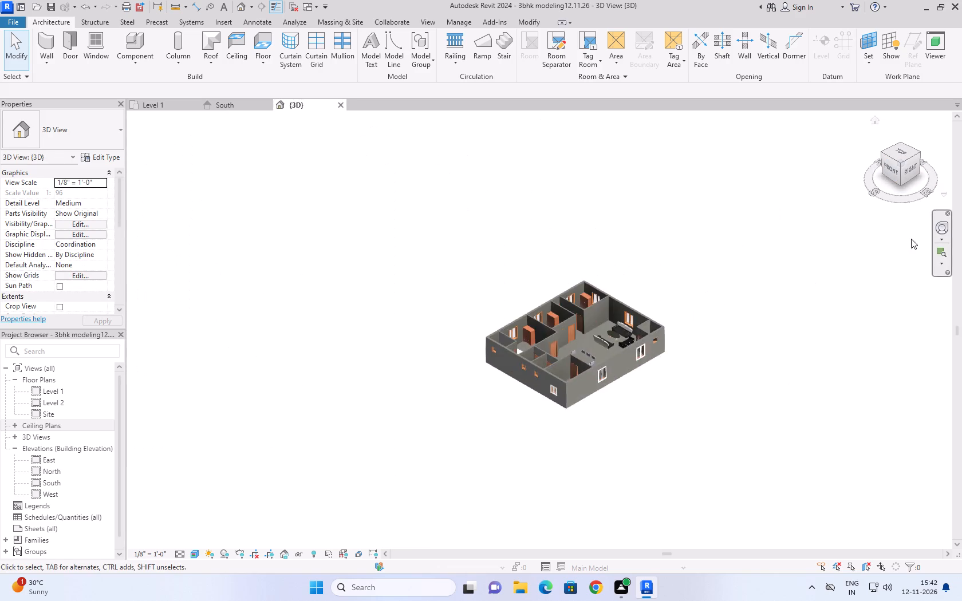
{"action": "scroll", "coordinate": [833, 430], "scroll_direction": "up", "scroll_amount": 3}
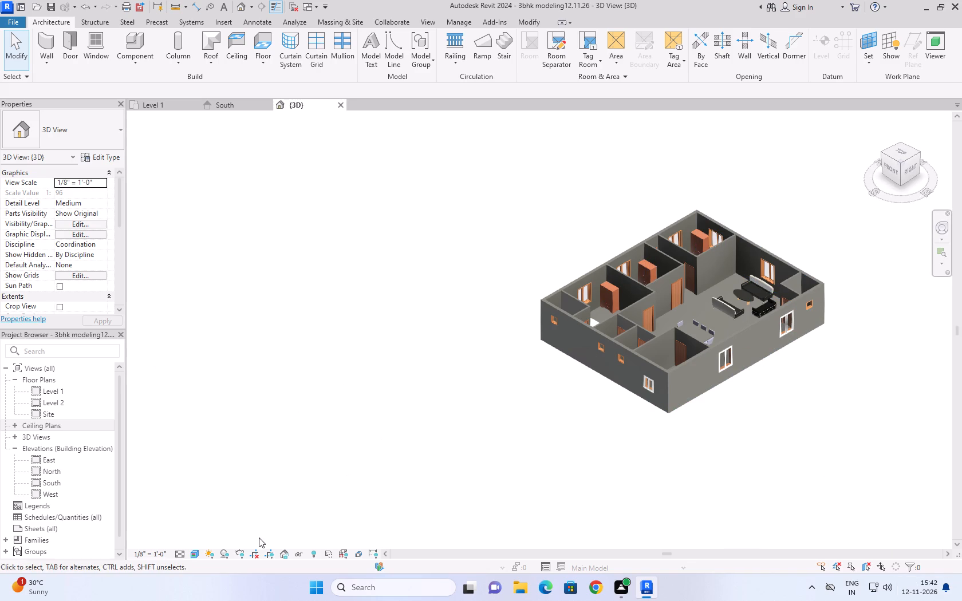
{"action": "scroll", "coordinate": [516, 410], "scroll_direction": "up", "scroll_amount": 3}
{"action": "scroll", "coordinate": [597, 383], "scroll_direction": "down", "scroll_amount": 3}
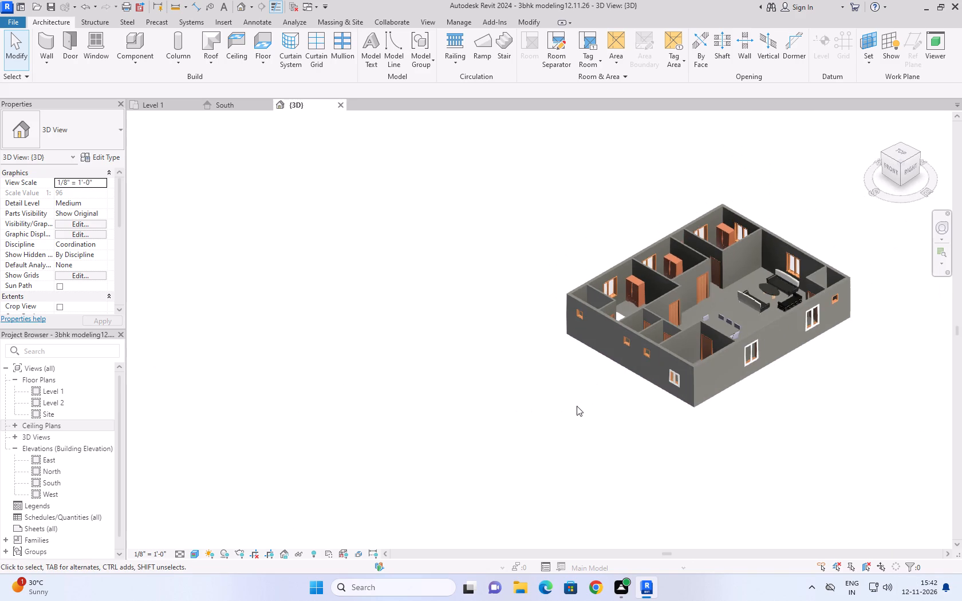
Examine the dining and living room furniture up close in the 3D view, and check the furniture layout on the Level 1 plan.
{"action": "scroll", "coordinate": [590, 394], "scroll_direction": "up", "scroll_amount": 1}
{"action": "middle_click_drag", "start_coordinate": [595, 389], "coordinate": [456, 465]}
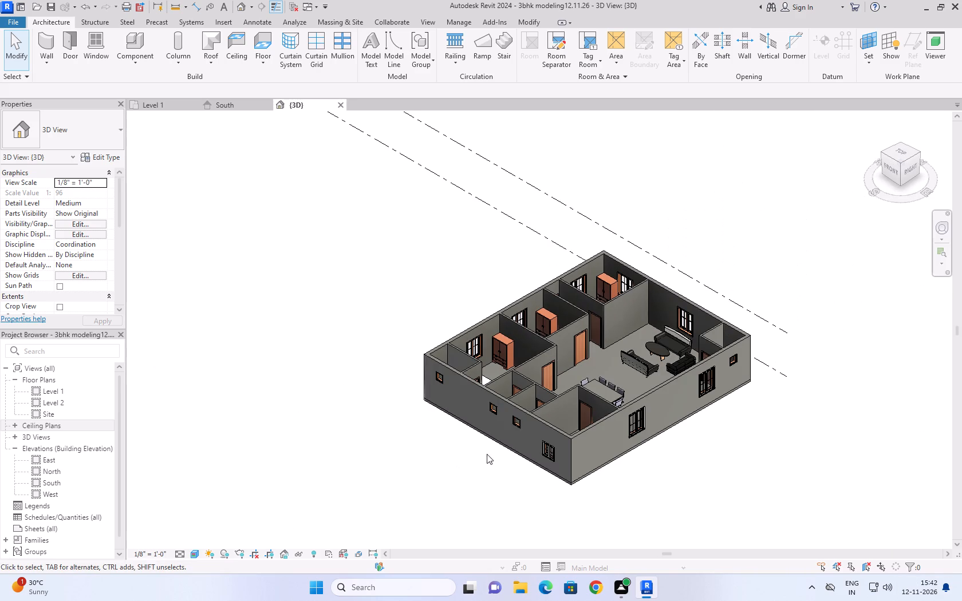
{"action": "scroll", "coordinate": [613, 438], "scroll_direction": "up", "scroll_amount": 6}
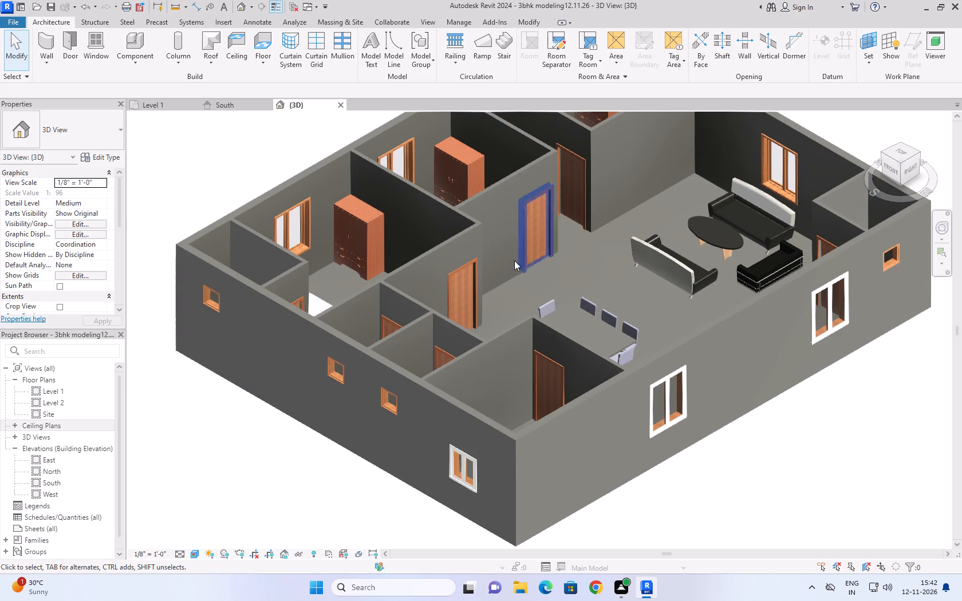
{"action": "left_click", "coordinate": [235, 104]}
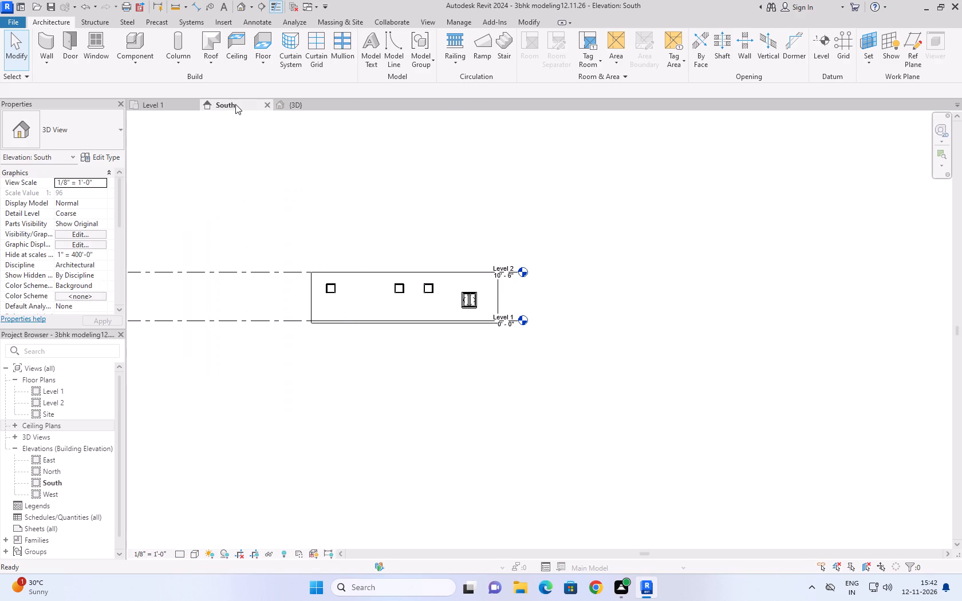
{"action": "left_click", "coordinate": [176, 106]}
{"action": "scroll", "coordinate": [682, 354], "scroll_direction": "up", "scroll_amount": 3}
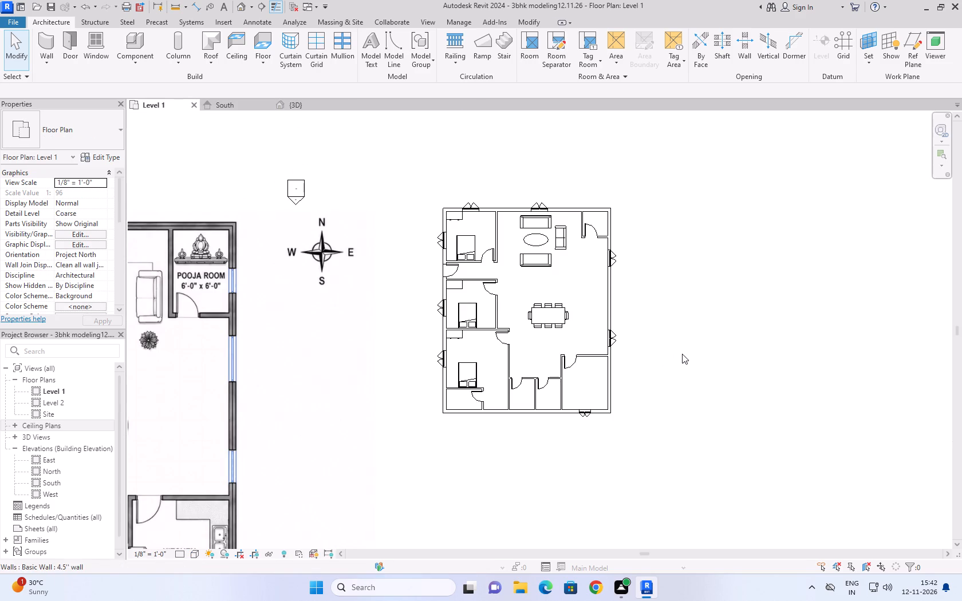
{"action": "scroll", "coordinate": [653, 354], "scroll_direction": "up", "scroll_amount": 1}
{"action": "scroll", "coordinate": [608, 373], "scroll_direction": "down", "scroll_amount": 4}
{"action": "scroll", "coordinate": [506, 346], "scroll_direction": "up", "scroll_amount": 2}
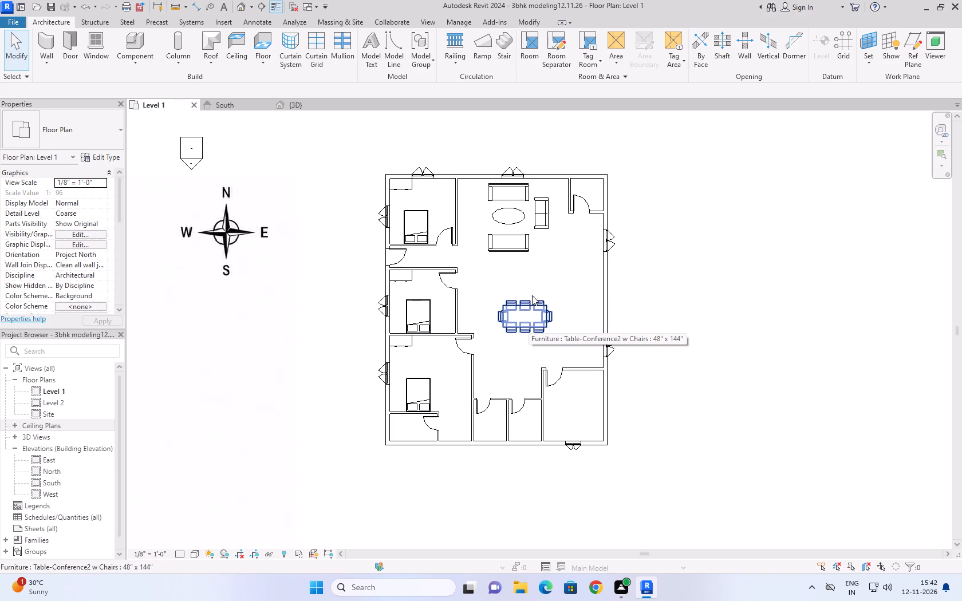
{"action": "scroll", "coordinate": [571, 276], "scroll_direction": "down", "scroll_amount": 1}
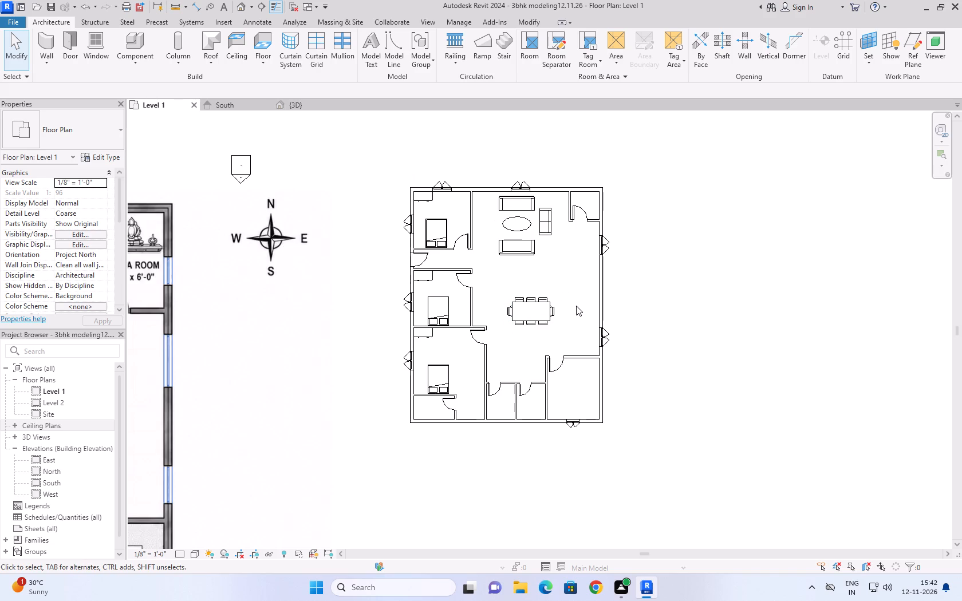
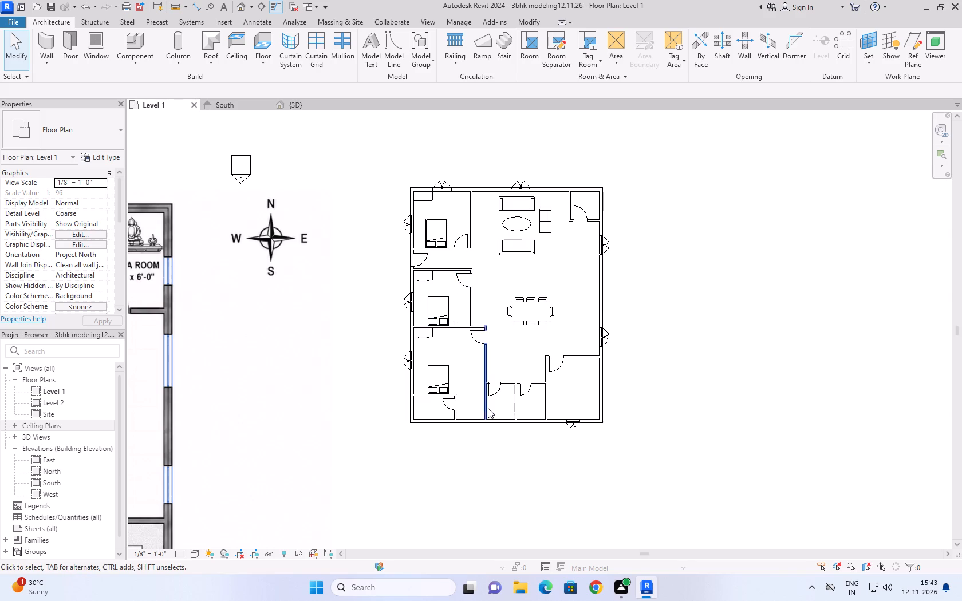
Load the Toilet-Domestic-3D family from the library's Plumbing, Architectural, Fixtures, Water Closets folder.
{"action": "scroll", "coordinate": [488, 408], "scroll_direction": "up", "scroll_amount": 3}
{"action": "scroll", "coordinate": [491, 404], "scroll_direction": "down", "scroll_amount": 2}
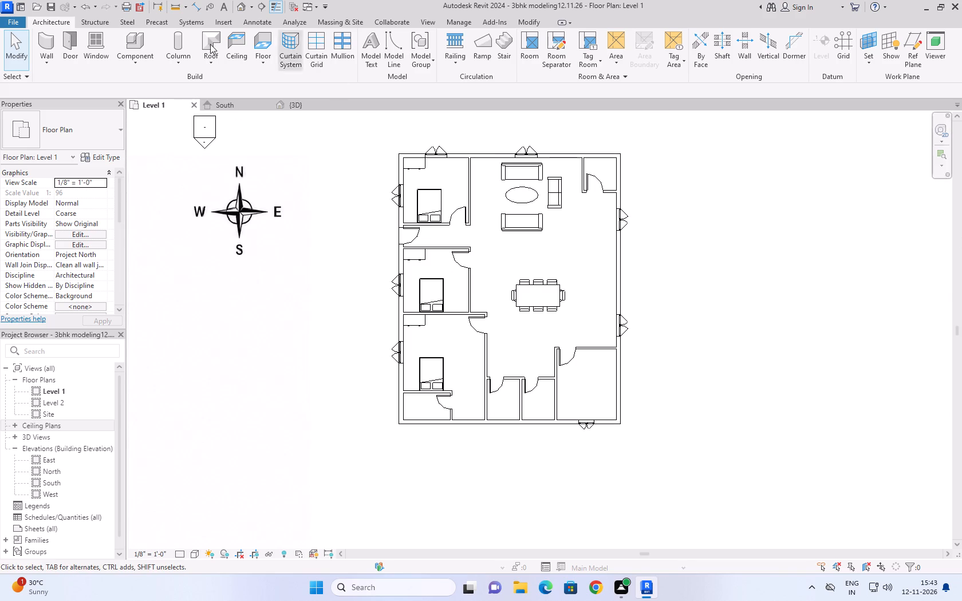
{"action": "left_click", "coordinate": [151, 66]}
{"action": "left_click", "coordinate": [154, 85]}
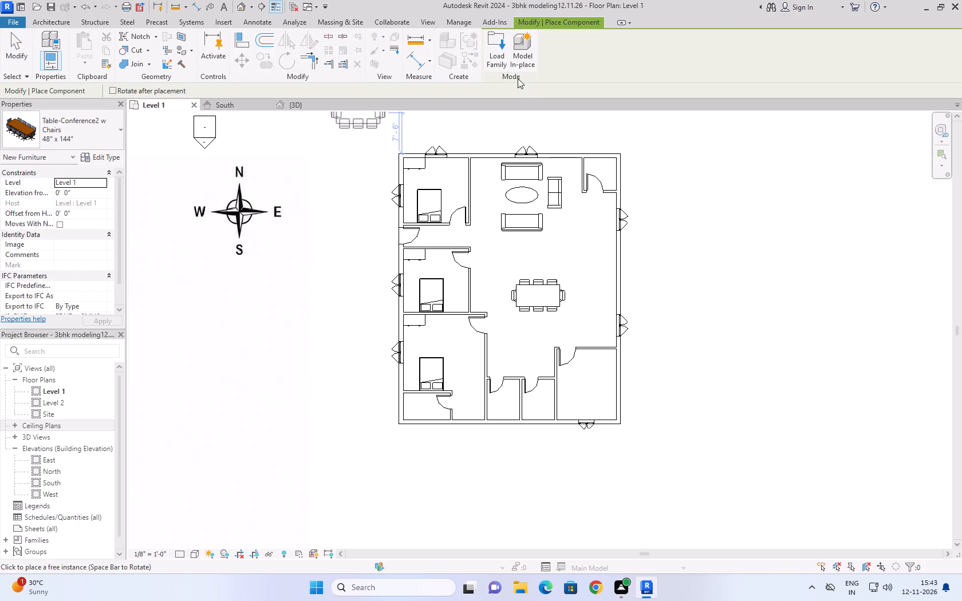
{"action": "left_click", "coordinate": [504, 52]}
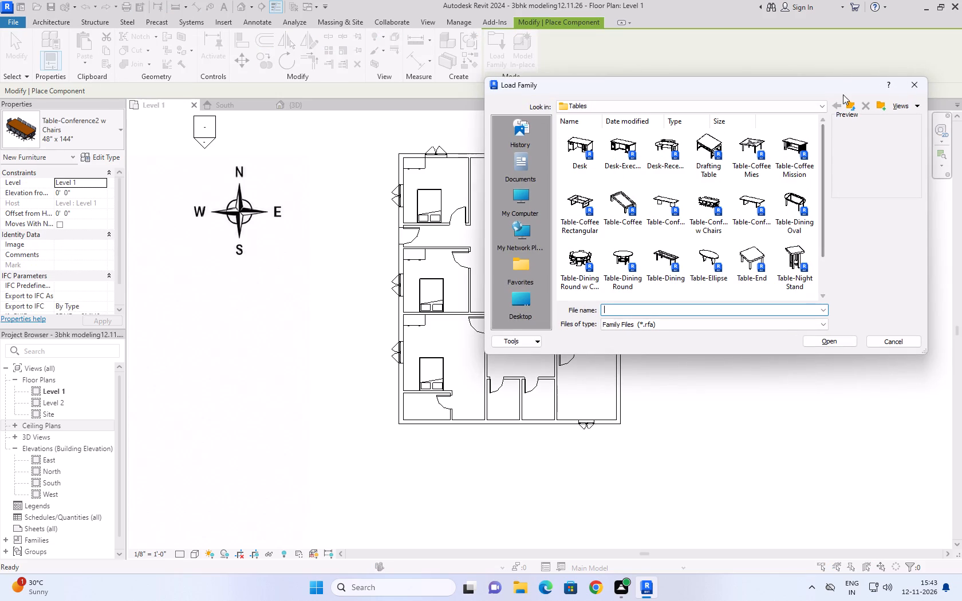
{"action": "left_click", "coordinate": [847, 104]}
{"action": "left_click", "coordinate": [847, 104]}
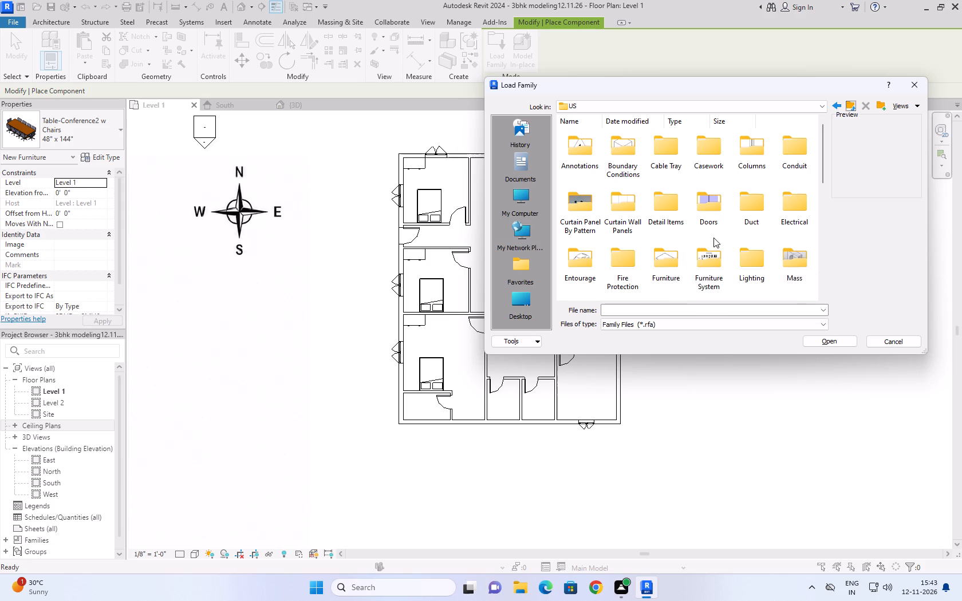
{"action": "scroll", "coordinate": [779, 259], "scroll_direction": "down", "scroll_amount": 1}
{"action": "double_click", "coordinate": [794, 236]}
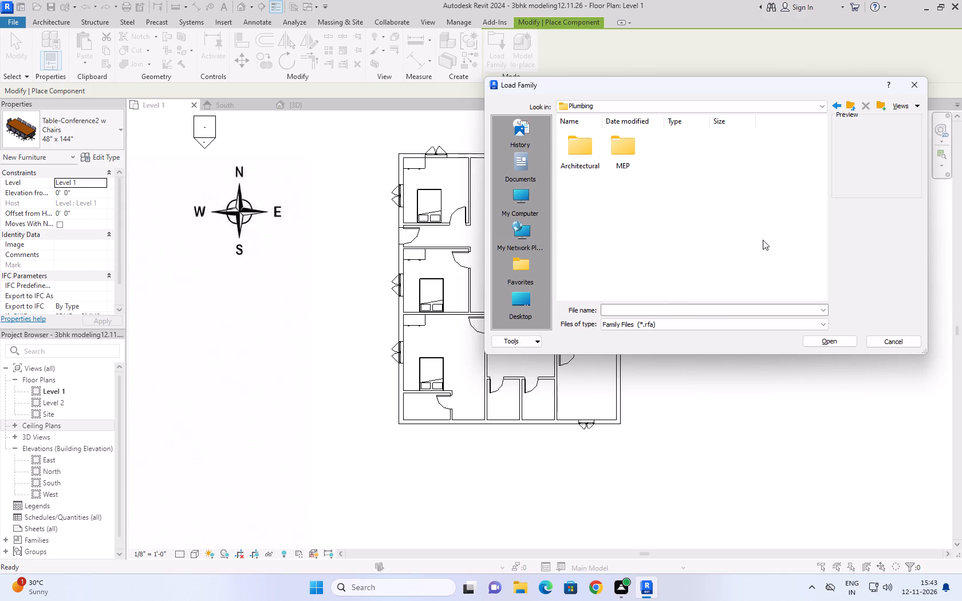
{"action": "double_click", "coordinate": [563, 153]}
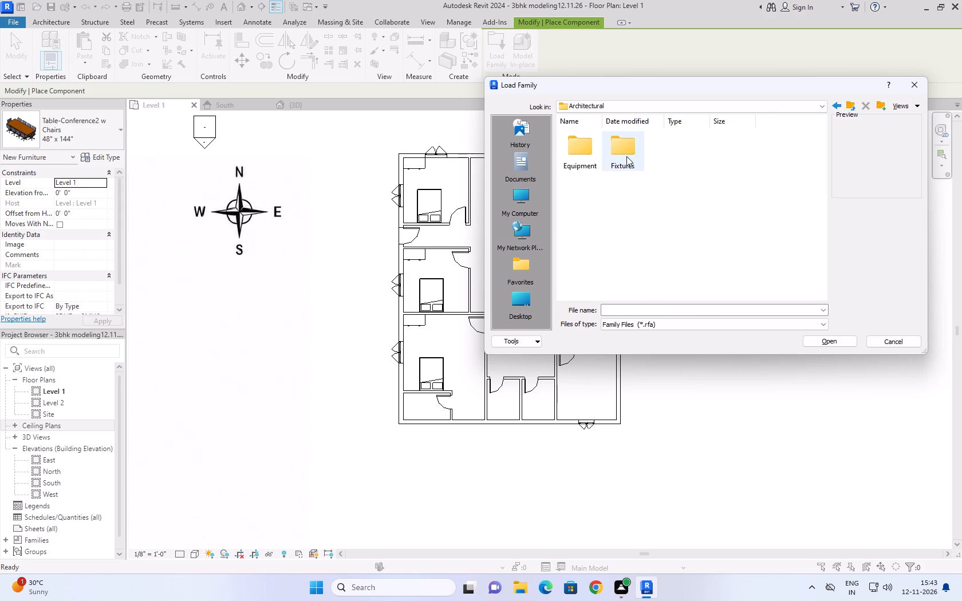
{"action": "double_click", "coordinate": [626, 156]}
{"action": "left_click", "coordinate": [593, 215]}
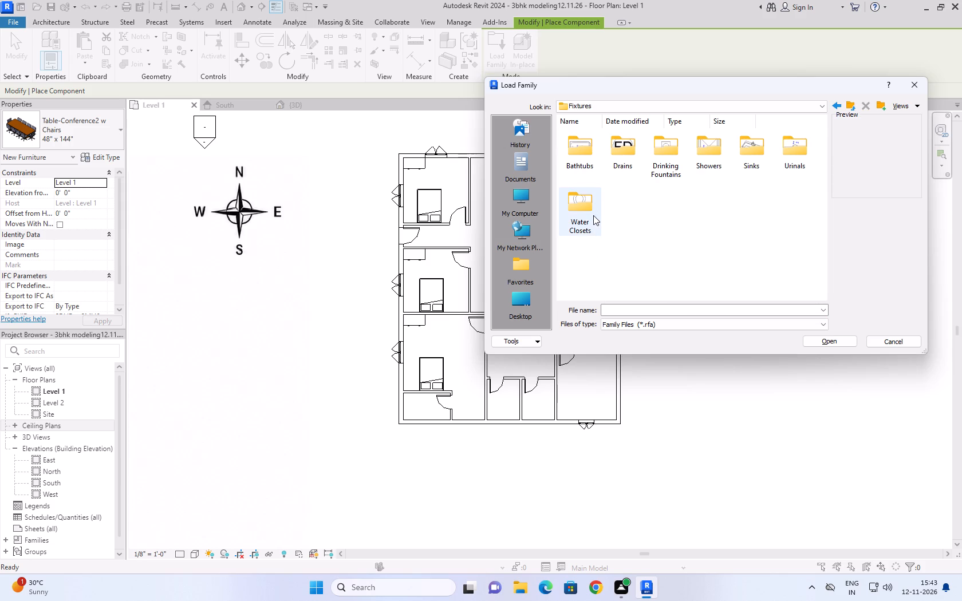
{"action": "left_click", "coordinate": [593, 215]}
{"action": "left_click", "coordinate": [697, 154]}
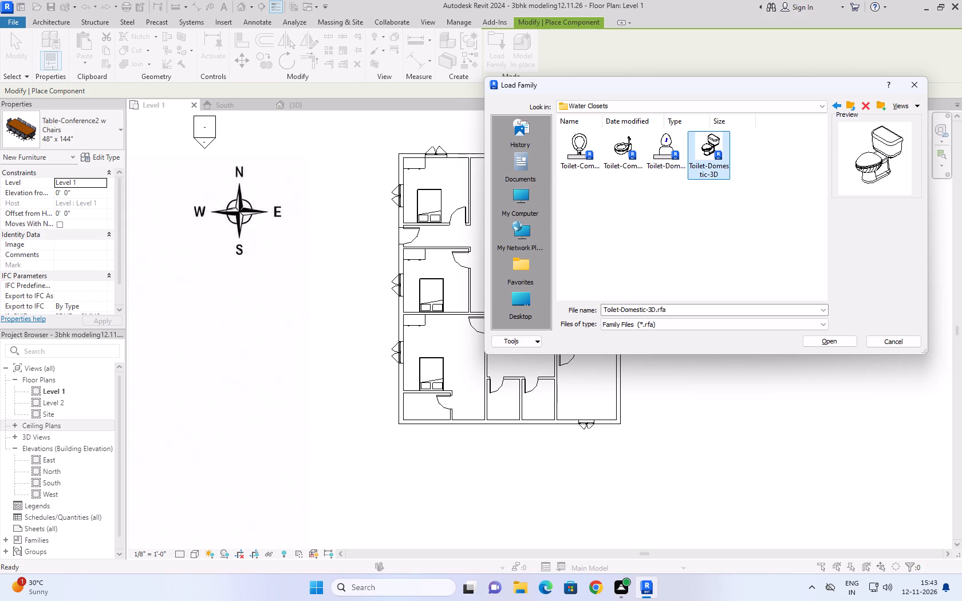
{"action": "left_click", "coordinate": [833, 341]}
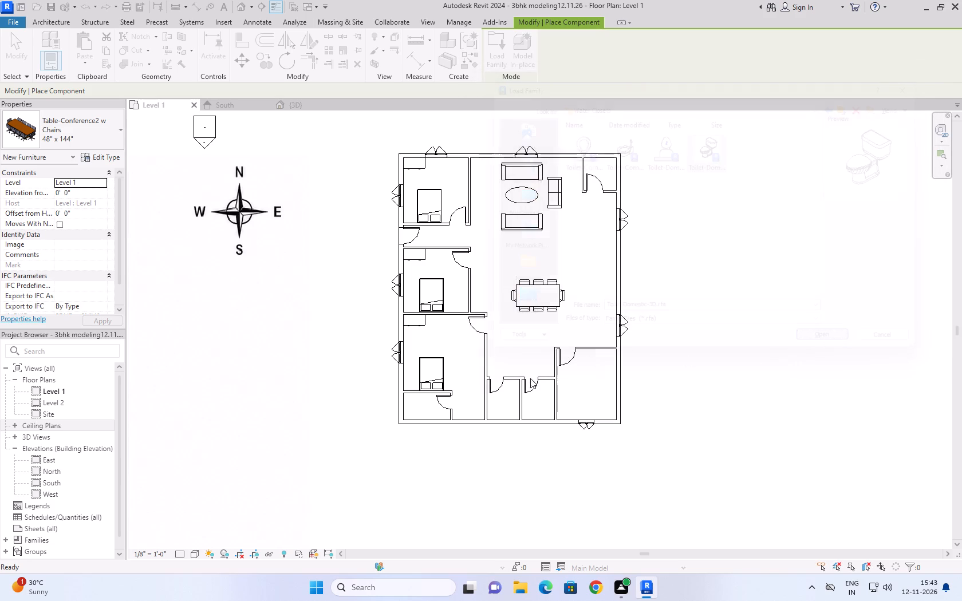
Place the toilet in the western of the two small adjoining bathrooms, rotated with its tank against the south exterior wall.
{"action": "scroll", "coordinate": [500, 420], "scroll_direction": "up", "scroll_amount": 8}
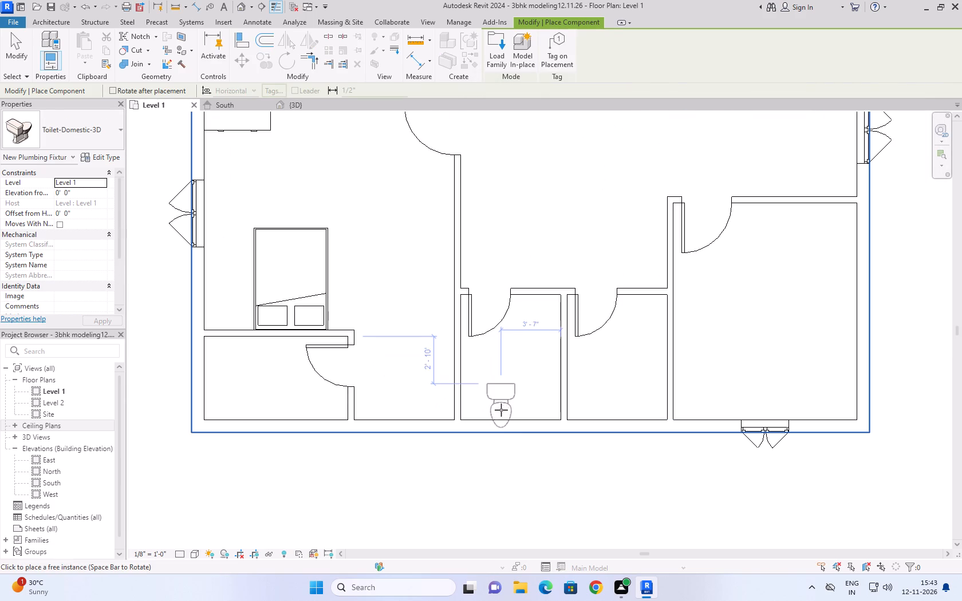
{"action": "type", "text": "n"}
{"action": "key", "text": "space"}
{"action": "key", "text": "space"}
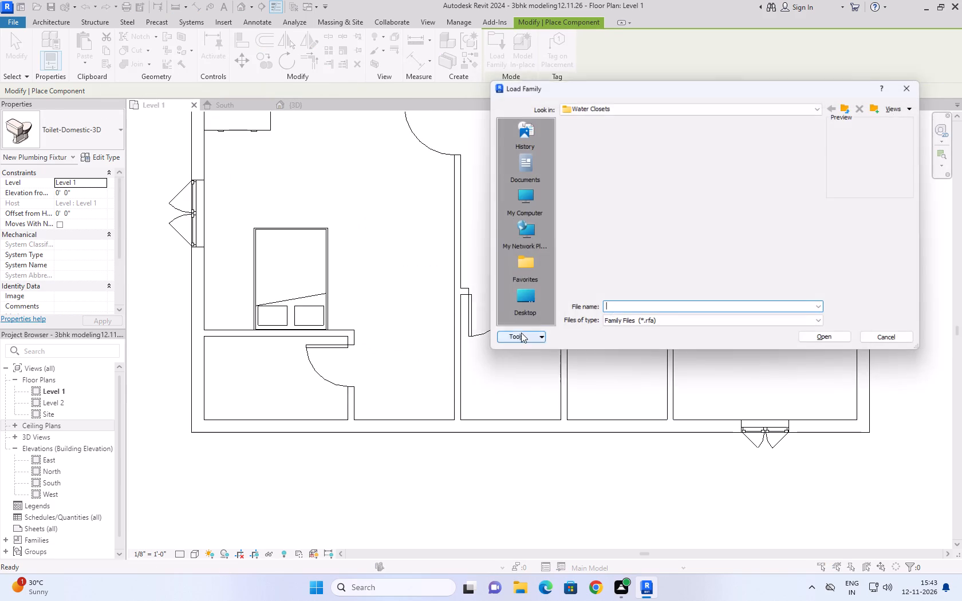
{"action": "left_click", "coordinate": [891, 341]}
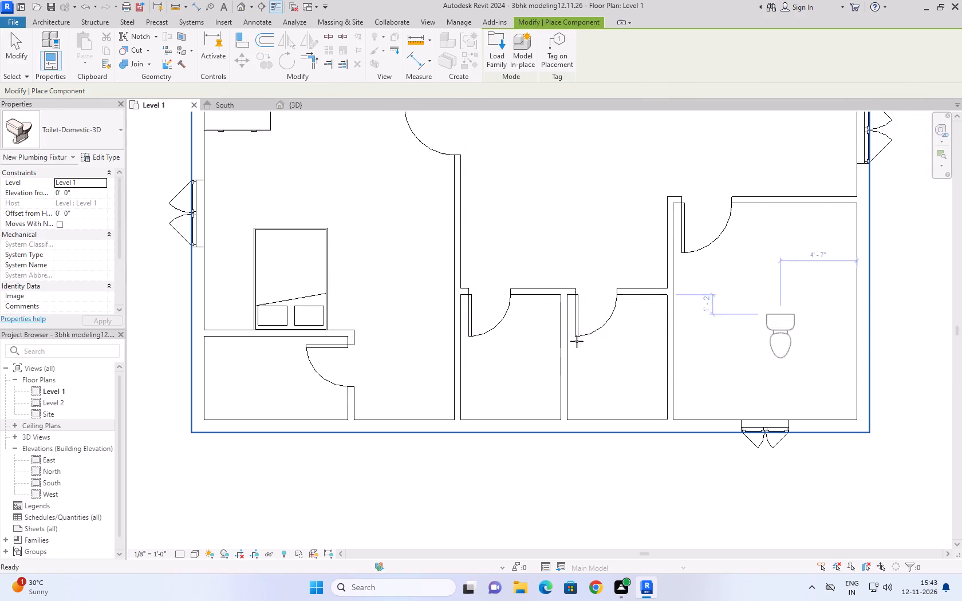
{"action": "key", "text": "space"}
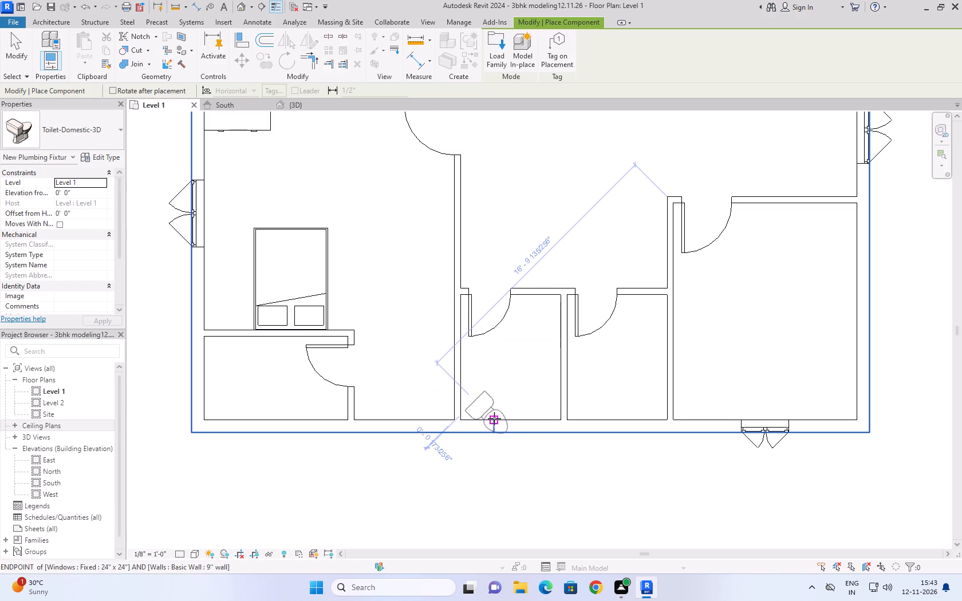
{"action": "key", "text": "space"}
{"action": "key", "text": "space"}
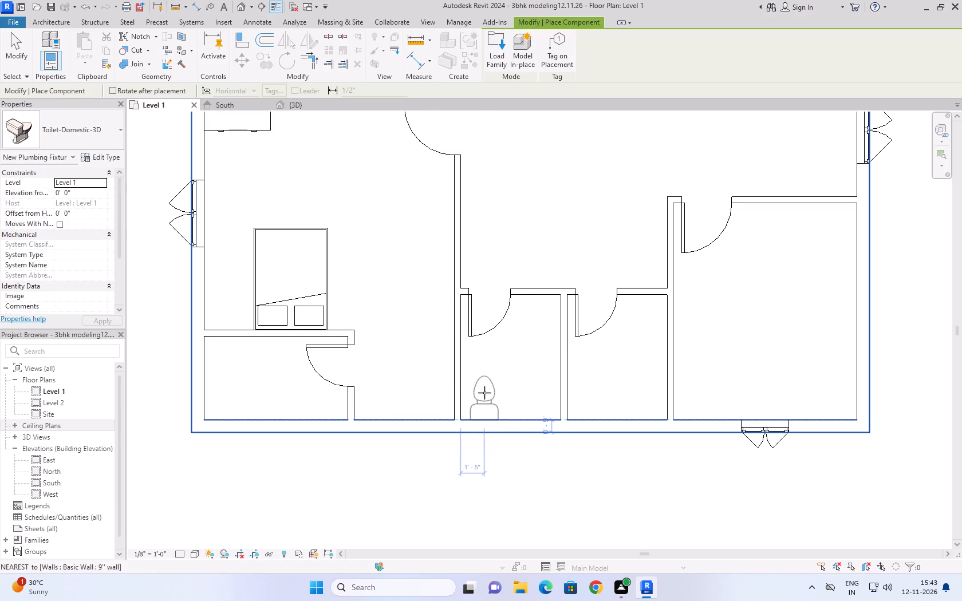
{"action": "left_click", "coordinate": [487, 395]}
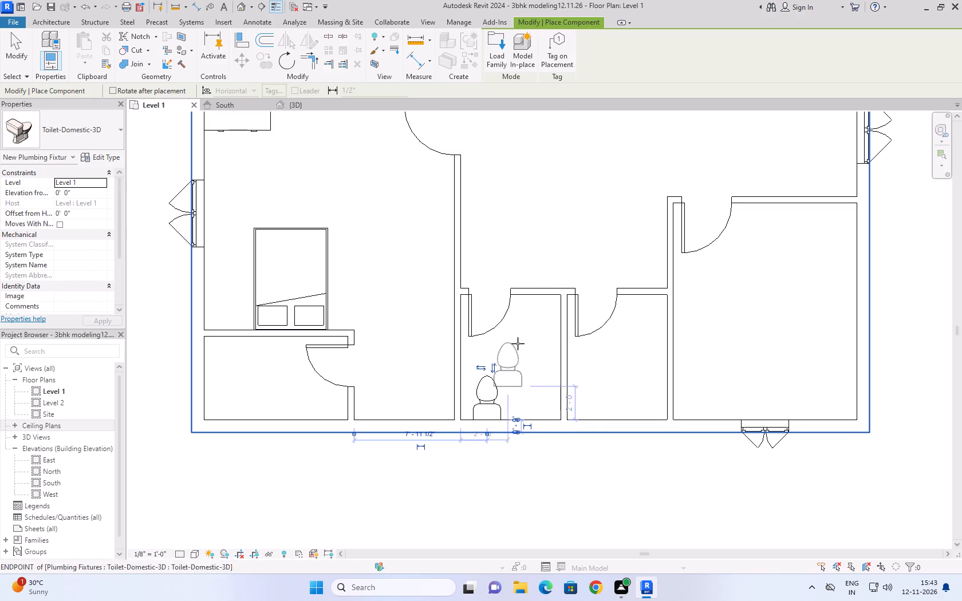
{"action": "key", "text": "Escape"}
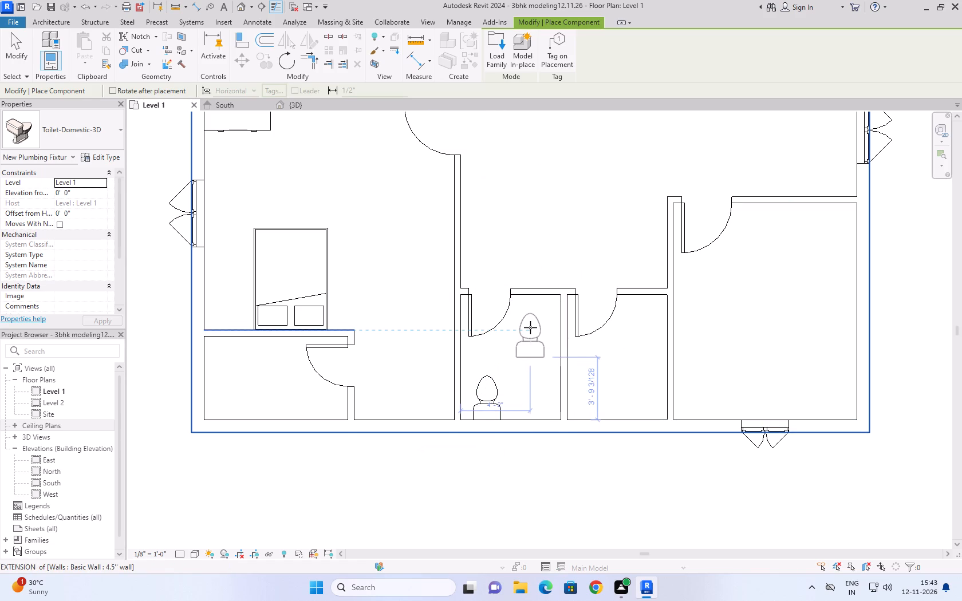
{"action": "key", "text": "Escape"}
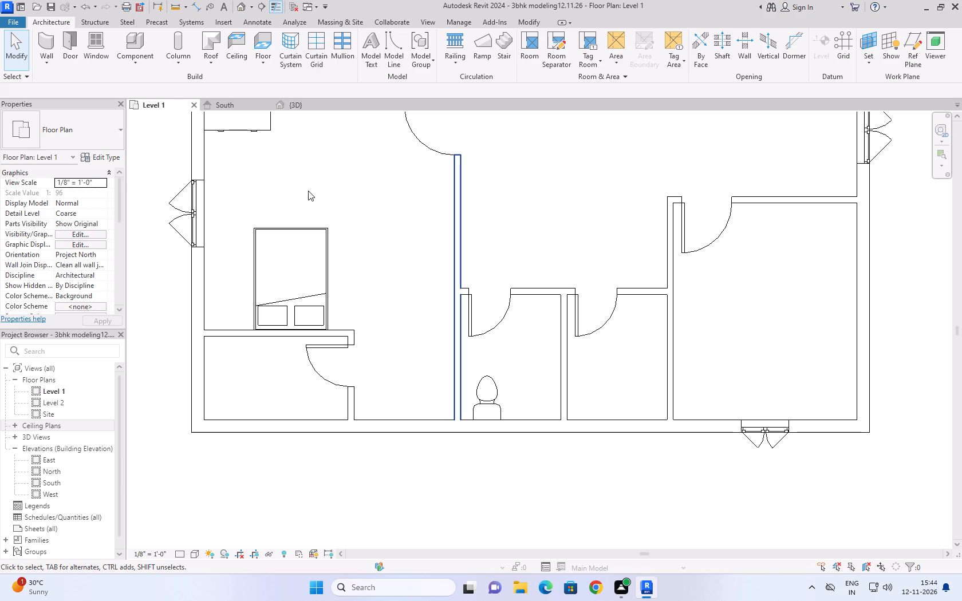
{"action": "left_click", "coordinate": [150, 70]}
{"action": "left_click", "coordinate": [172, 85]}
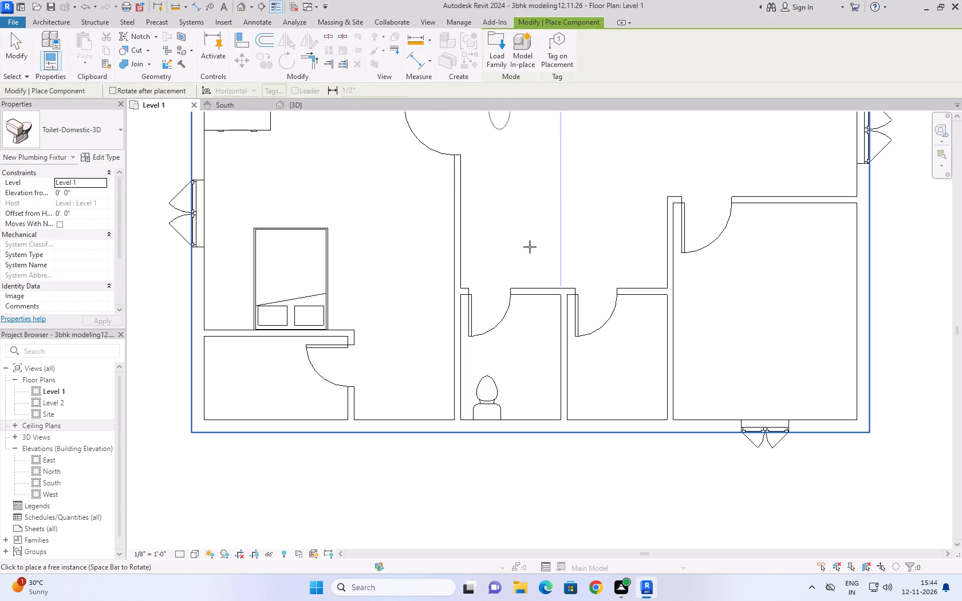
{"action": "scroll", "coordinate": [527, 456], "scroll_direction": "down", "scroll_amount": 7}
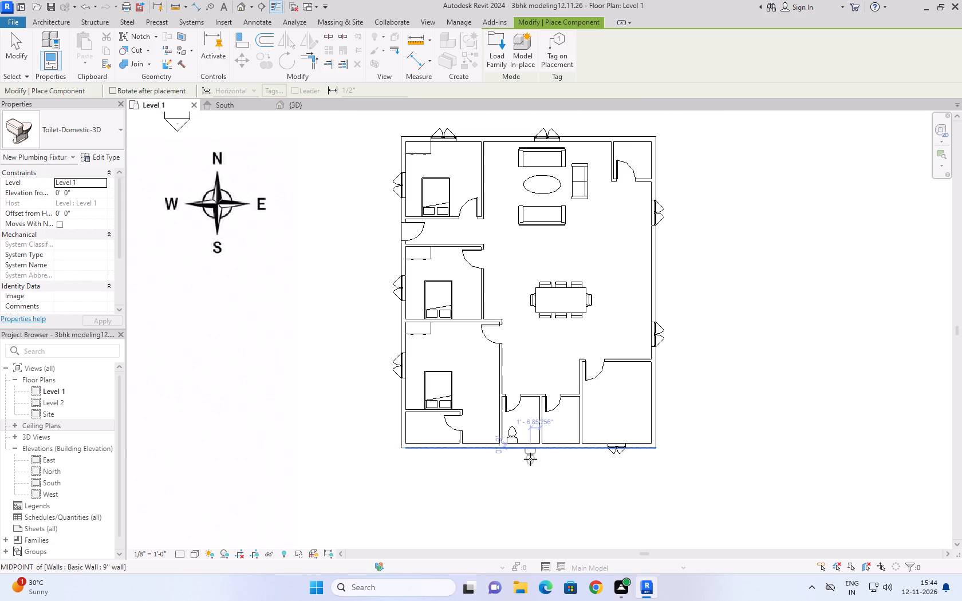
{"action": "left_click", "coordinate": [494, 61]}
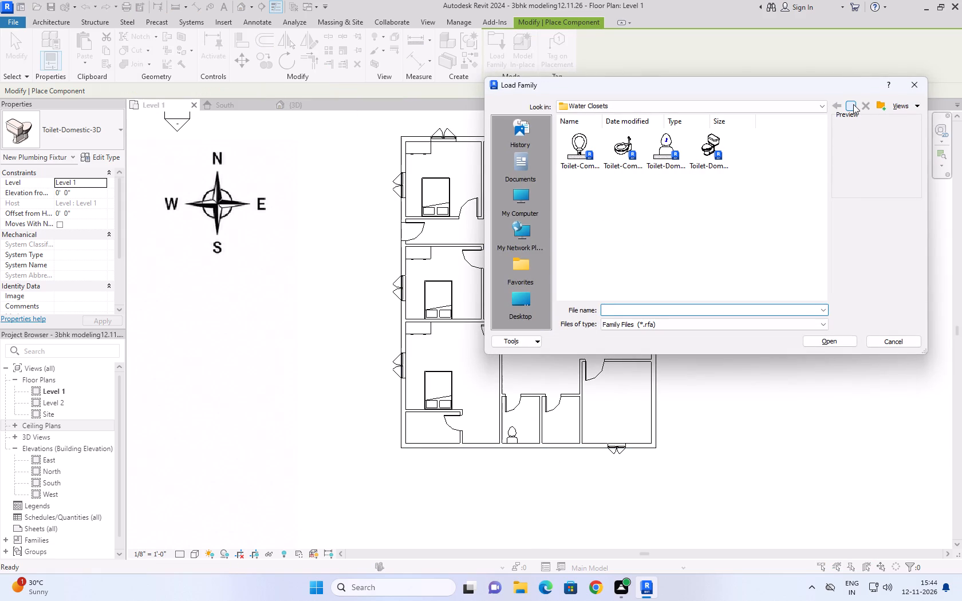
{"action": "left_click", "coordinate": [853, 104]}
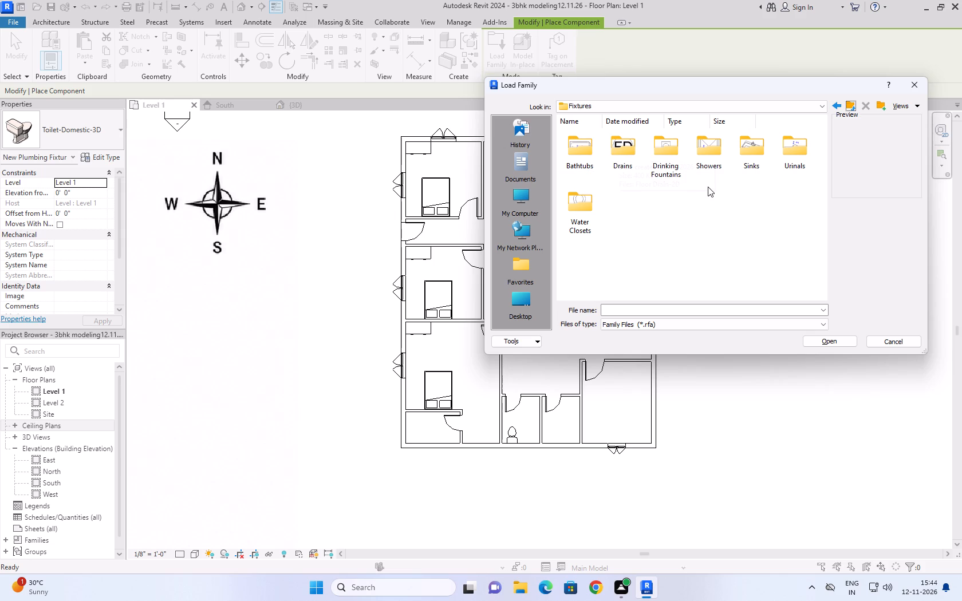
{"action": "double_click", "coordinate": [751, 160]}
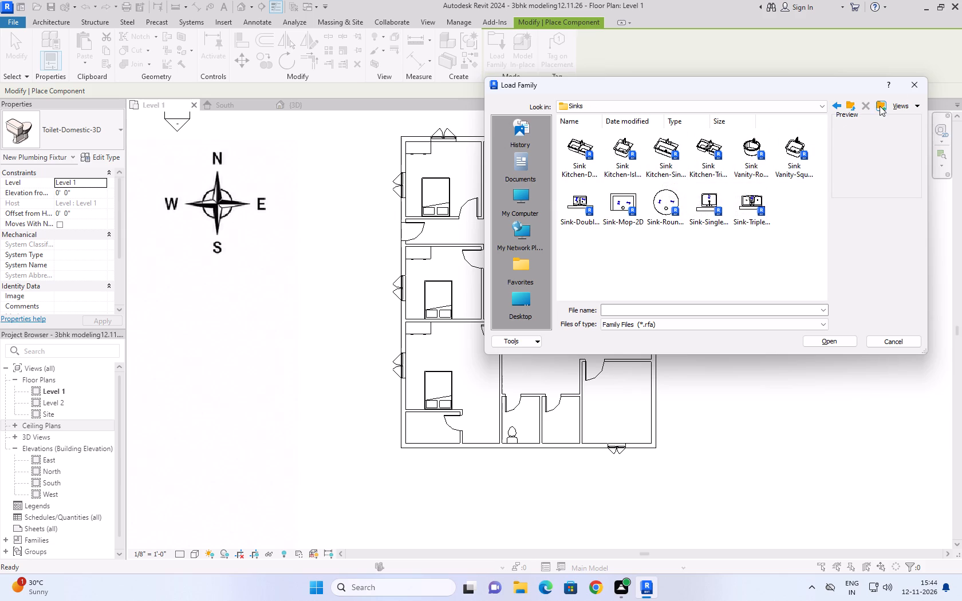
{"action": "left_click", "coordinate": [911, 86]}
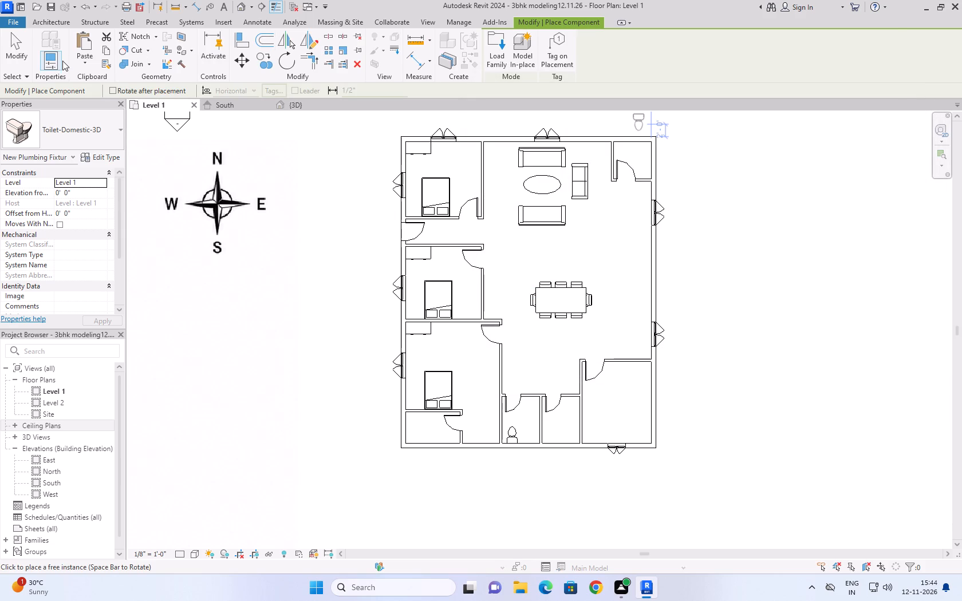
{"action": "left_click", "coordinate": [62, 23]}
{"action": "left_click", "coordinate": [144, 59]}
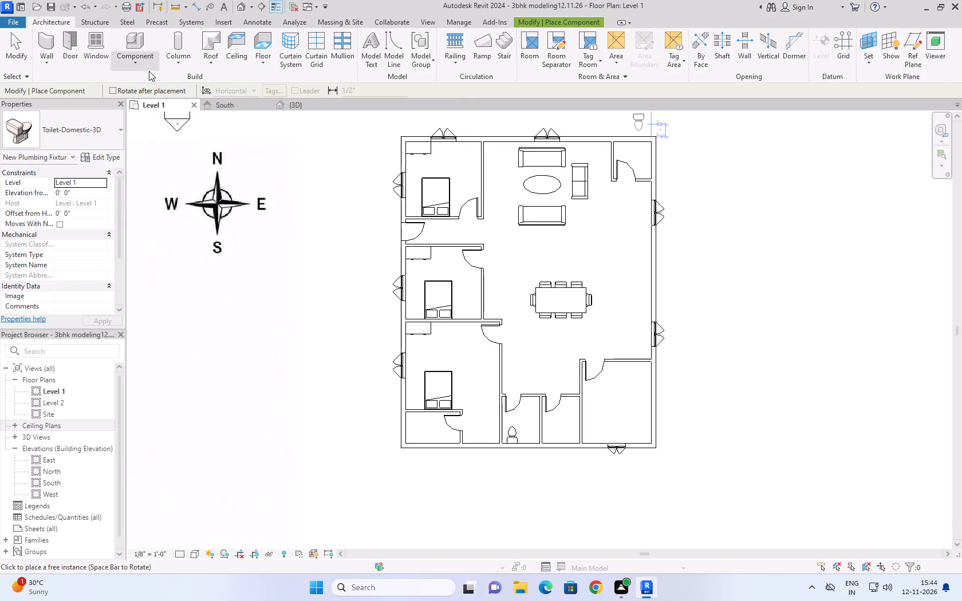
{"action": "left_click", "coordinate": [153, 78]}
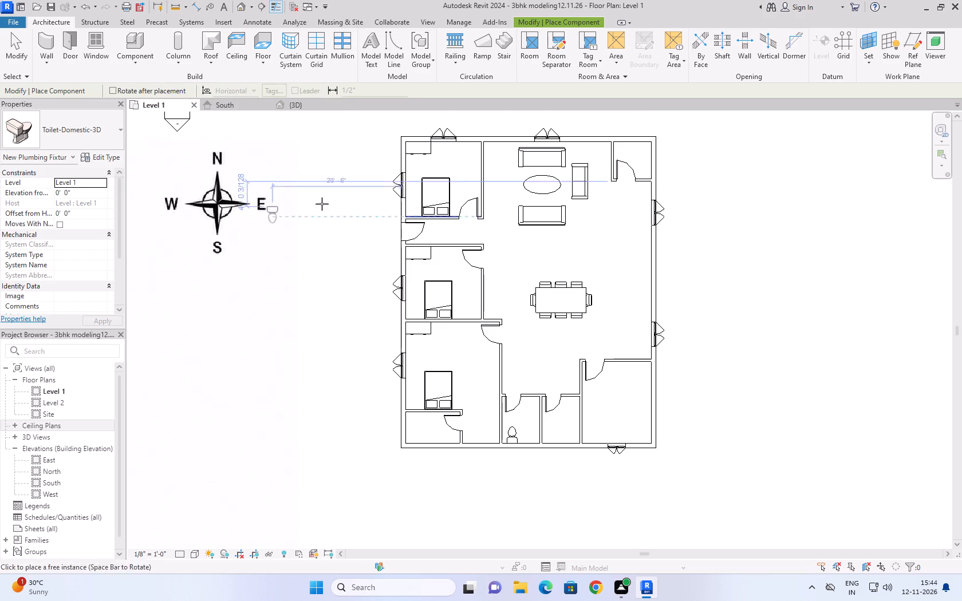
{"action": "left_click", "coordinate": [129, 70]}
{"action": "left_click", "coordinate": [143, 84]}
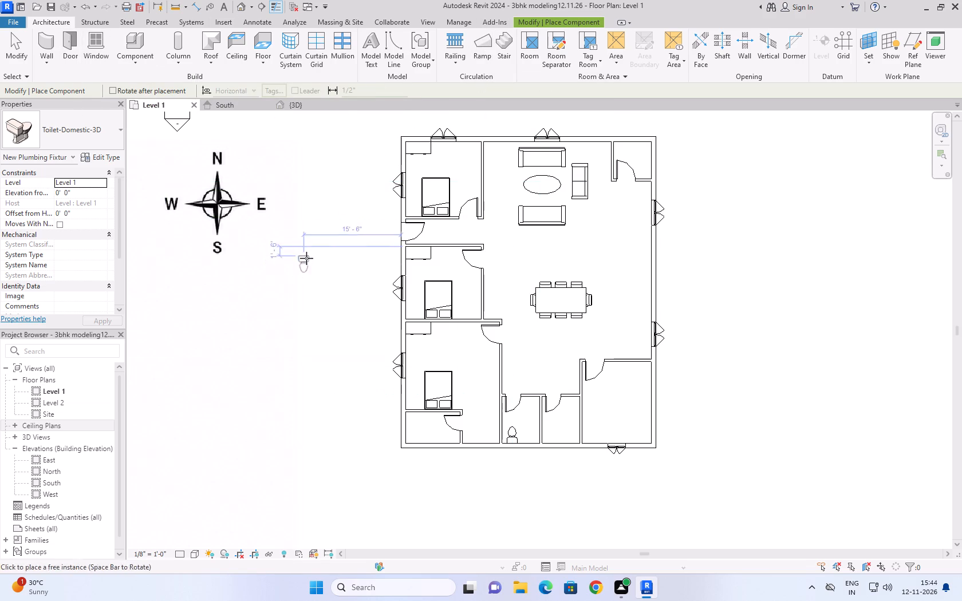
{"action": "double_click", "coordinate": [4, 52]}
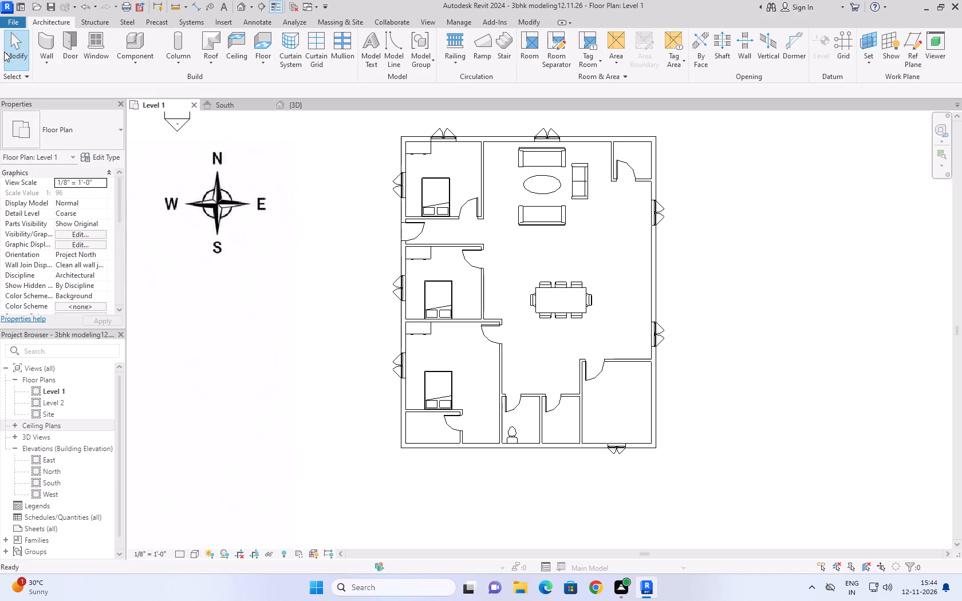
Load the Counter Top-L Shaped w Sink family from the library's Casework, Counter Tops folder.
{"action": "left_click", "coordinate": [138, 61]}
{"action": "left_click_drag", "start_coordinate": [143, 70], "coordinate": [145, 78]}
{"action": "left_click", "coordinate": [145, 78]}
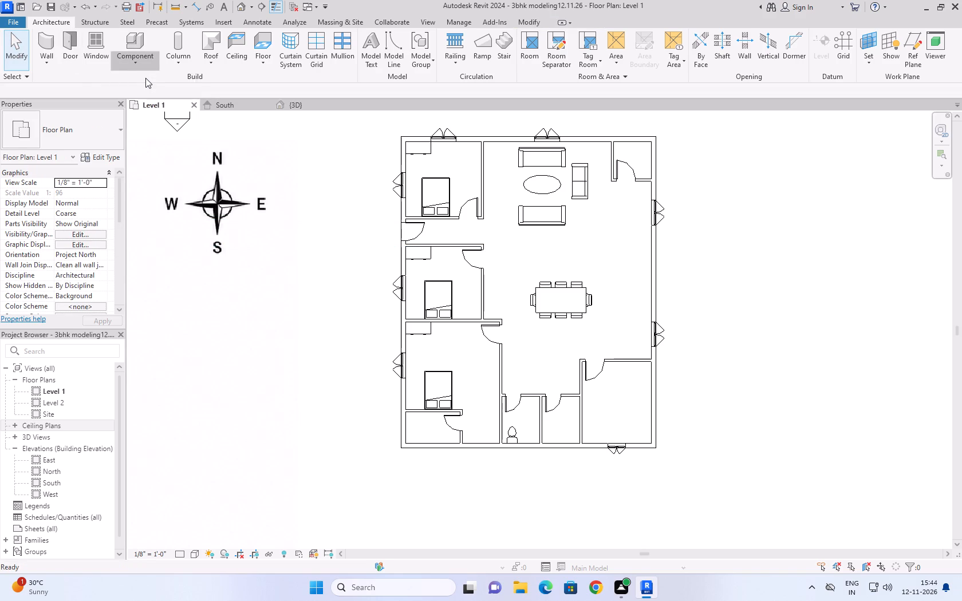
{"action": "left_click", "coordinate": [504, 51]}
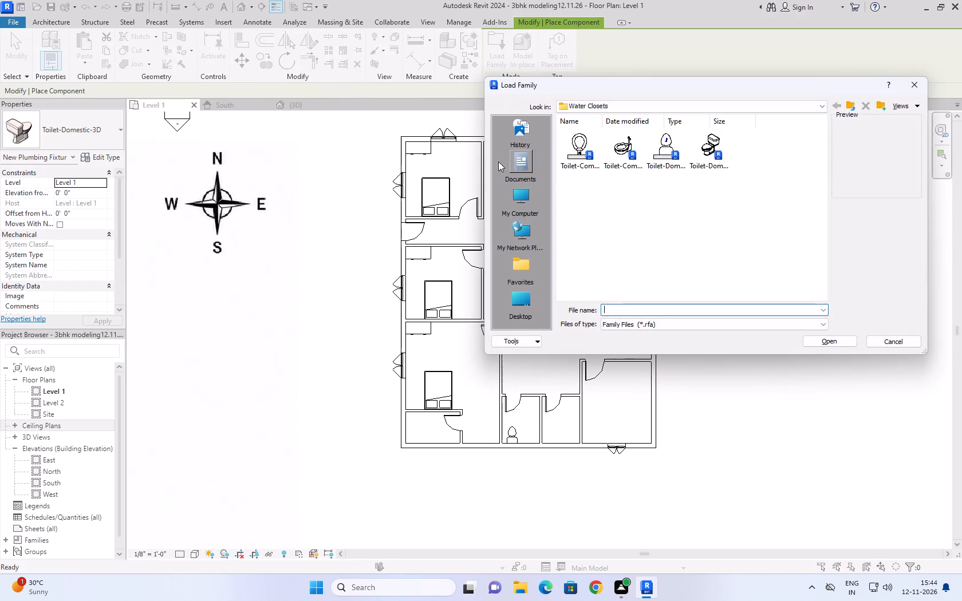
{"action": "left_click", "coordinate": [845, 108]}
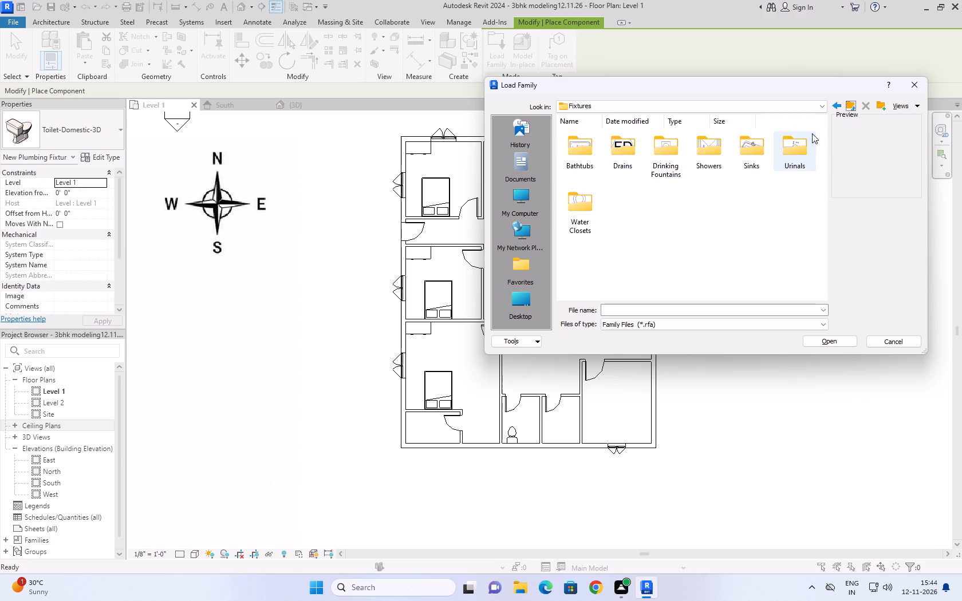
{"action": "left_click", "coordinate": [850, 109]}
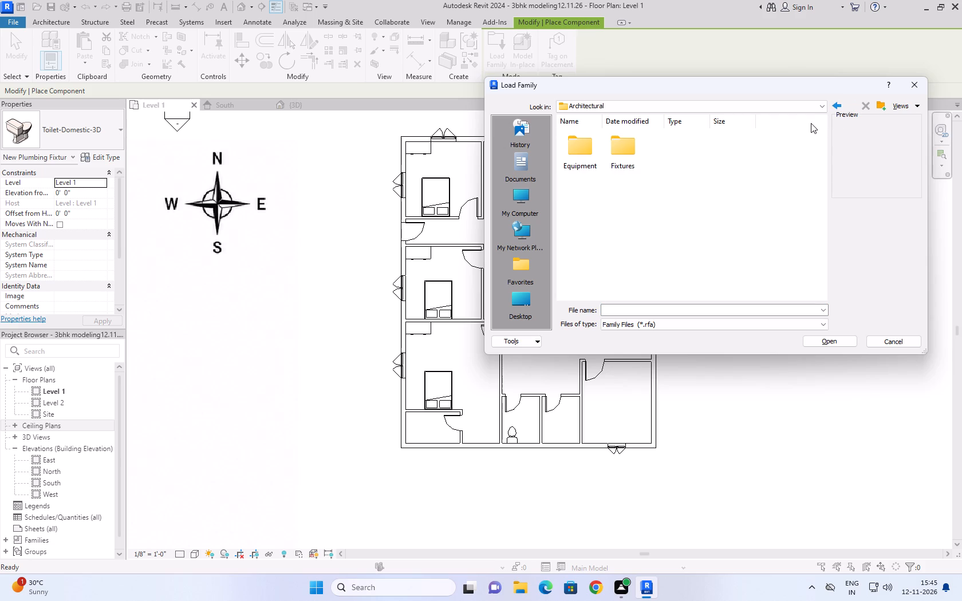
{"action": "left_click", "coordinate": [850, 101]}
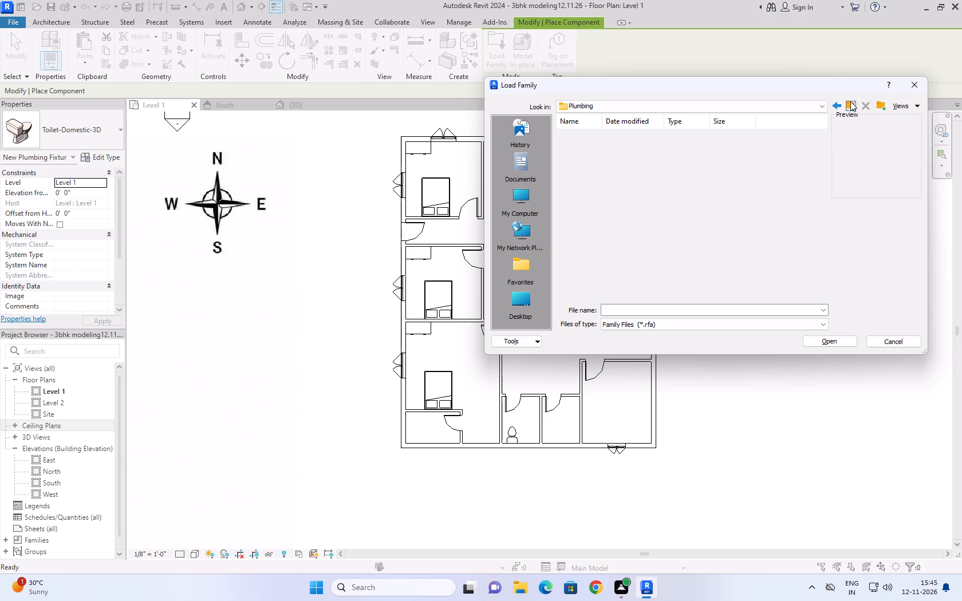
{"action": "left_click", "coordinate": [850, 101]}
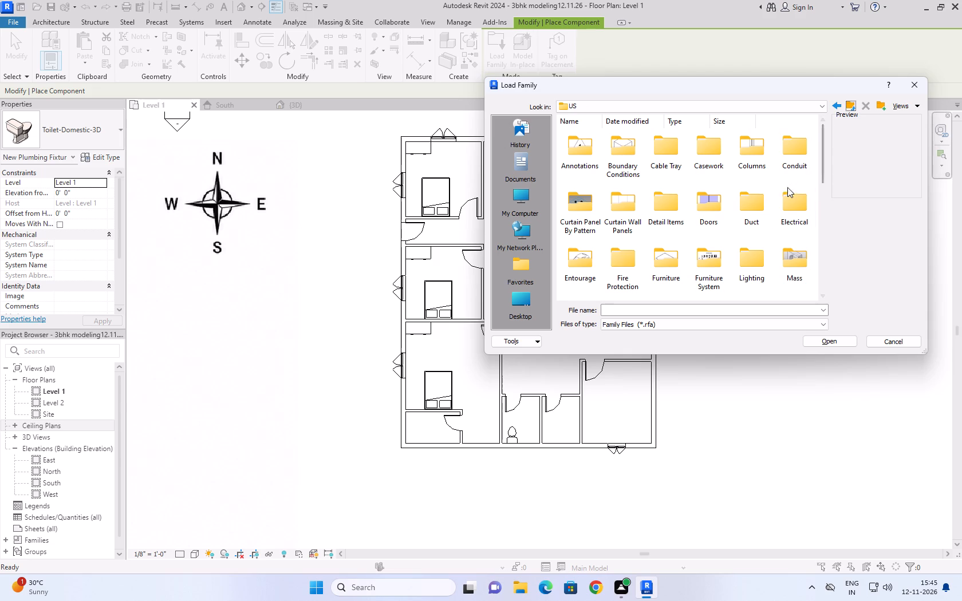
{"action": "scroll", "coordinate": [764, 219], "scroll_direction": "up", "scroll_amount": 6}
{"action": "double_click", "coordinate": [708, 151]}
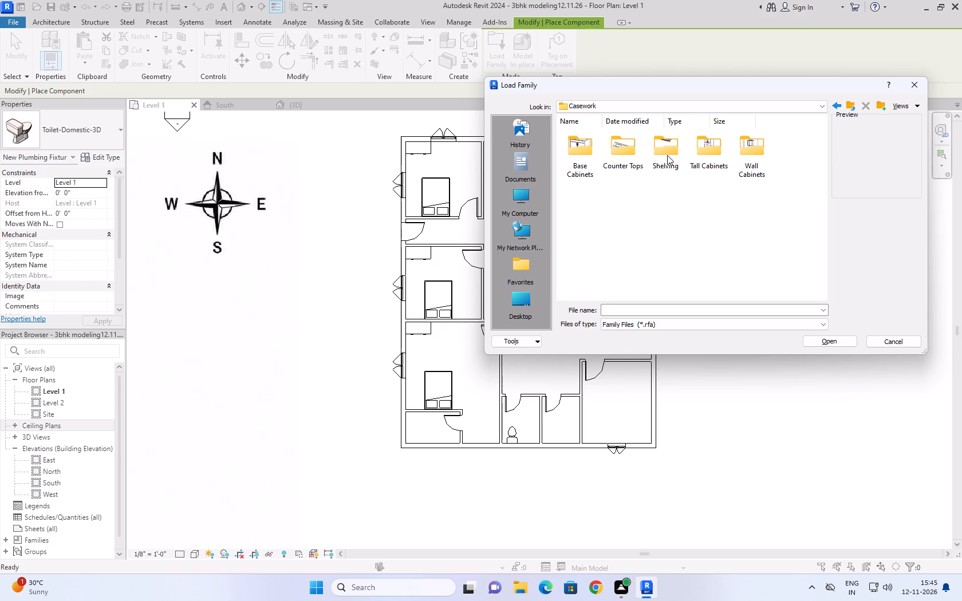
{"action": "double_click", "coordinate": [609, 159]}
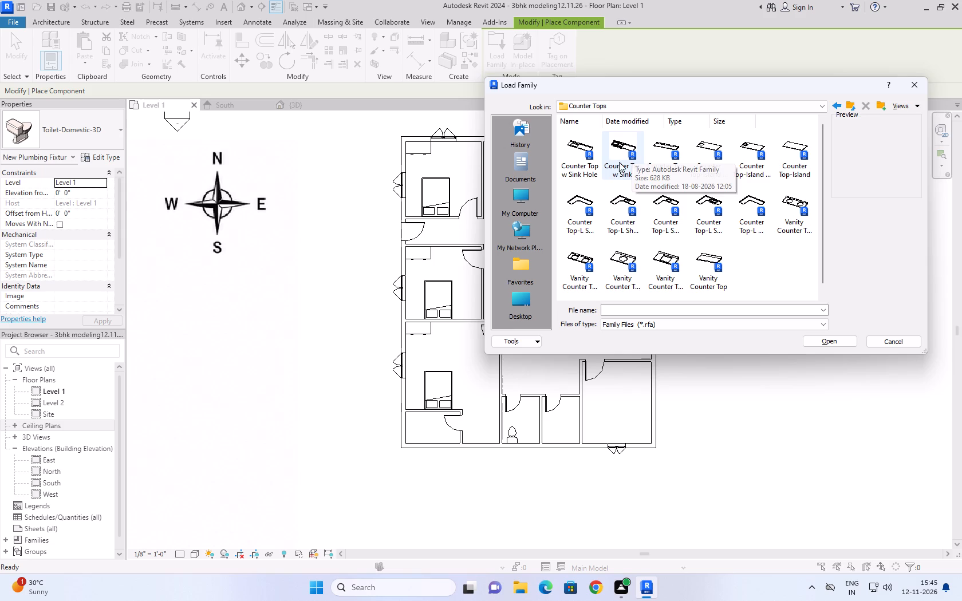
{"action": "left_click", "coordinate": [590, 155]}
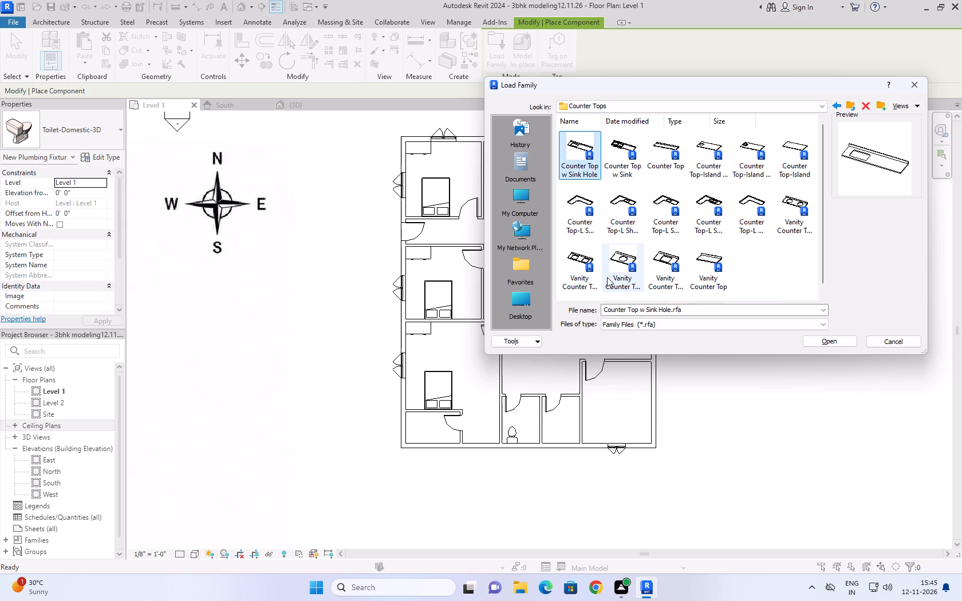
{"action": "left_click", "coordinate": [655, 219]}
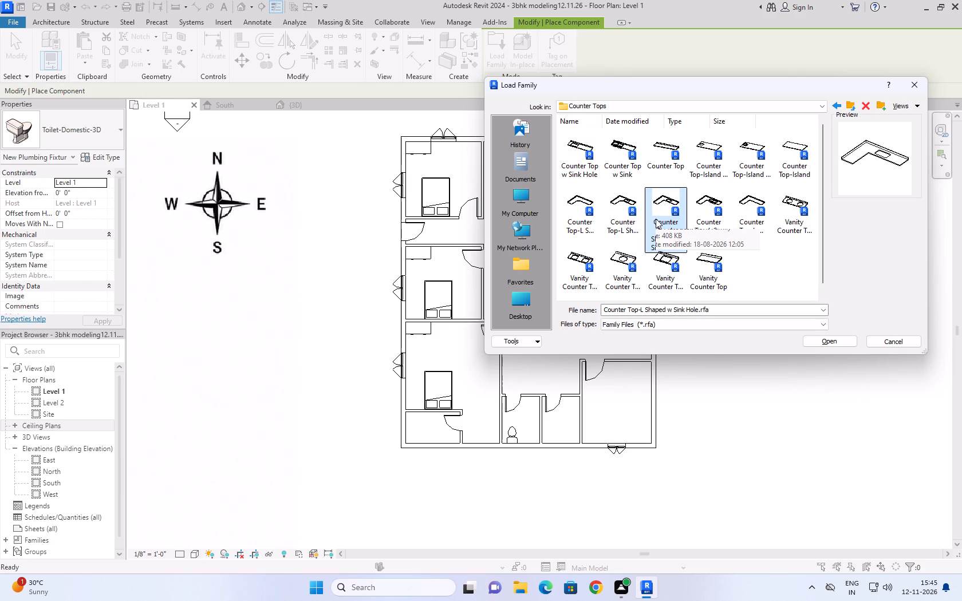
{"action": "left_click", "coordinate": [711, 208]}
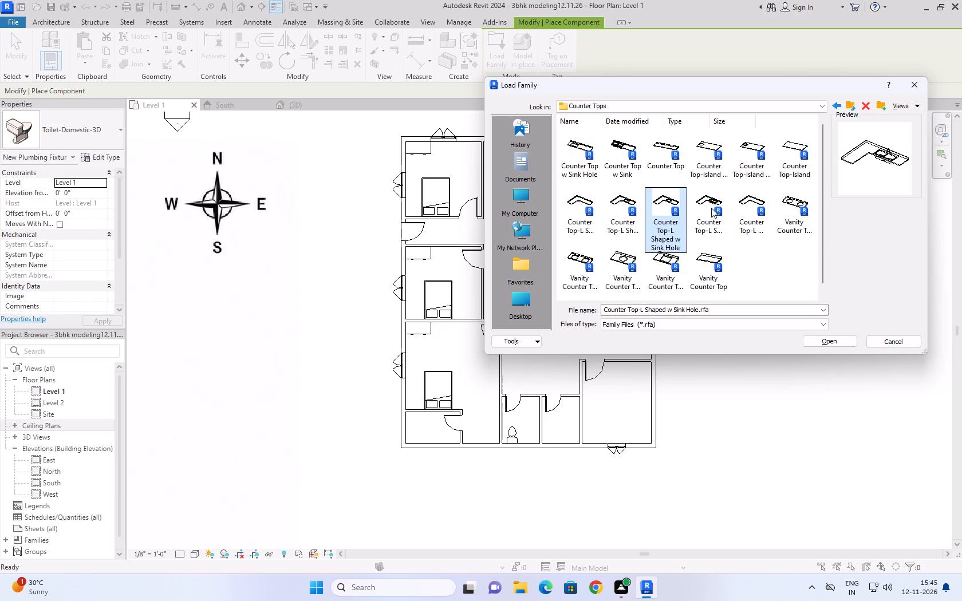
{"action": "left_click", "coordinate": [845, 339]}
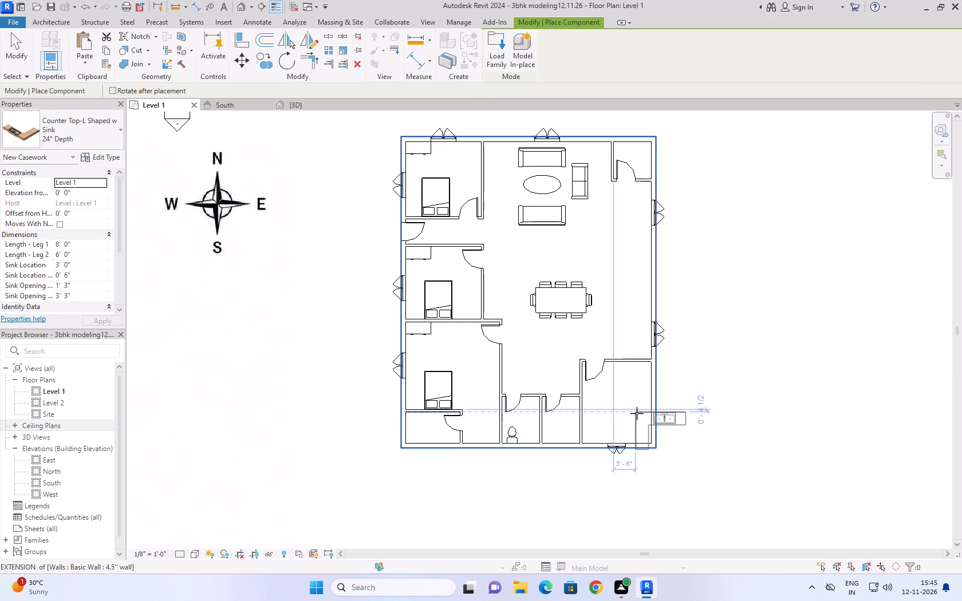
Place the 24" deep L-shaped countertop in the southeast kitchen, rotated with its sink along the south window wall and its corner southeast.
{"action": "key", "text": "space"}
{"action": "key", "text": "space"}
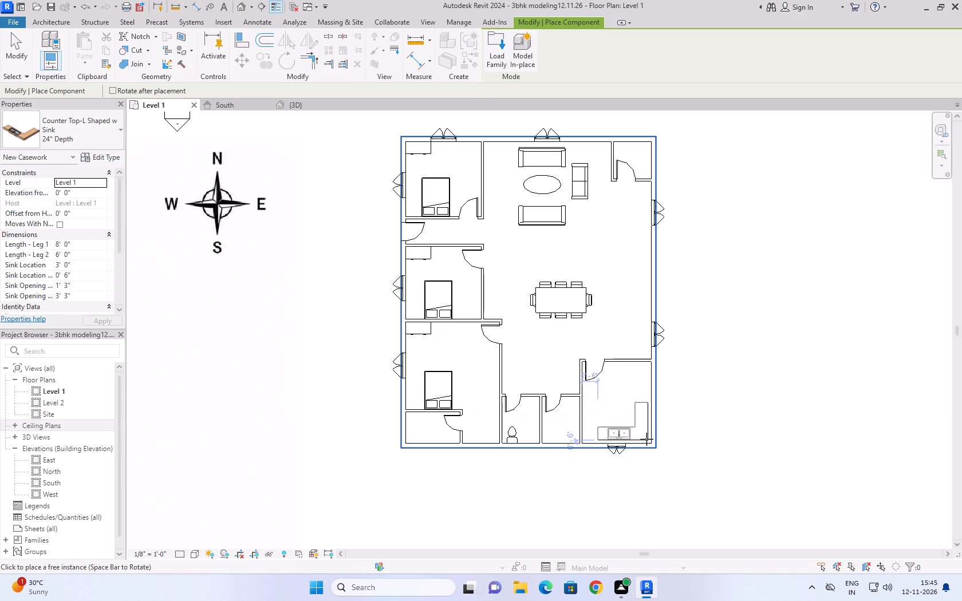
{"action": "scroll", "coordinate": [646, 439], "scroll_direction": "up", "scroll_amount": 4}
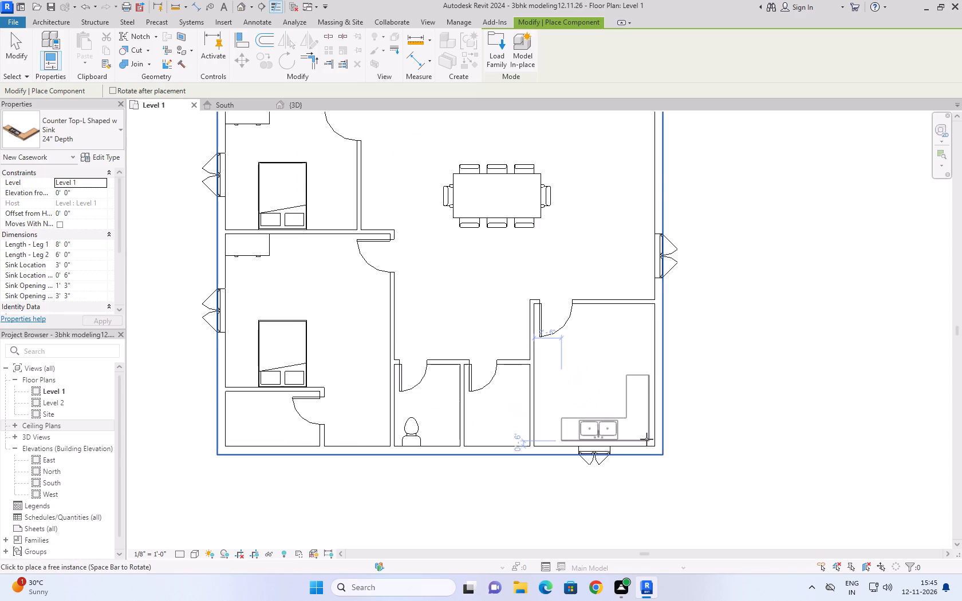
{"action": "left_click", "coordinate": [646, 439]}
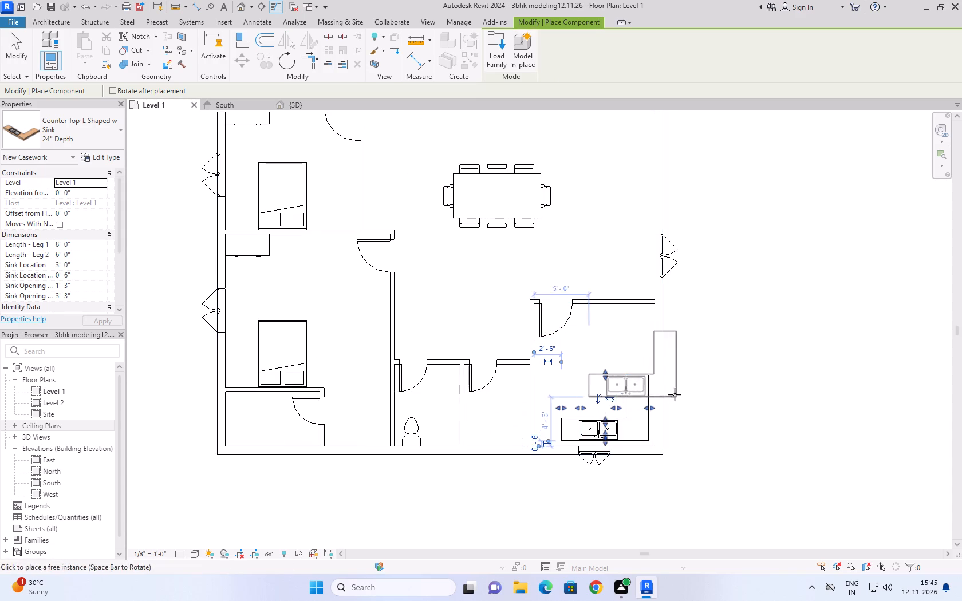
{"action": "left_click", "coordinate": [13, 60]}
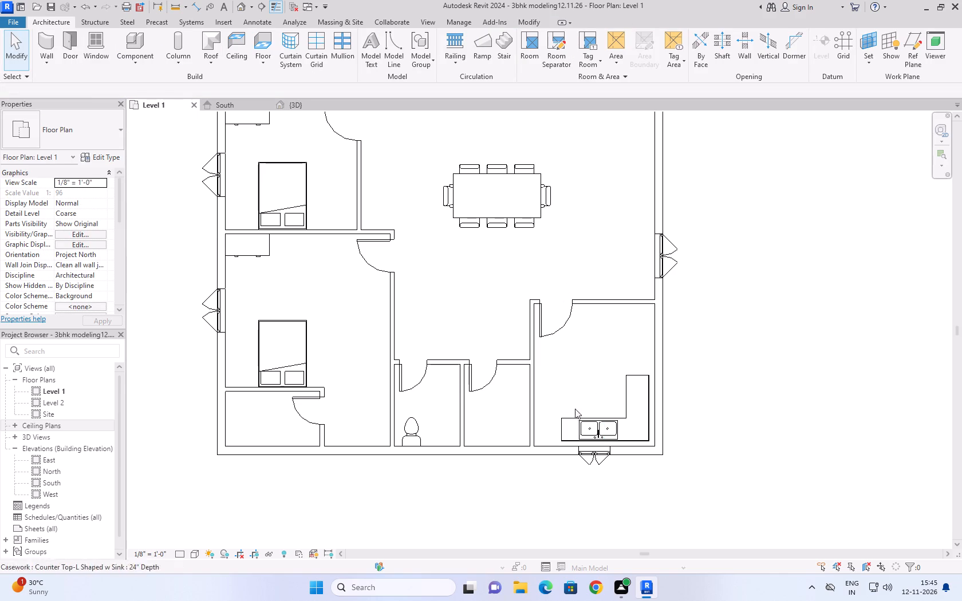
Stretch the countertop's east leg northward to about 12' and its sink leg westward to 10'.
{"action": "left_click", "coordinate": [646, 377]}
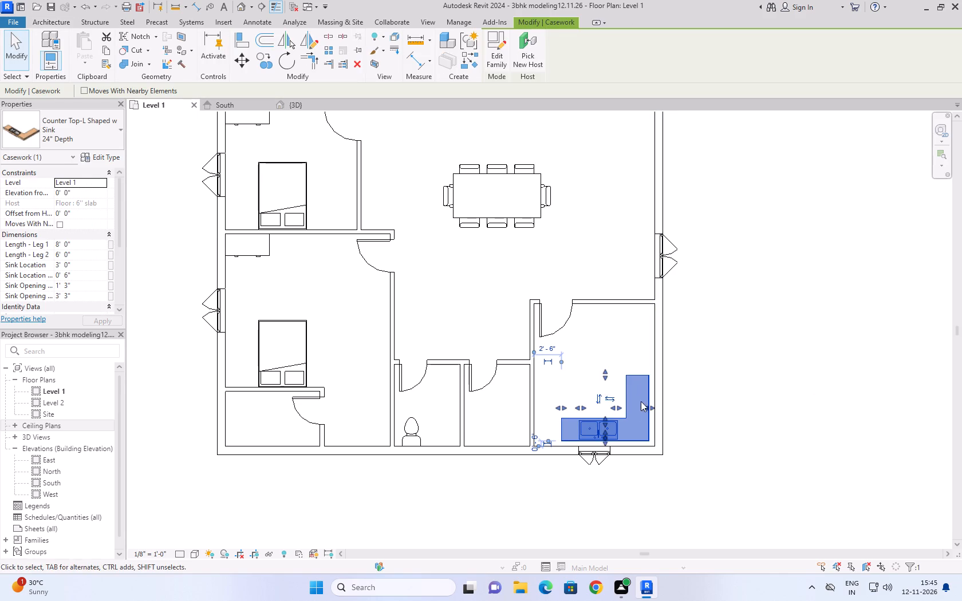
{"action": "left_click_drag", "start_coordinate": [605, 370], "coordinate": [609, 325]}
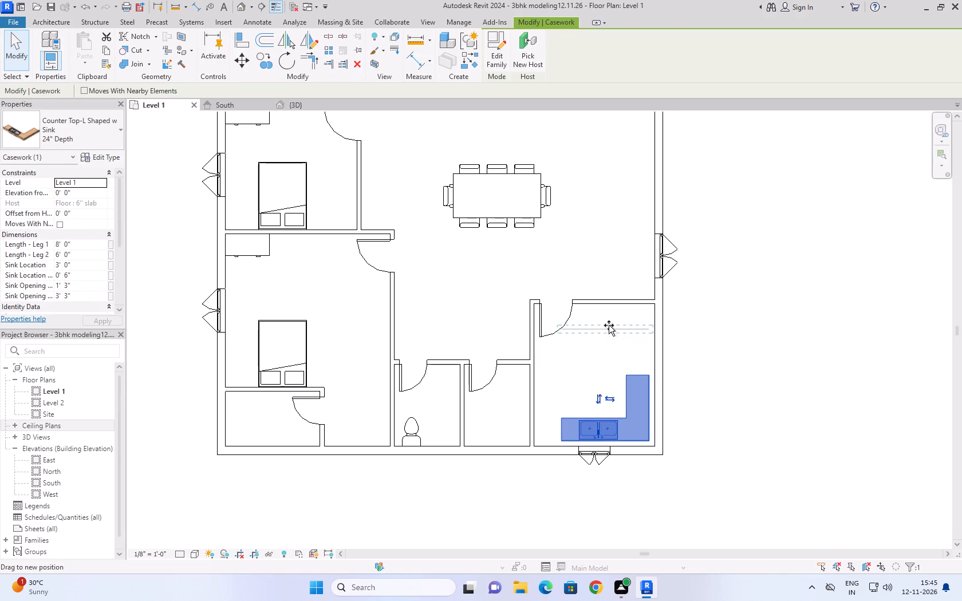
{"action": "left_click_drag", "start_coordinate": [609, 325], "coordinate": [613, 310]}
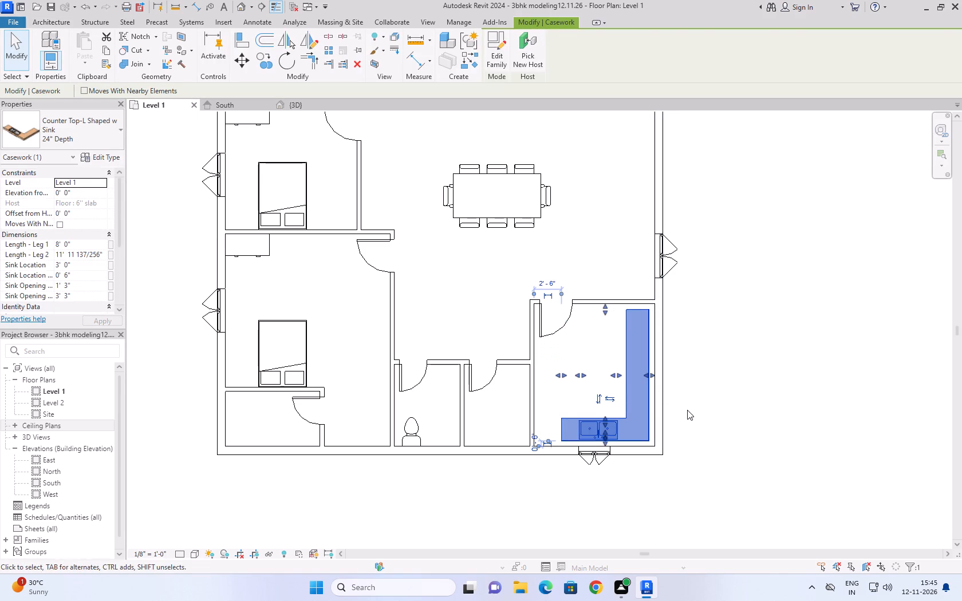
{"action": "left_click", "coordinate": [692, 405]}
{"action": "left_click", "coordinate": [622, 414]}
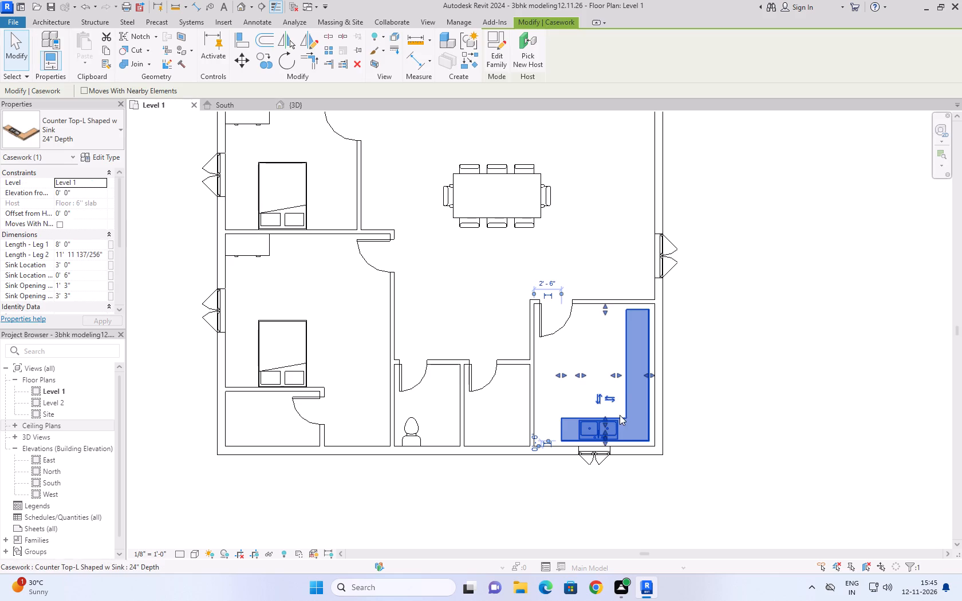
{"action": "scroll", "coordinate": [534, 454], "scroll_direction": "up", "scroll_amount": 6}
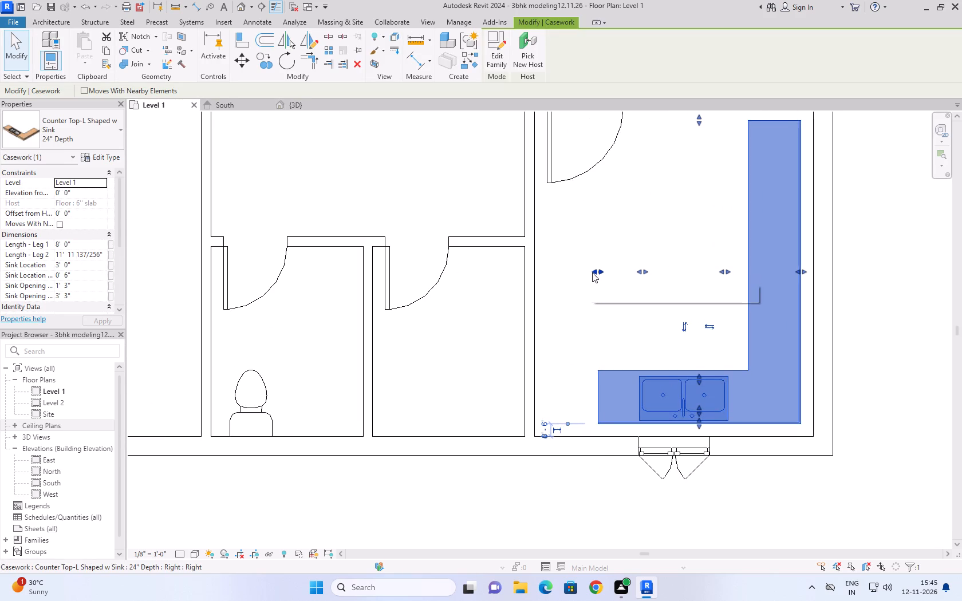
{"action": "left_click_drag", "start_coordinate": [595, 272], "coordinate": [547, 276]}
{"action": "left_click", "coordinate": [549, 516]}
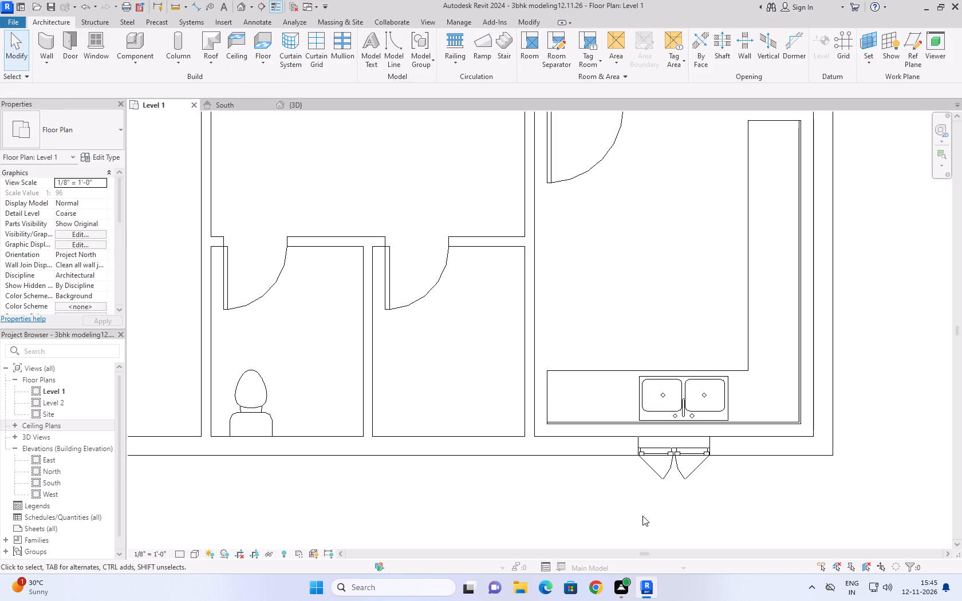
Nudge the countertop south and east in small increments to bring its back edges against the kitchen's south and east walls.
{"action": "left_click", "coordinate": [747, 419]}
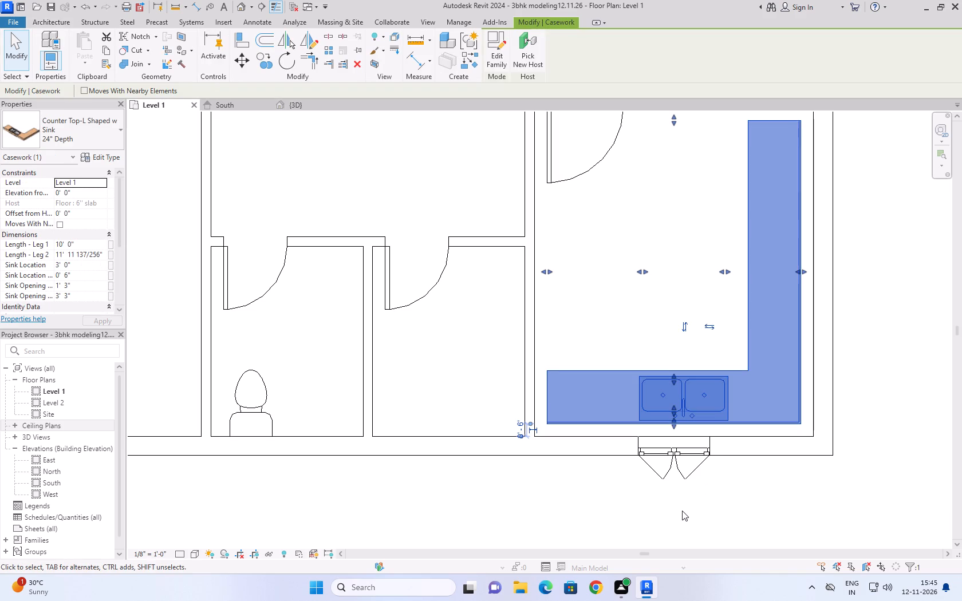
{"action": "key", "text": "Right"}
{"action": "key", "text": "Down"}
{"action": "key", "text": "Right"}
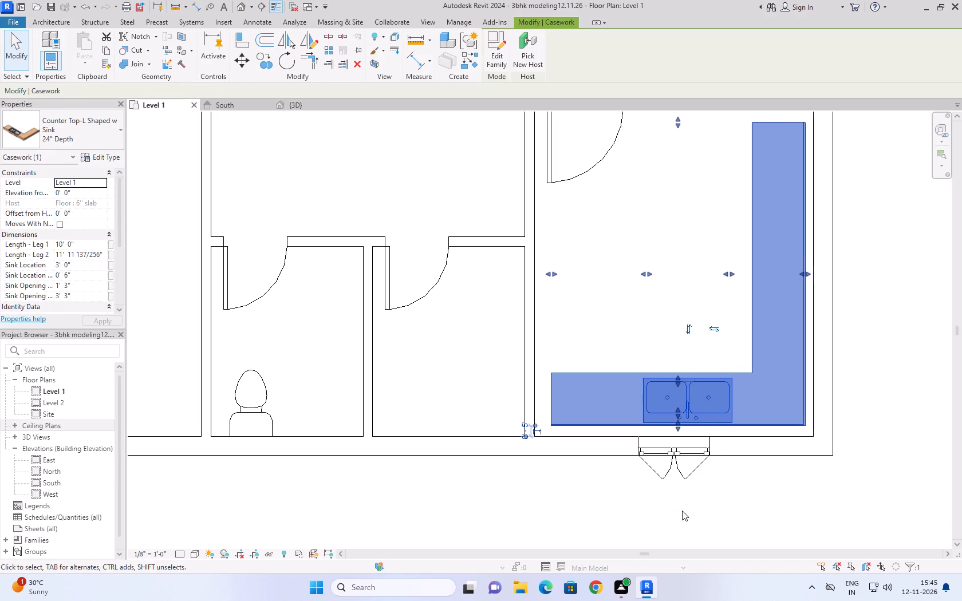
{"action": "key", "text": "Right"}
{"action": "key", "text": "Down"}
{"action": "key", "text": "Right"}
{"action": "key", "text": "Right"}
{"action": "key", "text": "Left"}
{"action": "key", "text": "Down"}
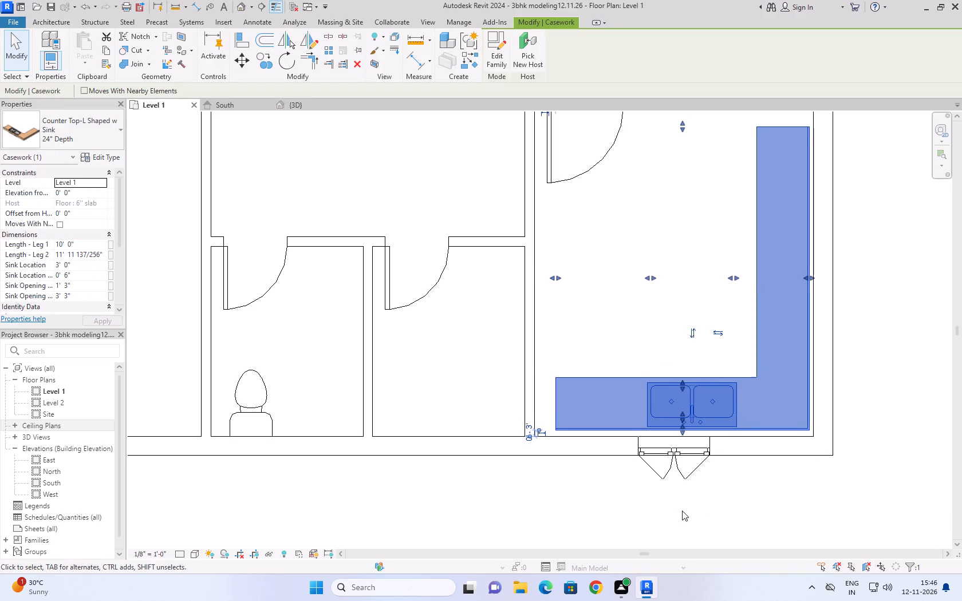
{"action": "key", "text": "Down"}
{"action": "key", "text": "Down"}
{"action": "key", "text": "Right"}
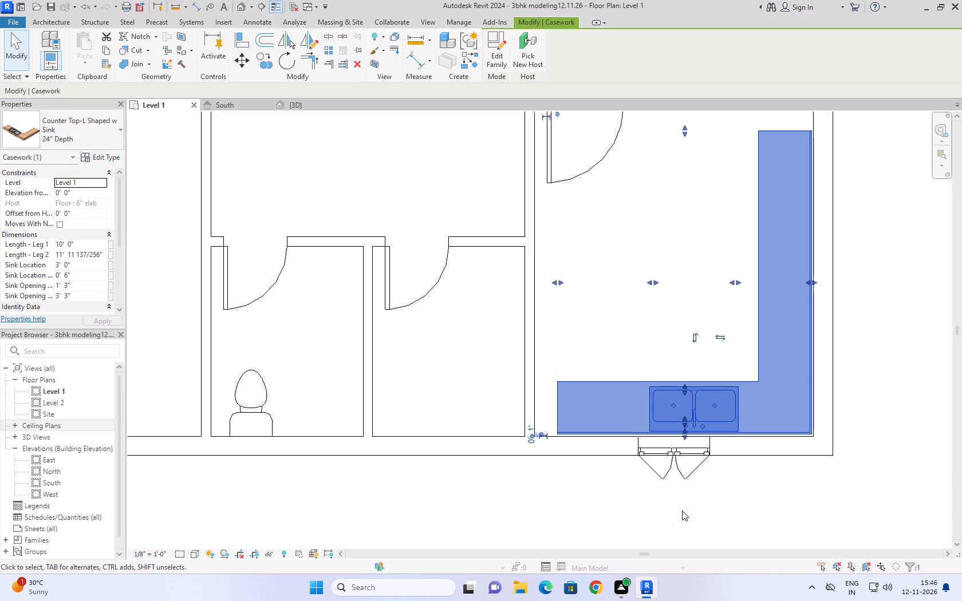
Extend the countertop's east leg to the inner face of the kitchen's north wall, making it 12' 11" long.
{"action": "scroll", "coordinate": [857, 441], "scroll_direction": "down", "scroll_amount": 2}
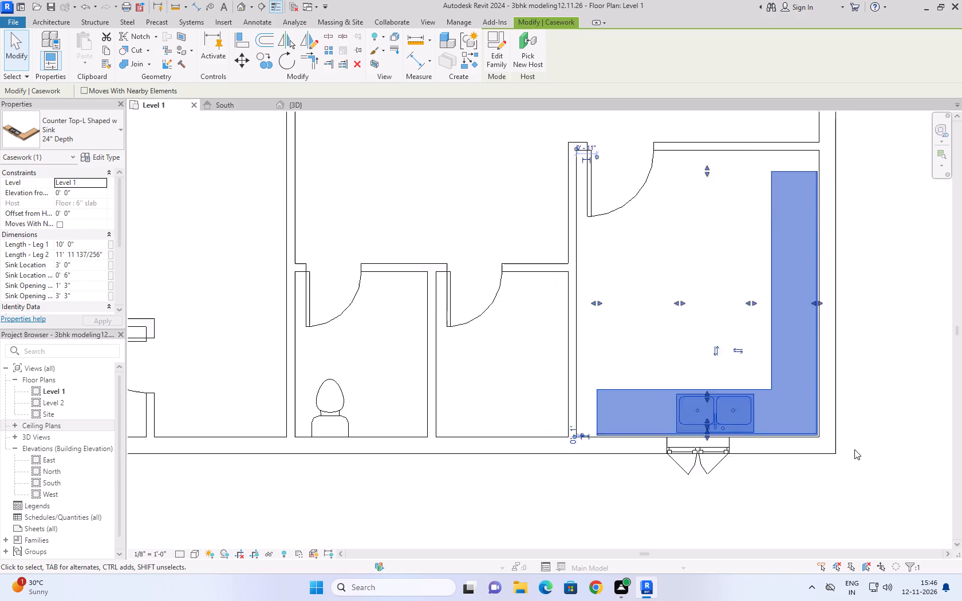
{"action": "scroll", "coordinate": [854, 449], "scroll_direction": "down", "scroll_amount": 1}
{"action": "middle_click_drag", "start_coordinate": [889, 322], "coordinate": [840, 441]}
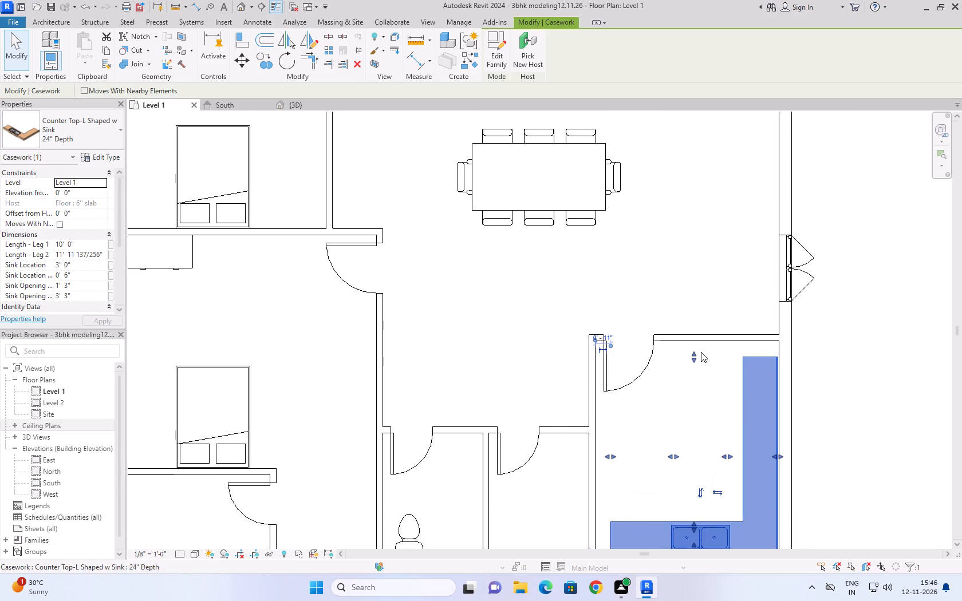
{"action": "left_click_drag", "start_coordinate": [696, 353], "coordinate": [693, 343]}
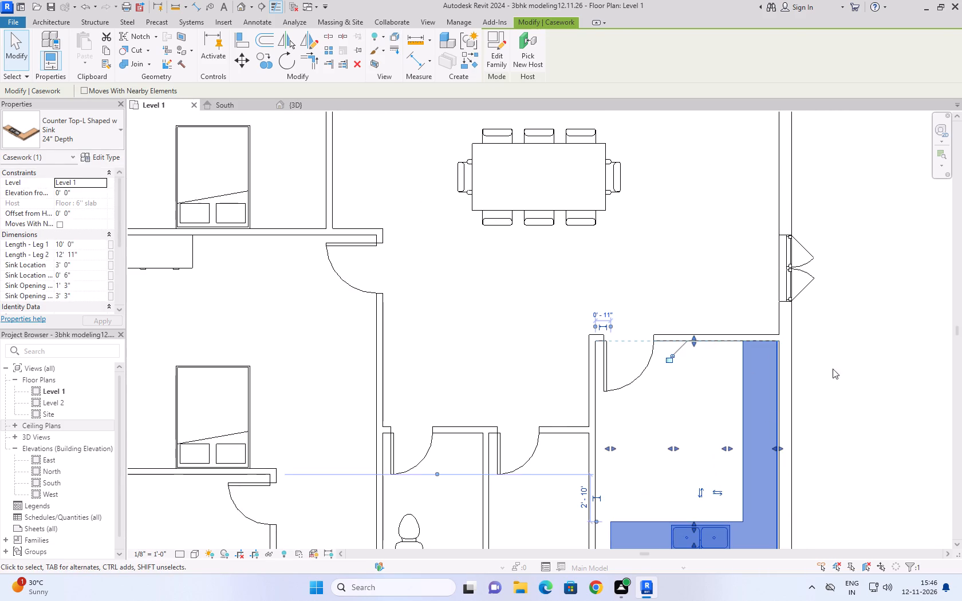
{"action": "left_click", "coordinate": [837, 361]}
Extend the countertop's sink leg to the inner face of the kitchen's west wall, making it 10' 11" long.
{"action": "scroll", "coordinate": [837, 361], "scroll_direction": "down", "scroll_amount": 3}
{"action": "scroll", "coordinate": [842, 440], "scroll_direction": "up", "scroll_amount": 1}
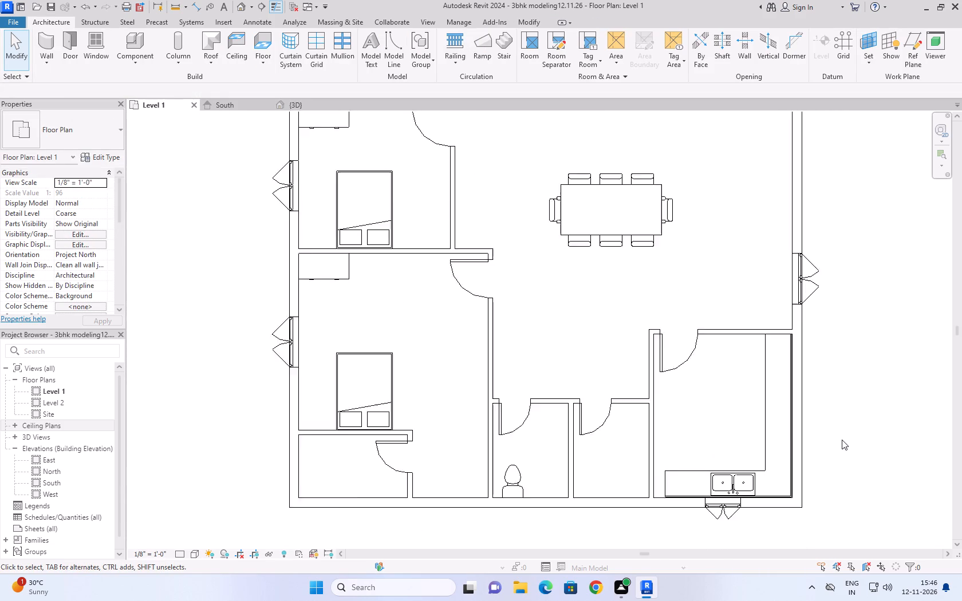
{"action": "scroll", "coordinate": [842, 440], "scroll_direction": "up", "scroll_amount": 1}
{"action": "left_click", "coordinate": [670, 474]}
{"action": "scroll", "coordinate": [637, 498], "scroll_direction": "up", "scroll_amount": 3}
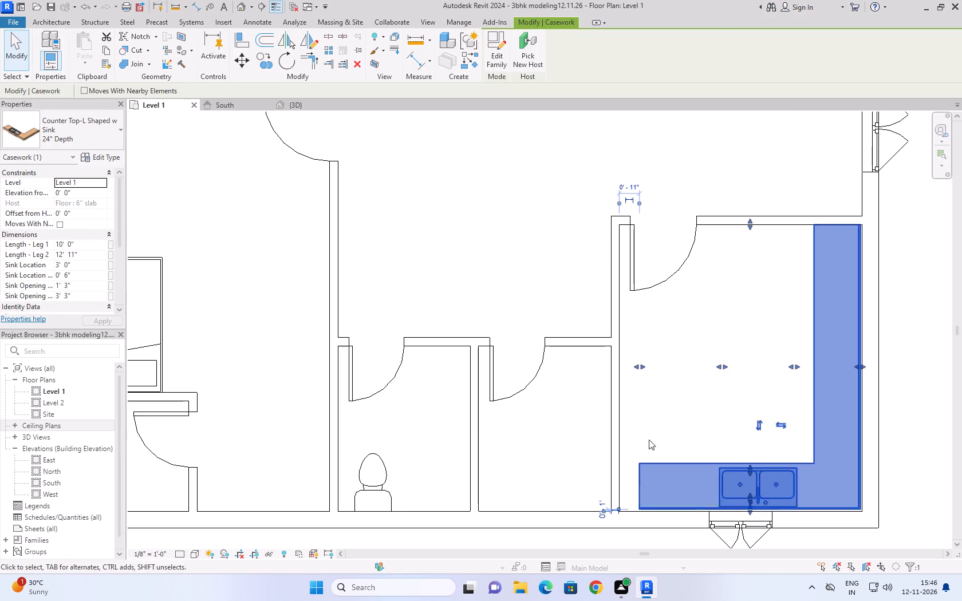
{"action": "left_click_drag", "start_coordinate": [634, 369], "coordinate": [629, 369]}
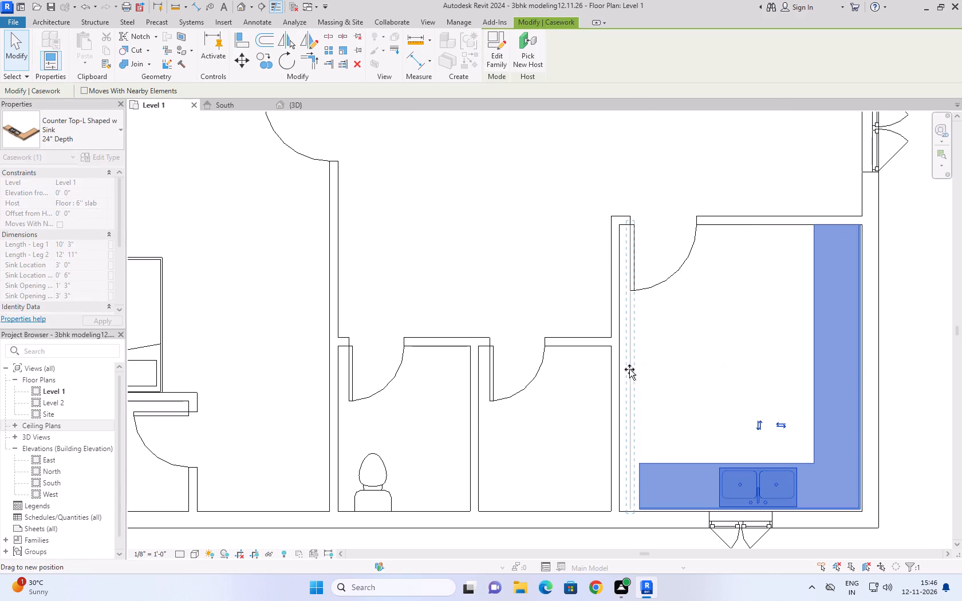
{"action": "left_click_drag", "start_coordinate": [629, 369], "coordinate": [623, 372]}
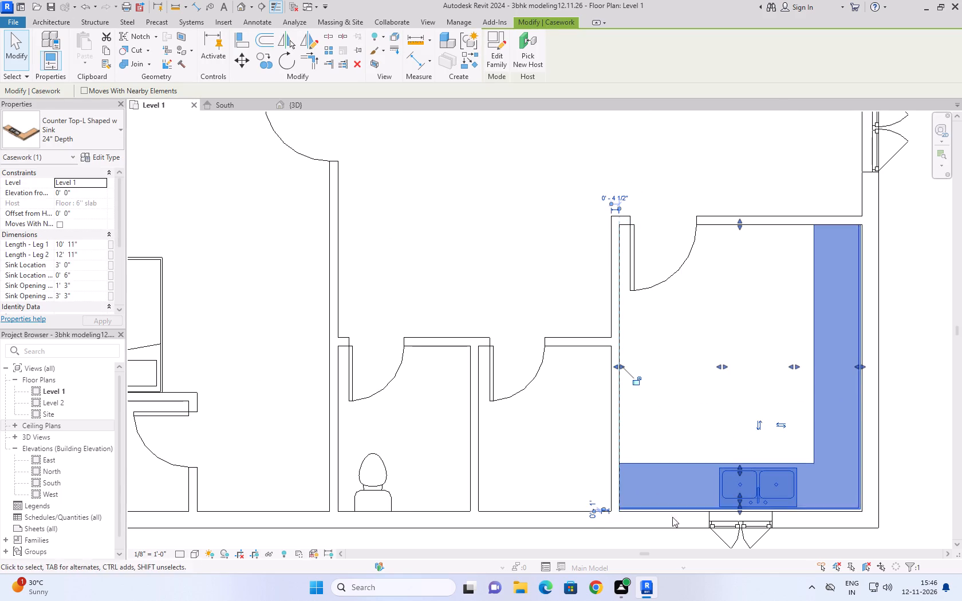
{"action": "scroll", "coordinate": [670, 388], "scroll_direction": "down", "scroll_amount": 6}
{"action": "left_click", "coordinate": [758, 509]}
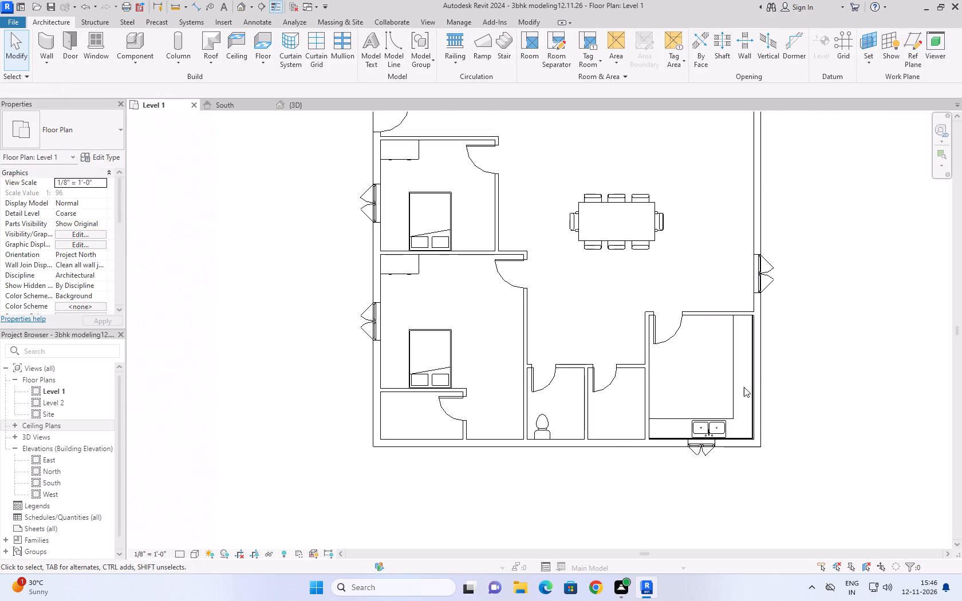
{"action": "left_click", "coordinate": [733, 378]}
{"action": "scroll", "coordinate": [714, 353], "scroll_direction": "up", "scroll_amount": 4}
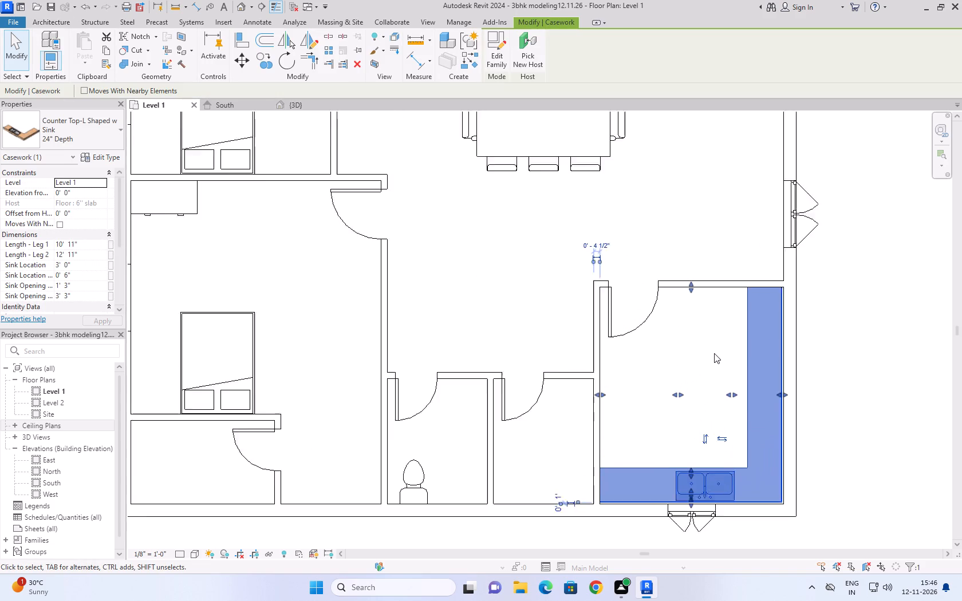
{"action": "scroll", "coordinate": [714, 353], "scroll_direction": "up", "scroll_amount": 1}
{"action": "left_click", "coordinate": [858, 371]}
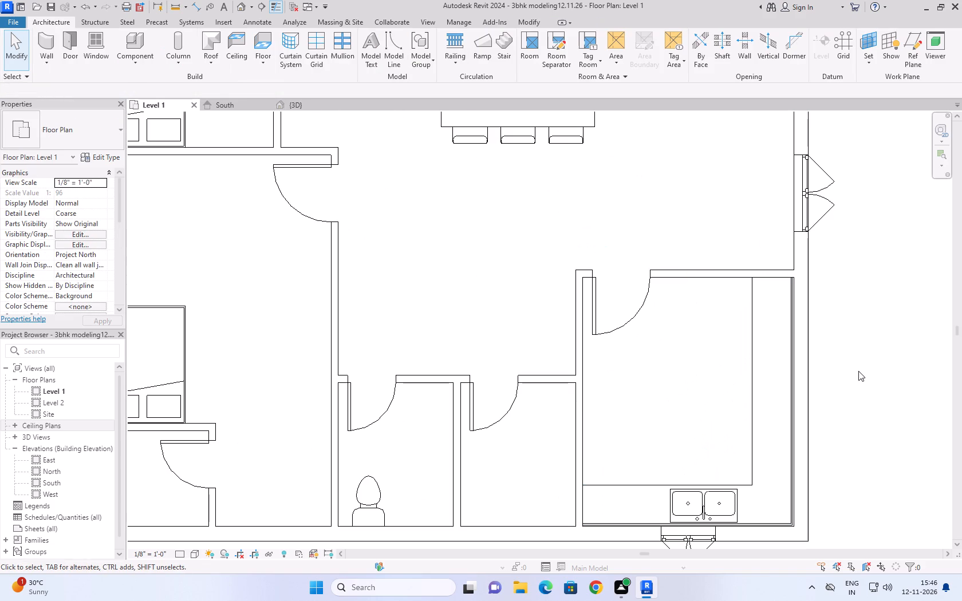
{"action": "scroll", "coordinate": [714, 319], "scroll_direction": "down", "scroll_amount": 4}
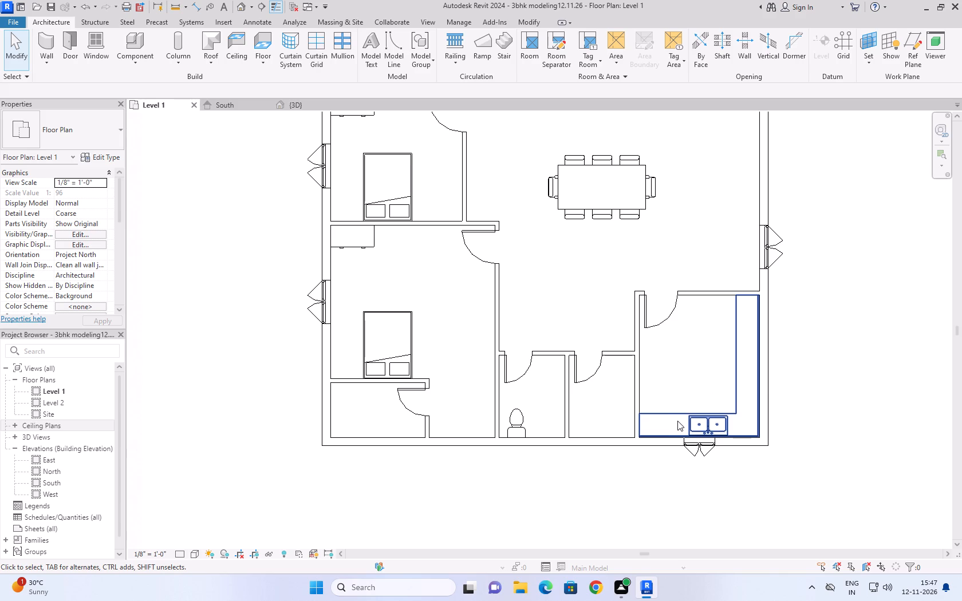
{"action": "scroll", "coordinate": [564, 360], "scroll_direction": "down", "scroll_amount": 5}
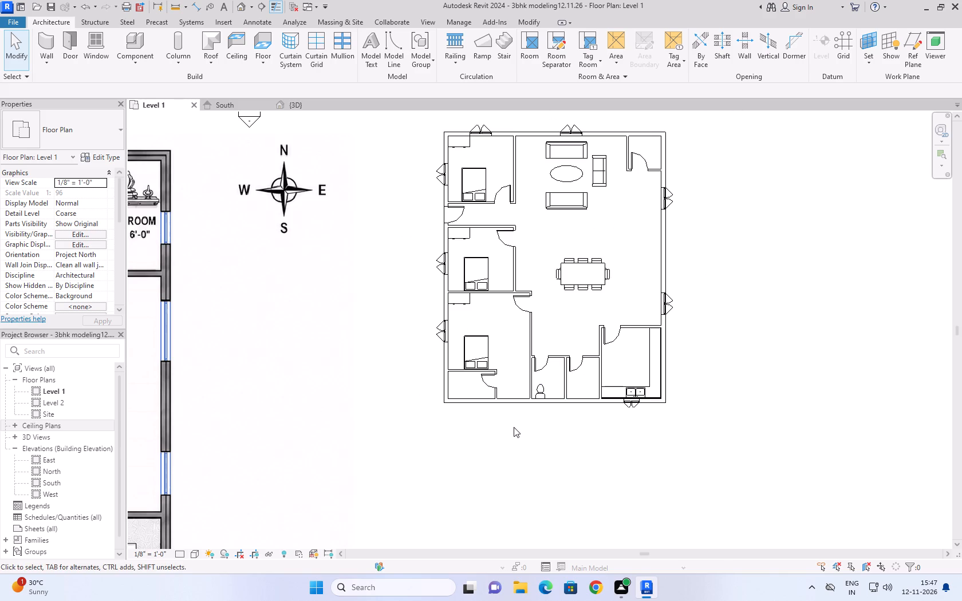
Place another Toilet-Domestic-3D in the southwest bathroom, backed against the south wall and about 1' 7" from the west wall.
{"action": "left_click", "coordinate": [542, 393]}
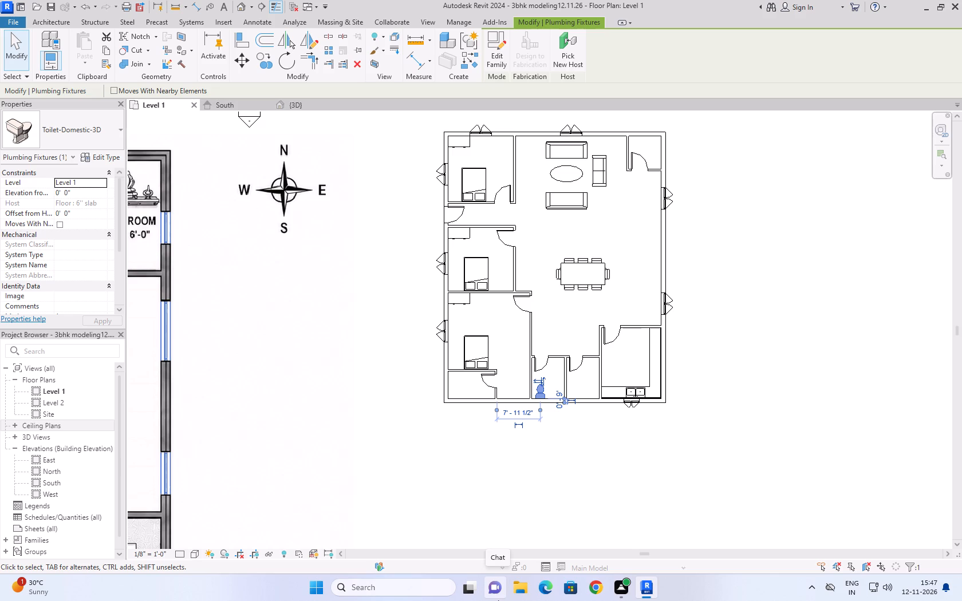
{"action": "type", "text": "cs"}
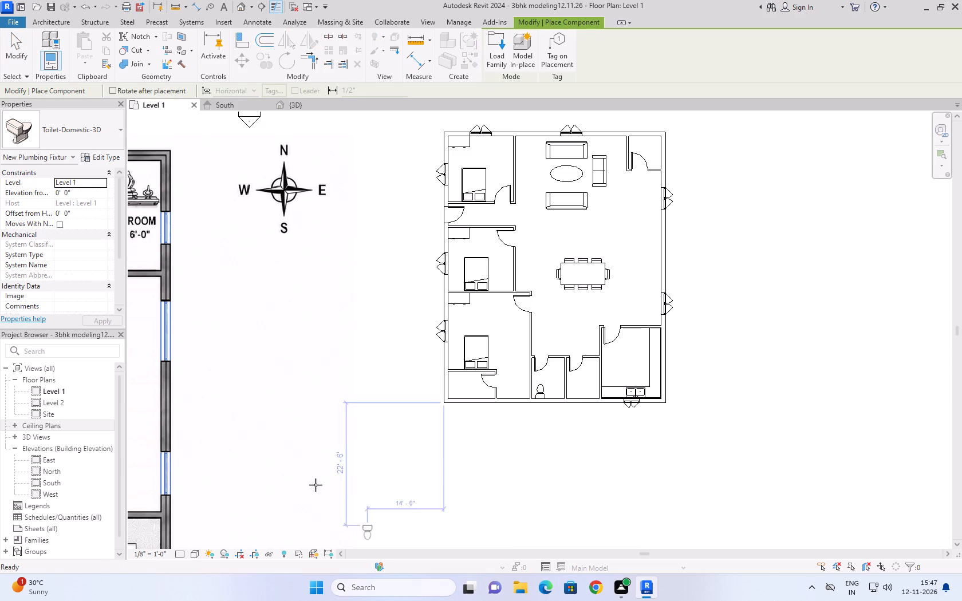
{"action": "scroll", "coordinate": [432, 383], "scroll_direction": "up", "scroll_amount": 7}
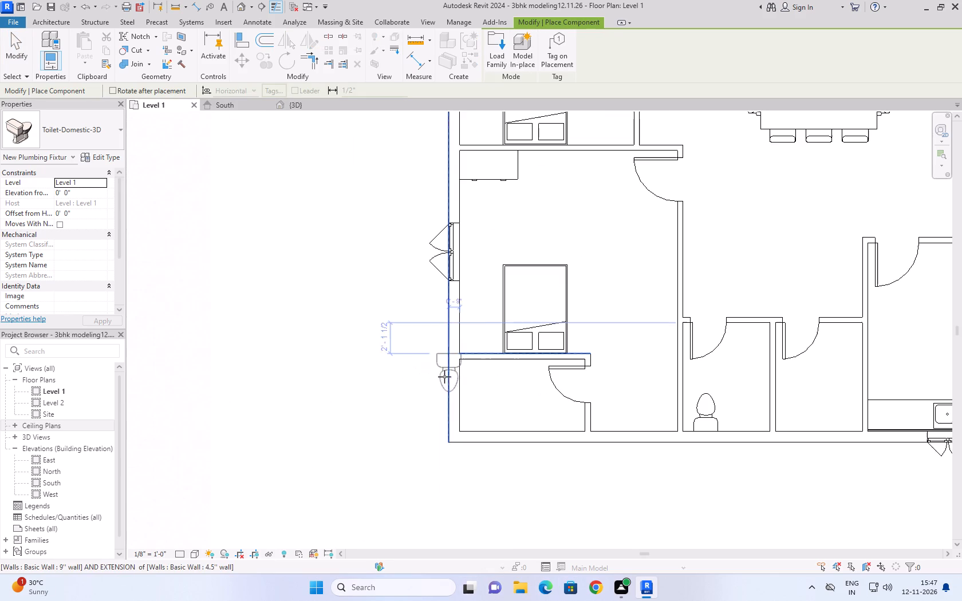
{"action": "scroll", "coordinate": [480, 400], "scroll_direction": "up", "scroll_amount": 2}
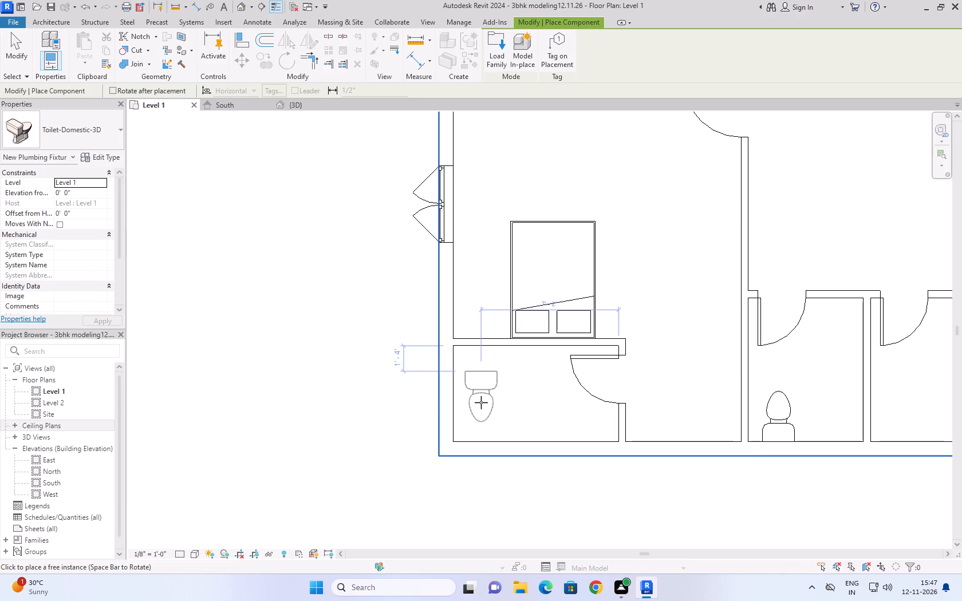
{"action": "key", "text": "space"}
{"action": "key", "text": "space"}
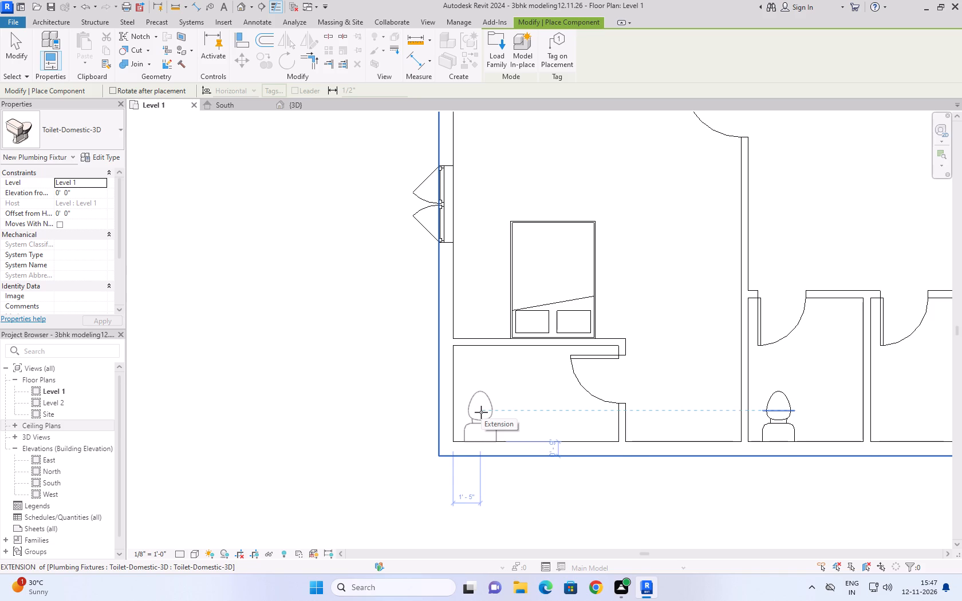
{"action": "left_click", "coordinate": [483, 413]}
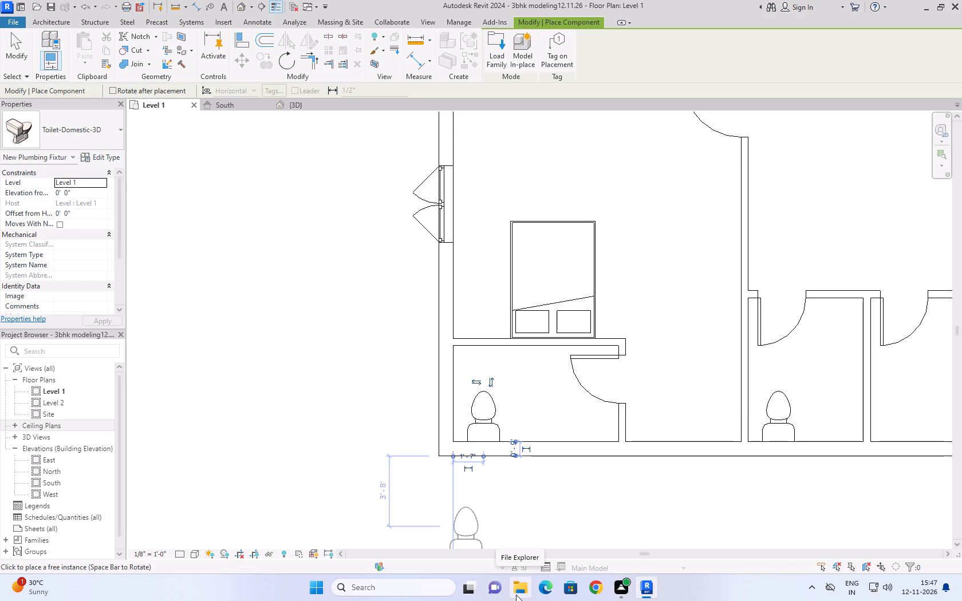
{"action": "left_click", "coordinate": [12, 57]}
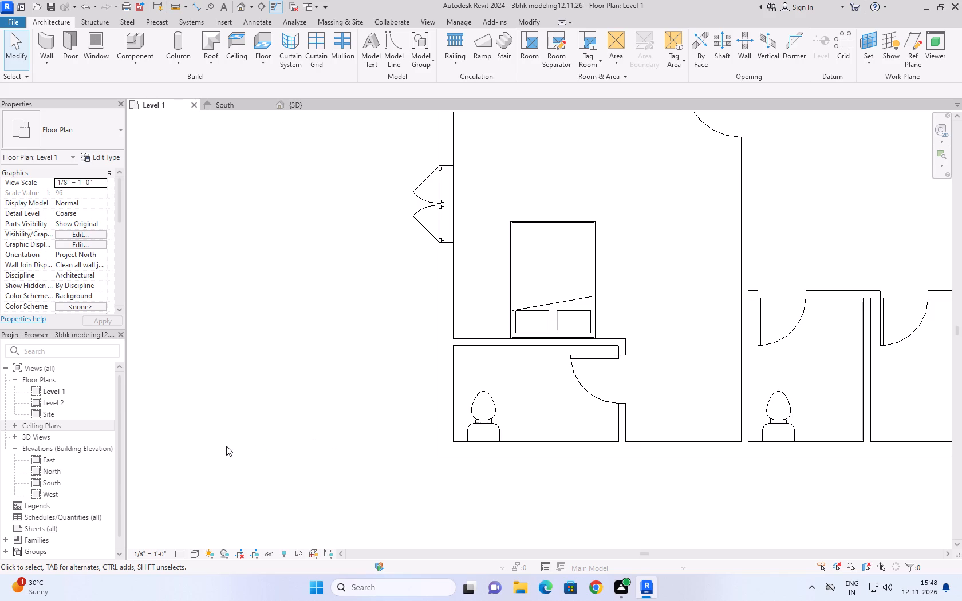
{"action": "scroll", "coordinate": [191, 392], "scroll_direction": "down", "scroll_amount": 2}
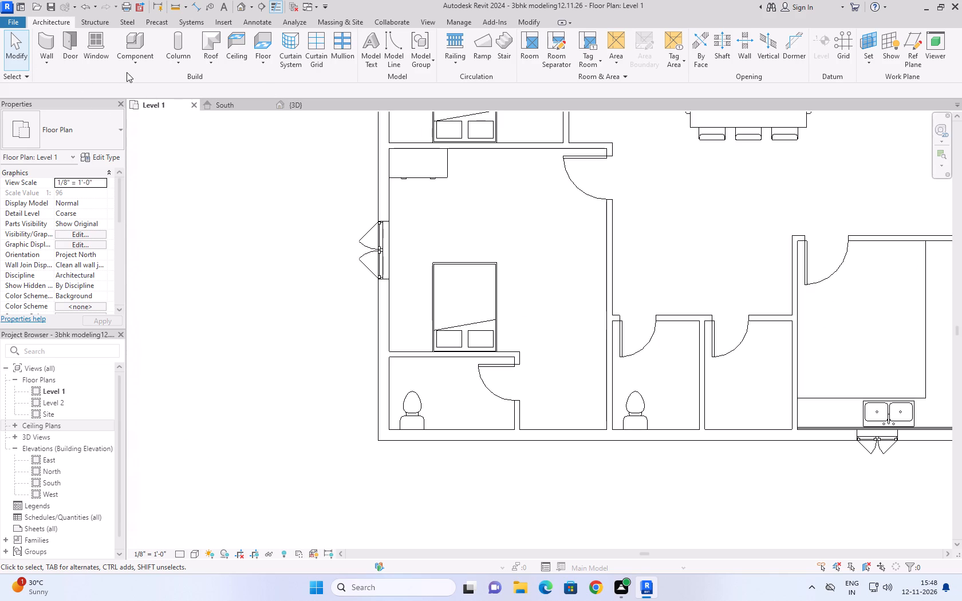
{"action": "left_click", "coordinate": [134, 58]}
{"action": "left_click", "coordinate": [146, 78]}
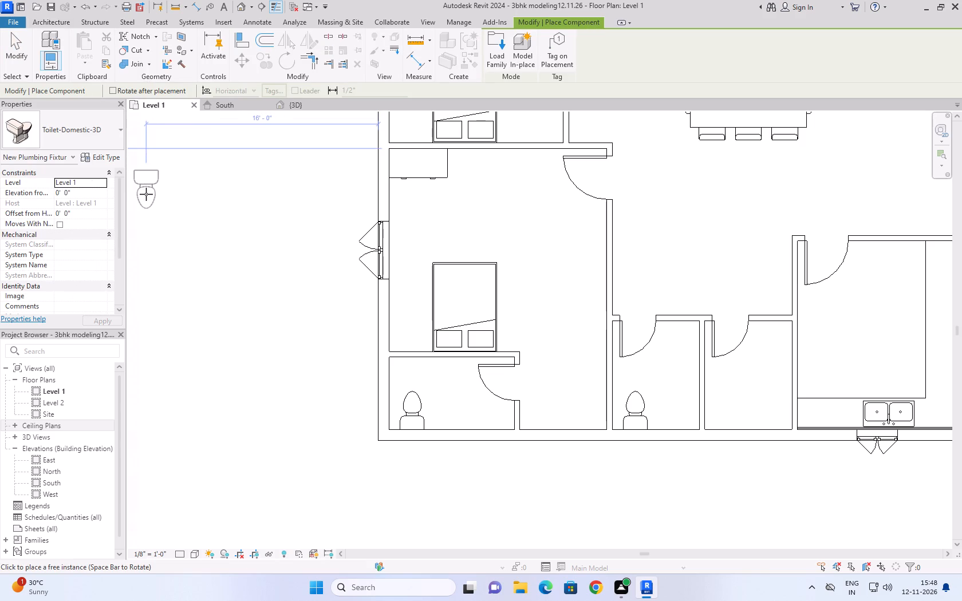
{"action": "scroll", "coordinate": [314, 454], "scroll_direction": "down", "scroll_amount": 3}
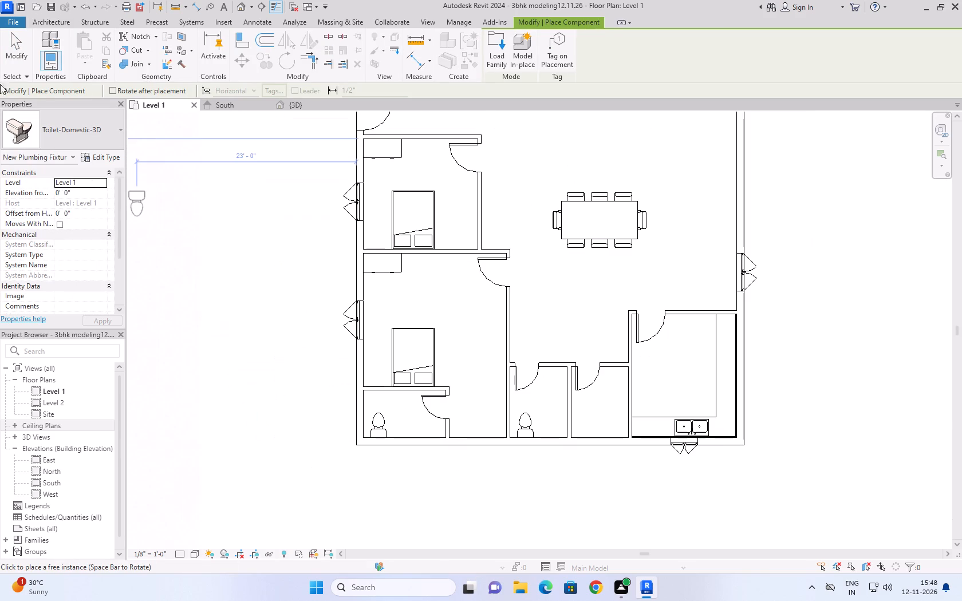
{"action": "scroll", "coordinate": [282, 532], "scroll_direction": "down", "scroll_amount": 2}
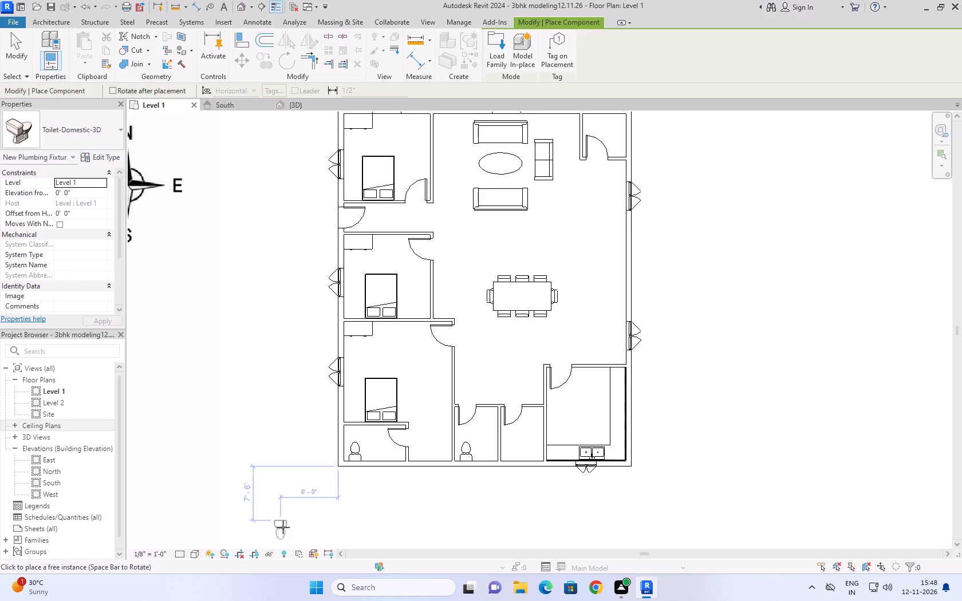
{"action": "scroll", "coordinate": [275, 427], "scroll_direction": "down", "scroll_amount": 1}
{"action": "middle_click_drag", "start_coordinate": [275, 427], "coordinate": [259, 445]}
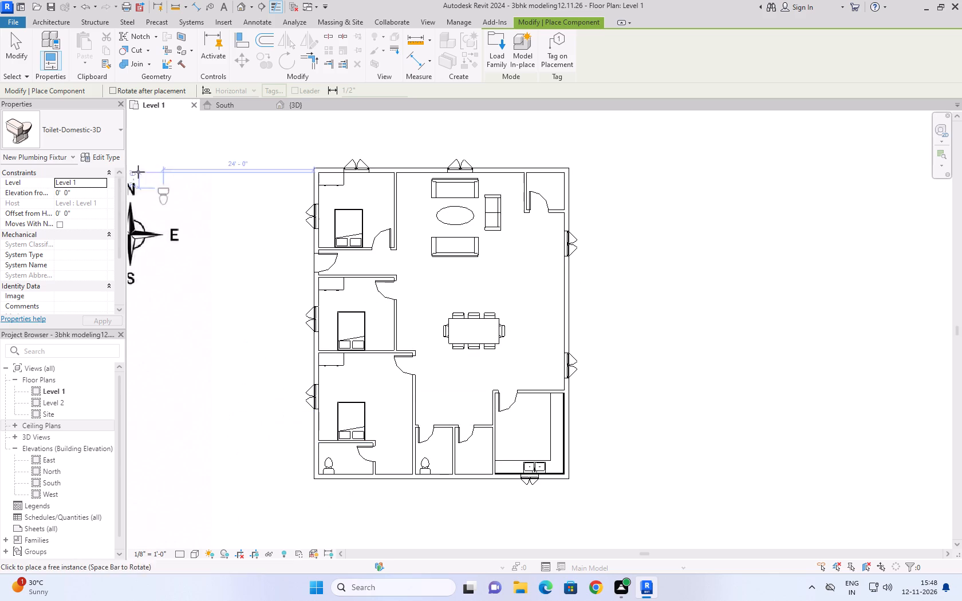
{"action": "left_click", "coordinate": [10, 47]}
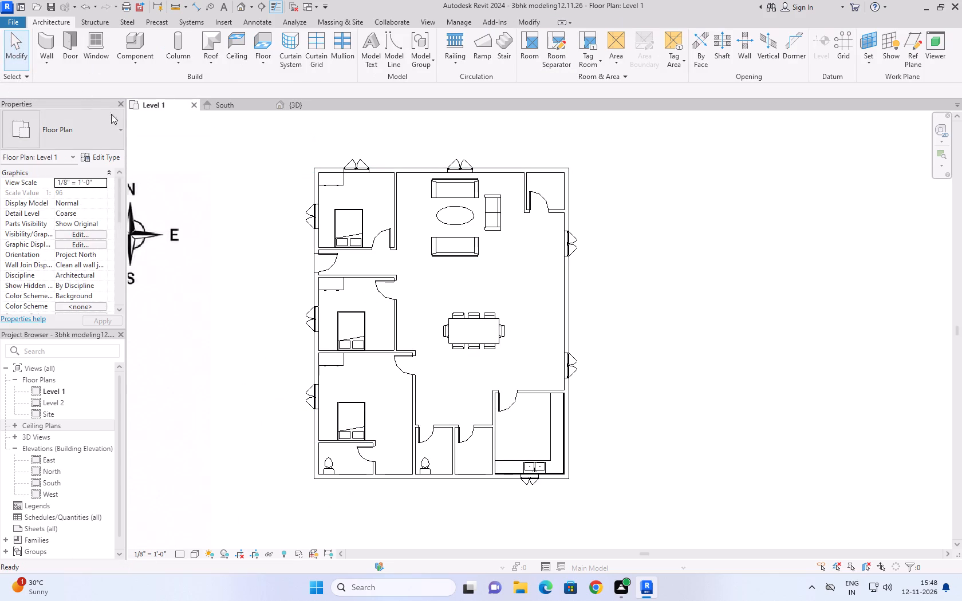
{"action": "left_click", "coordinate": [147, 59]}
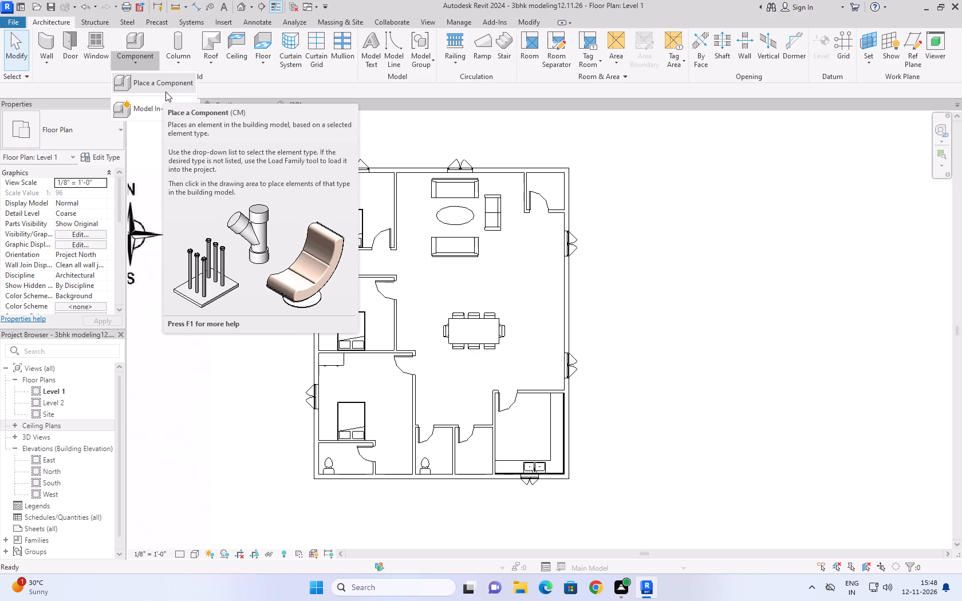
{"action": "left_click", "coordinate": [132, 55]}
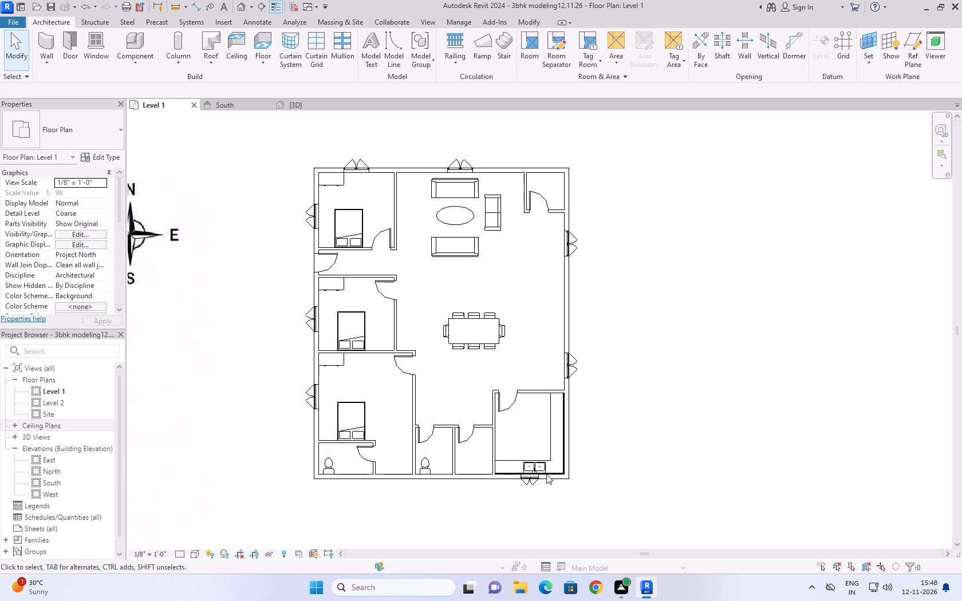
Load the Sink Kitchen-Triple family from the US library's Plumbing, Architectural, Fixtures, Sinks folder for component placement.
{"action": "scroll", "coordinate": [546, 474], "scroll_direction": "up", "scroll_amount": 9}
{"action": "scroll", "coordinate": [470, 345], "scroll_direction": "down", "scroll_amount": 4}
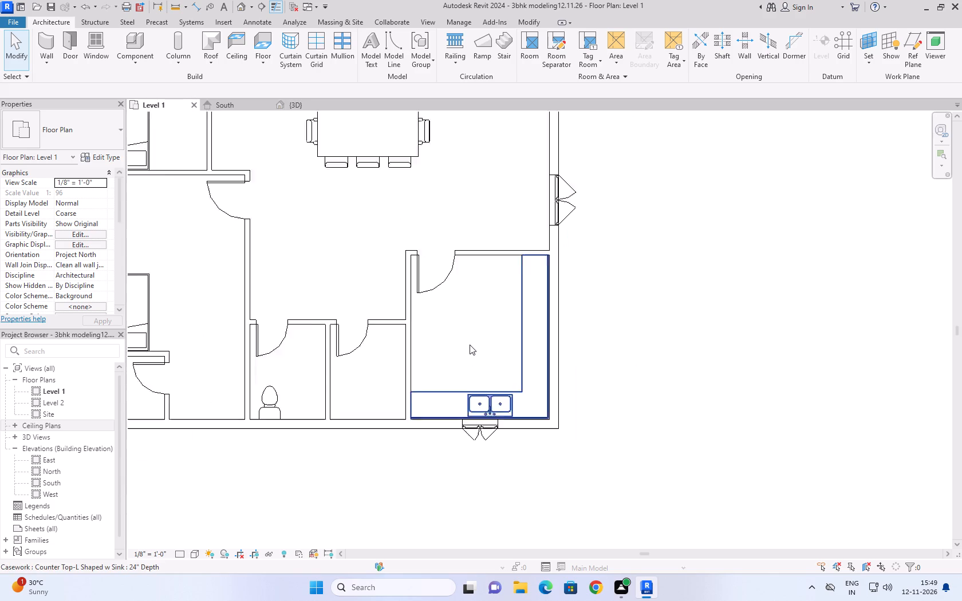
{"action": "scroll", "coordinate": [470, 345], "scroll_direction": "down", "scroll_amount": 1}
{"action": "left_click", "coordinate": [128, 64]}
{"action": "left_click", "coordinate": [147, 88]}
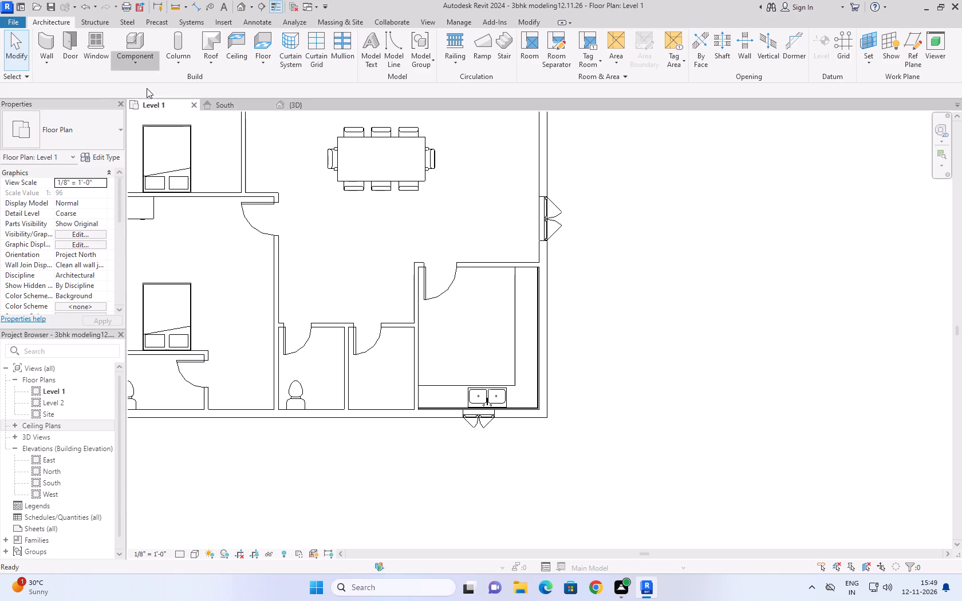
{"action": "left_click", "coordinate": [496, 50]}
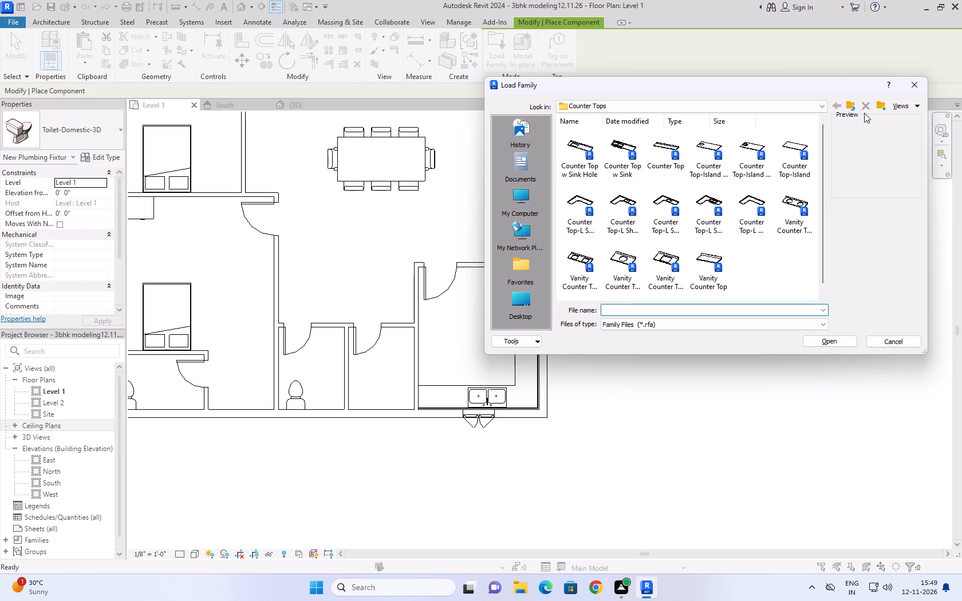
{"action": "left_click", "coordinate": [853, 106]}
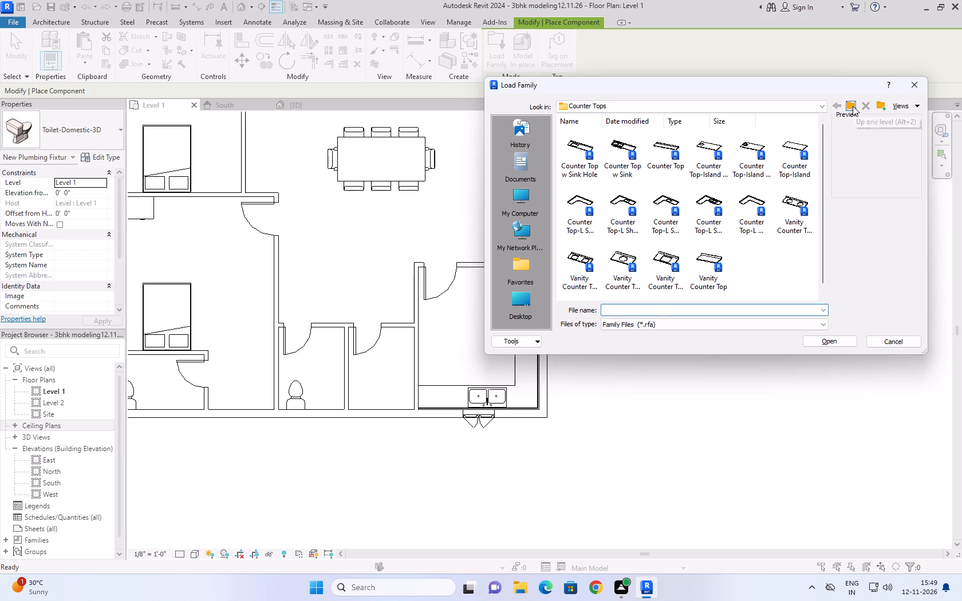
{"action": "left_click", "coordinate": [853, 106]}
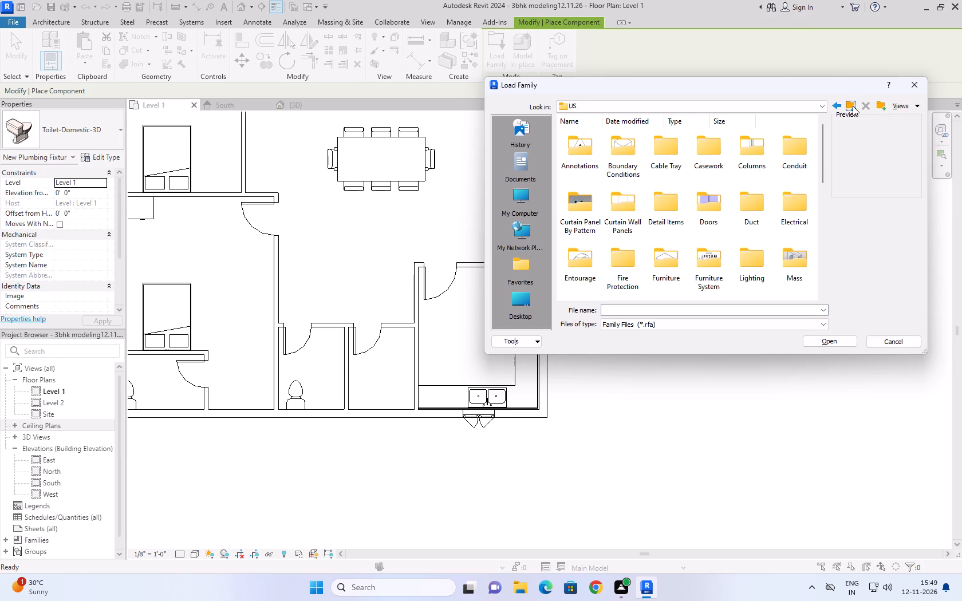
{"action": "scroll", "coordinate": [731, 266], "scroll_direction": "down", "scroll_amount": 2}
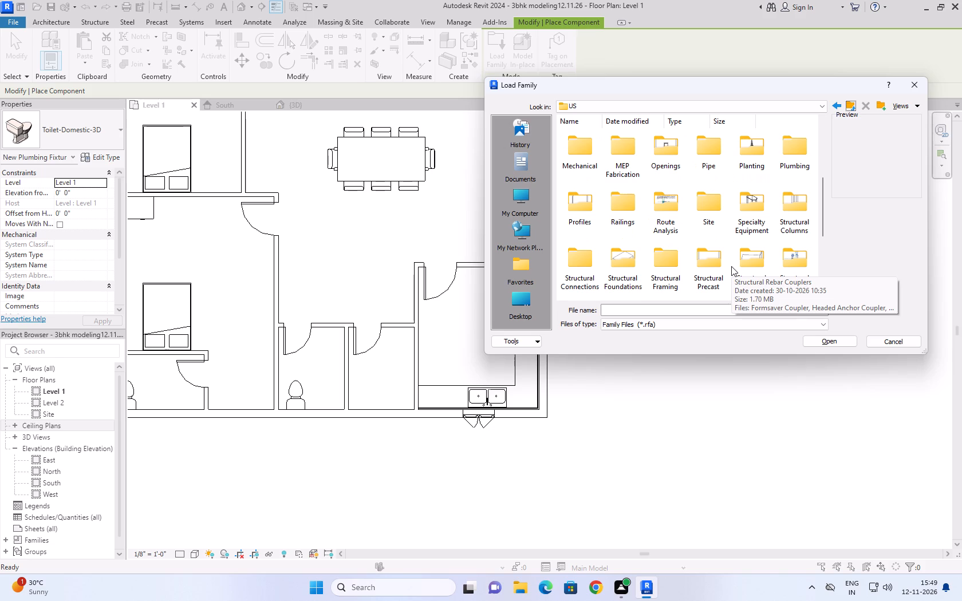
{"action": "scroll", "coordinate": [738, 249], "scroll_direction": "down", "scroll_amount": 2}
{"action": "scroll", "coordinate": [738, 249], "scroll_direction": "up", "scroll_amount": 3}
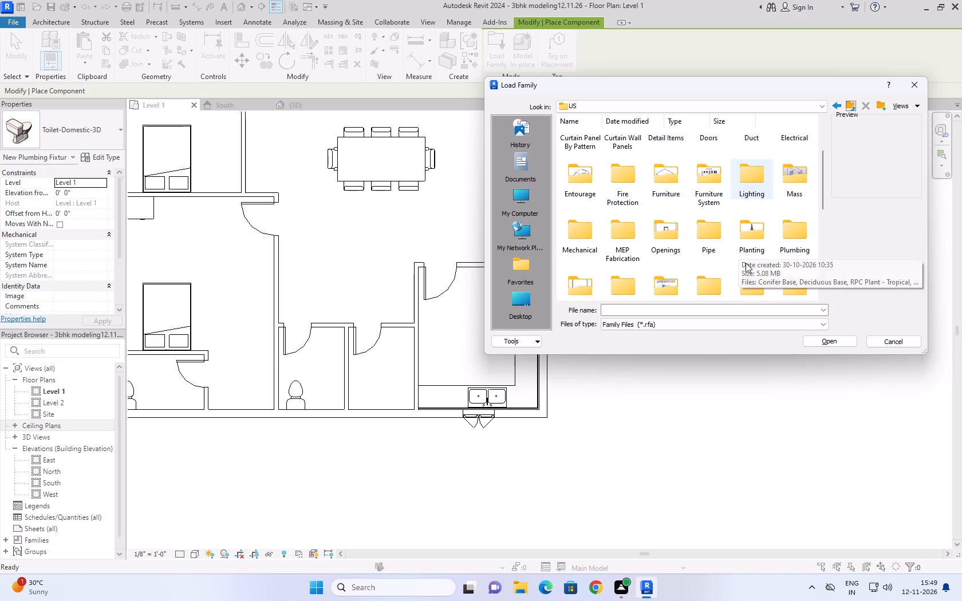
{"action": "double_click", "coordinate": [795, 237]}
{"action": "double_click", "coordinate": [573, 143]}
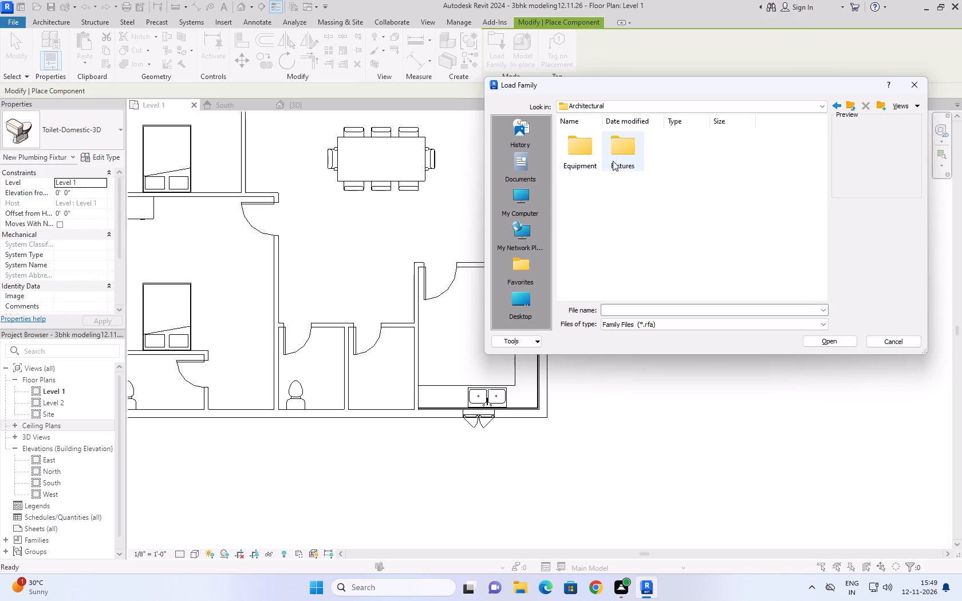
{"action": "double_click", "coordinate": [636, 153]}
{"action": "double_click", "coordinate": [581, 210]}
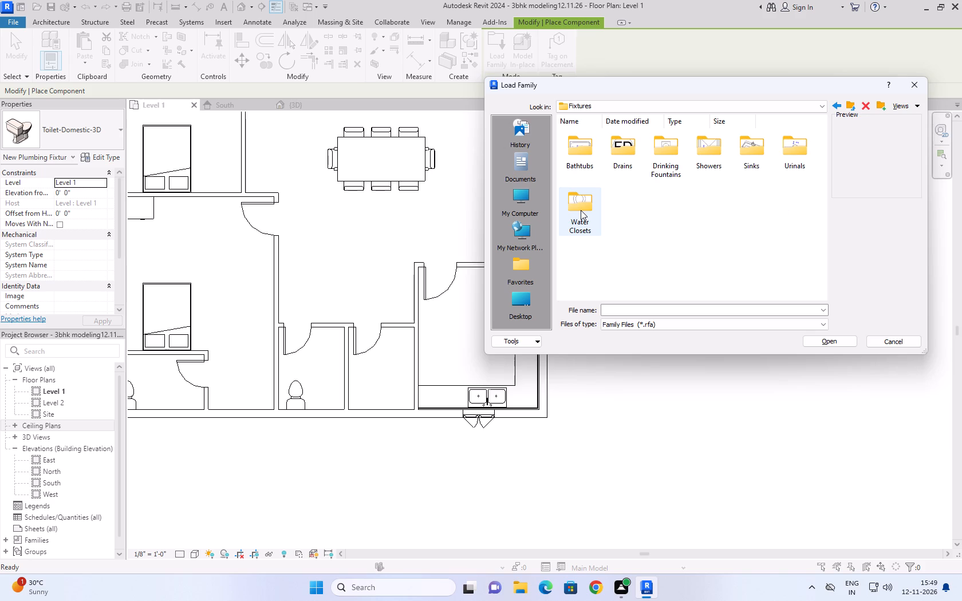
{"action": "left_click", "coordinate": [849, 106]}
{"action": "double_click", "coordinate": [751, 148]}
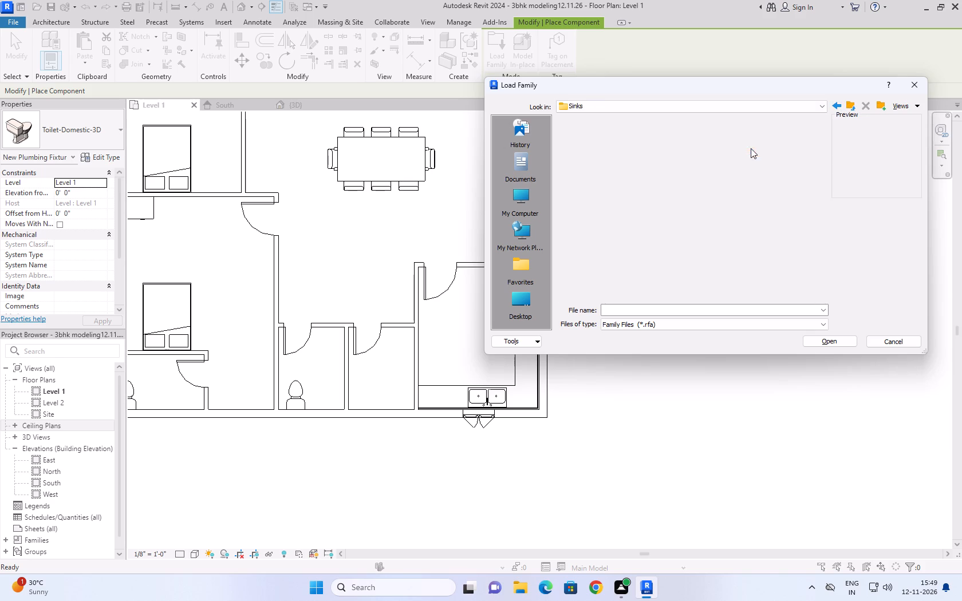
{"action": "left_click", "coordinate": [701, 151]}
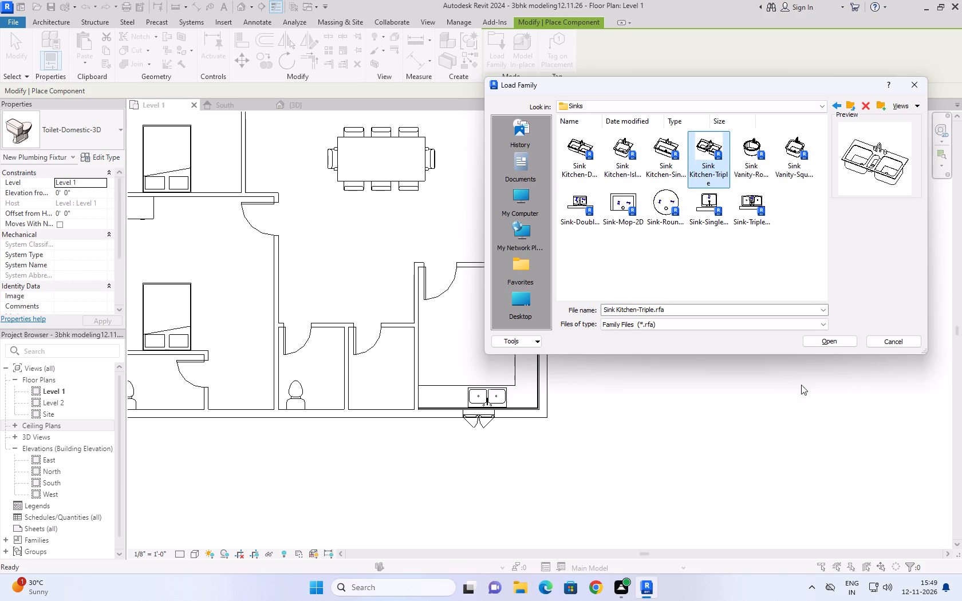
{"action": "left_click", "coordinate": [826, 341]}
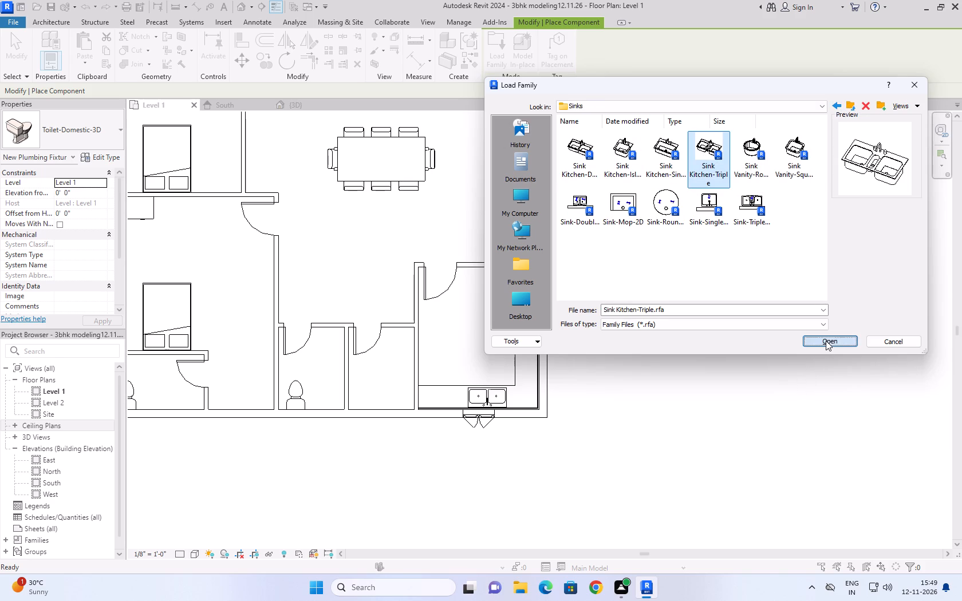
{"action": "left_click", "coordinate": [826, 341]}
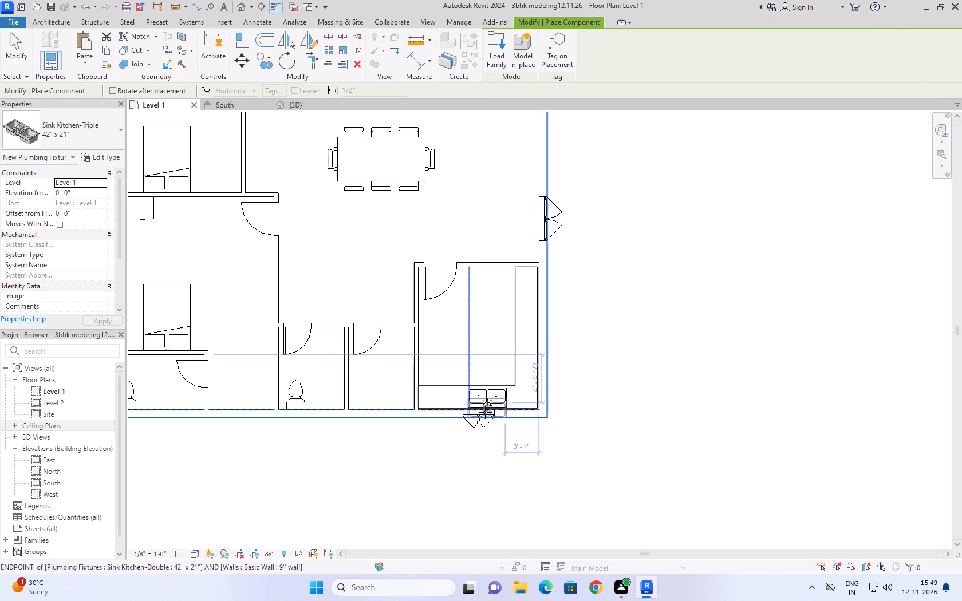
Place the 42" x 21" Sink Kitchen-Triple centred over the existing double sink, rotated 180° so its faucet faces the south wall.
{"action": "scroll", "coordinate": [490, 410], "scroll_direction": "up", "scroll_amount": 14}
{"action": "middle_click", "coordinate": [490, 410]}
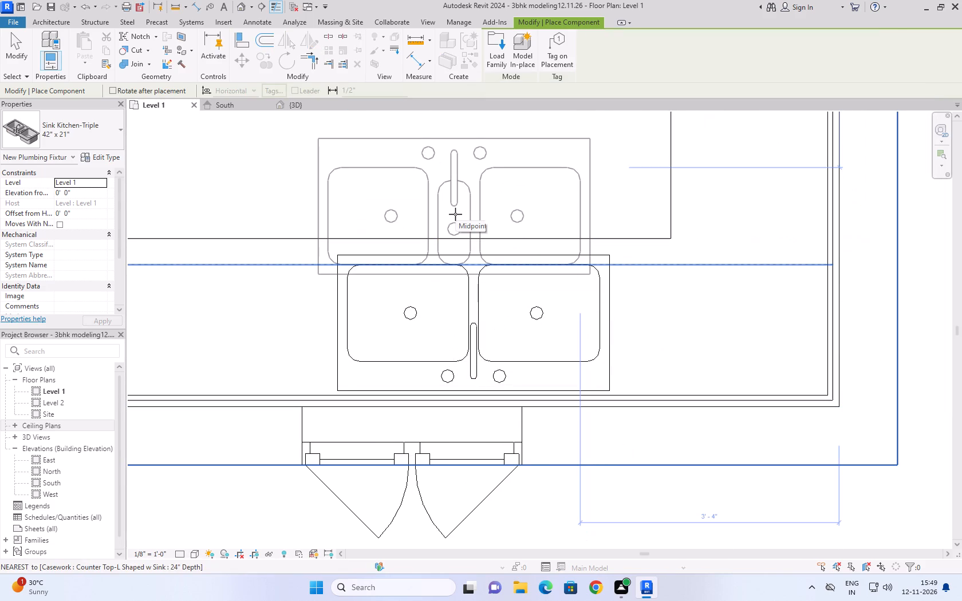
{"action": "key", "text": "space"}
{"action": "key", "text": "space"}
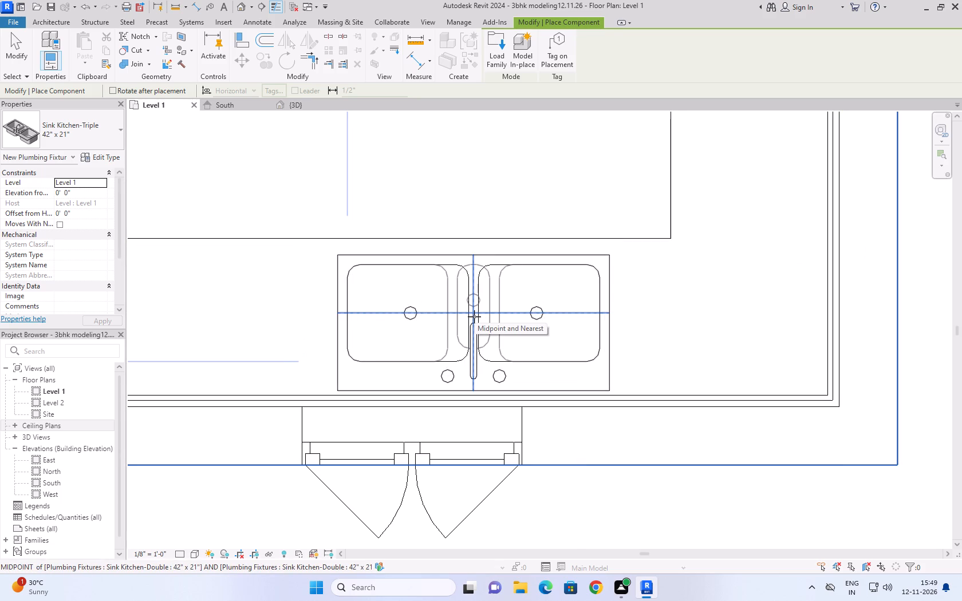
{"action": "scroll", "coordinate": [474, 317], "scroll_direction": "up", "scroll_amount": 5}
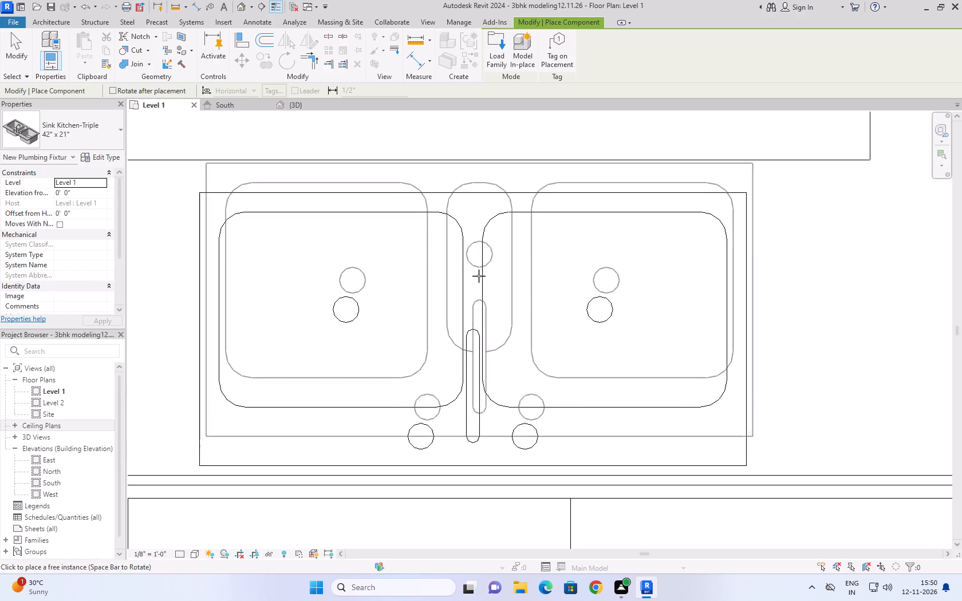
{"action": "left_click", "coordinate": [476, 310]}
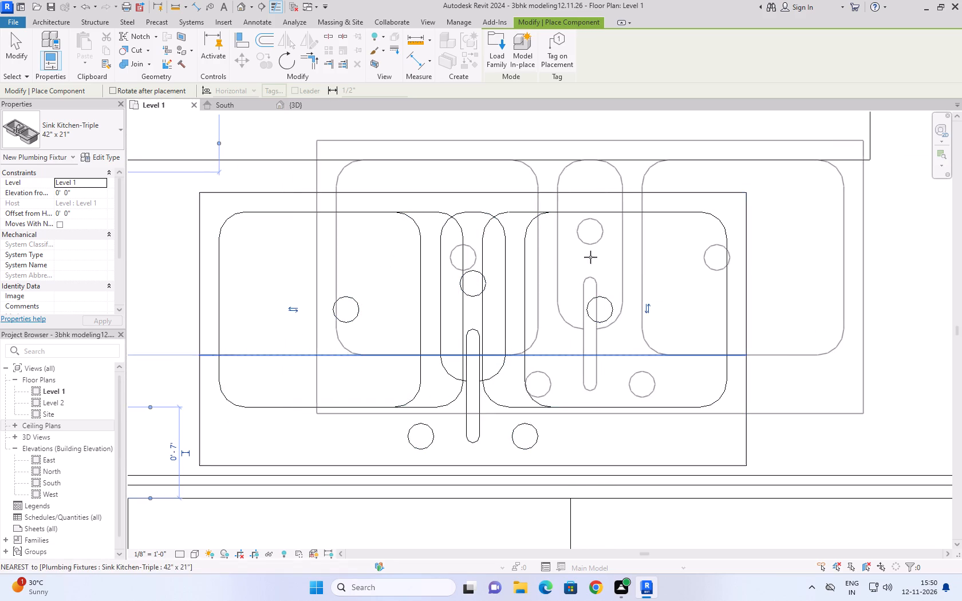
{"action": "scroll", "coordinate": [518, 369], "scroll_direction": "down", "scroll_amount": 4}
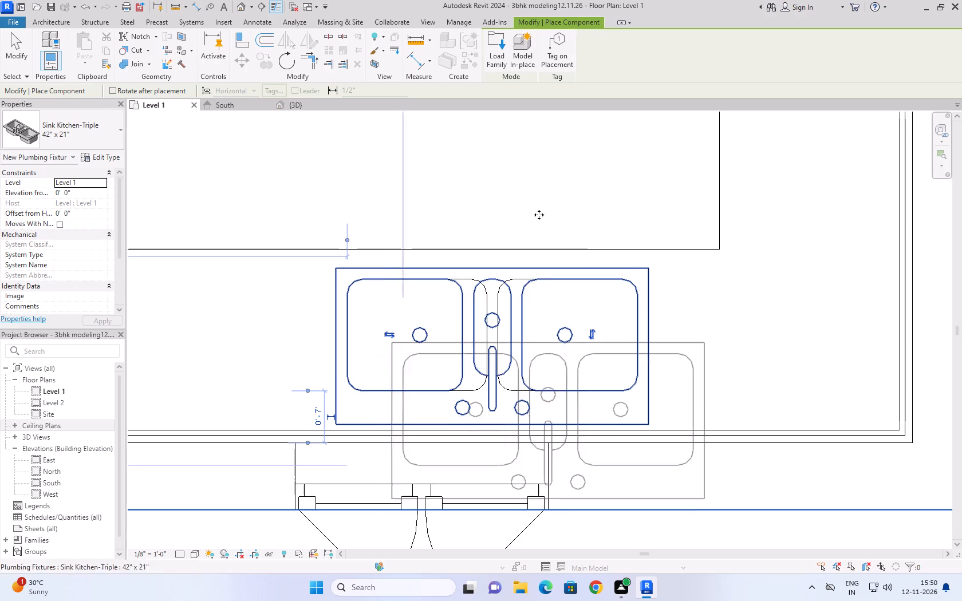
{"action": "left_click", "coordinate": [7, 50]}
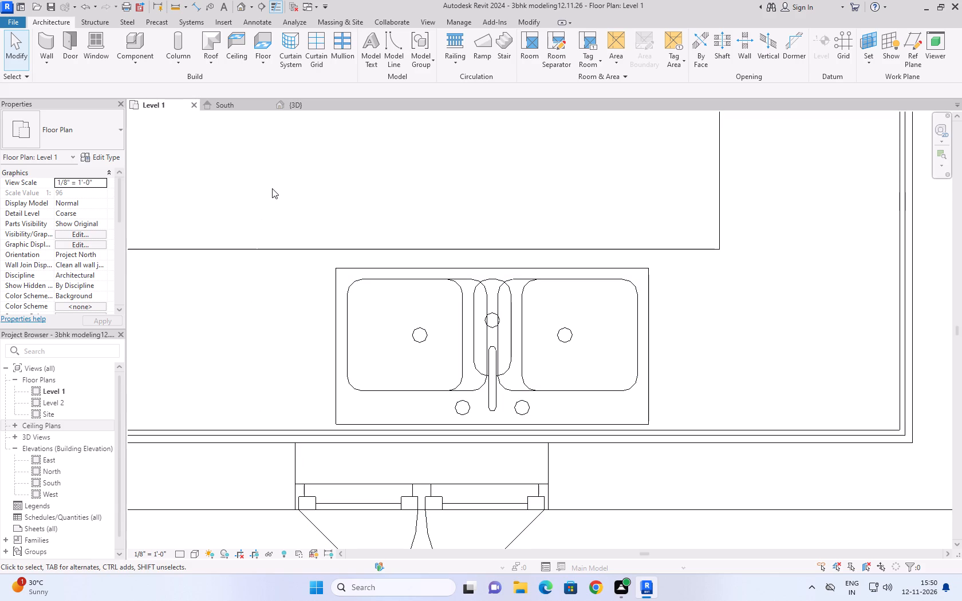
Examine the kitchen countertop and its sink in the 3D view, from an overall view of the house down to a close-up.
{"action": "left_click", "coordinate": [297, 107]}
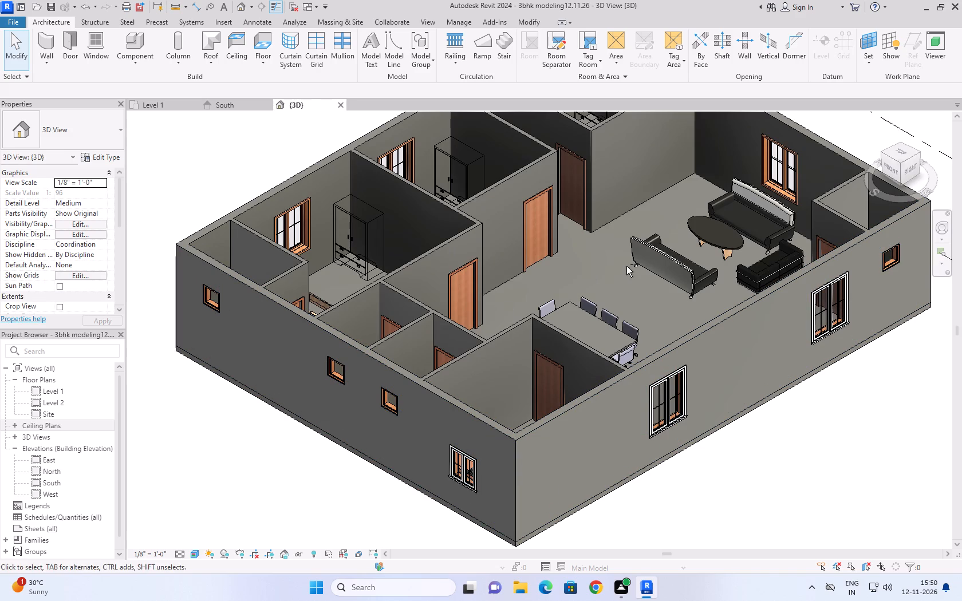
{"action": "middle_click_drag", "start_coordinate": [626, 266], "coordinate": [580, 366], "text": "shift"}
{"action": "scroll", "coordinate": [581, 246], "scroll_direction": "down", "scroll_amount": 4}
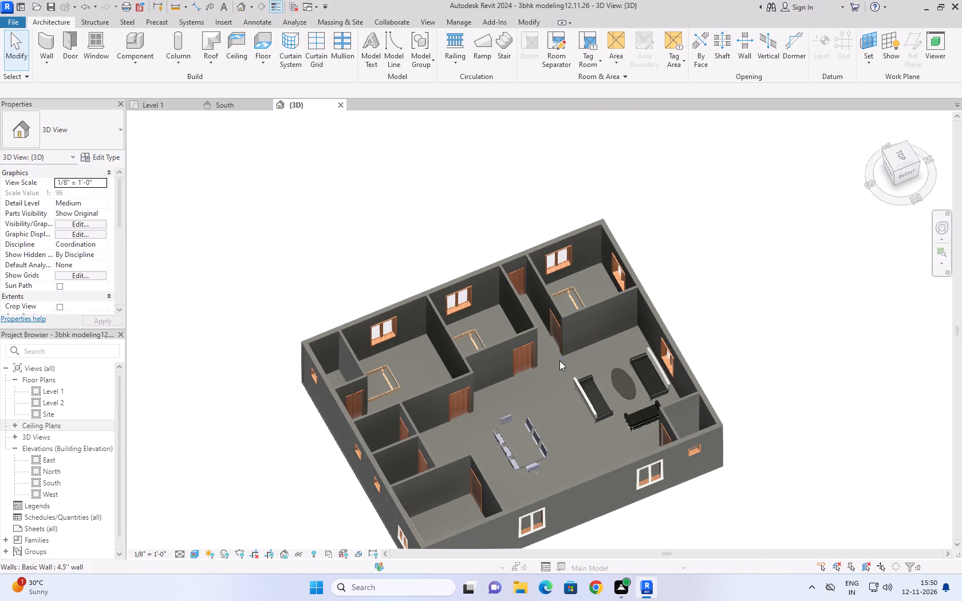
{"action": "middle_click_drag", "start_coordinate": [552, 378], "coordinate": [530, 411], "text": "shift"}
{"action": "scroll", "coordinate": [547, 236], "scroll_direction": "down", "scroll_amount": 4}
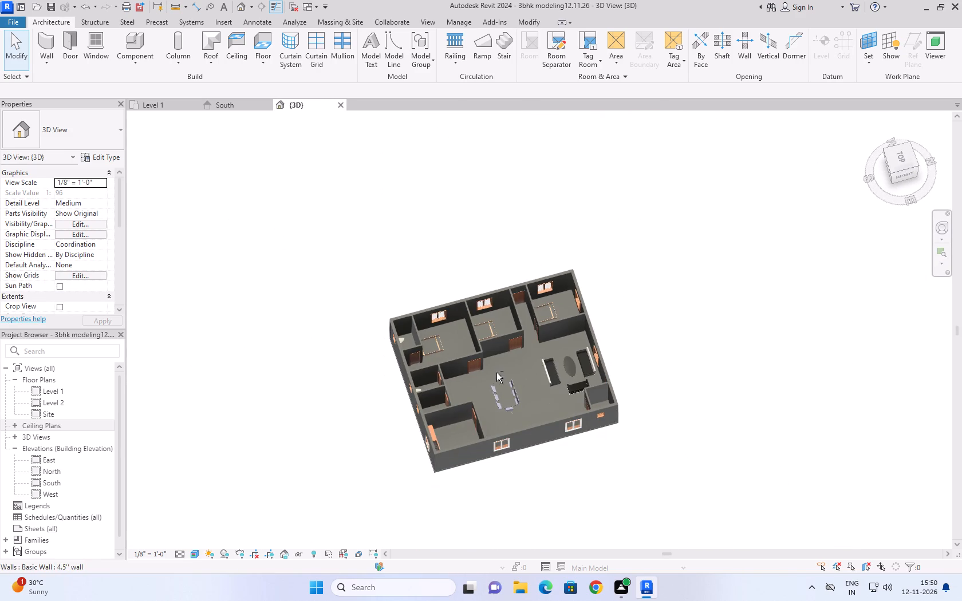
{"action": "middle_click_drag", "start_coordinate": [496, 373], "coordinate": [352, 450], "text": "shift"}
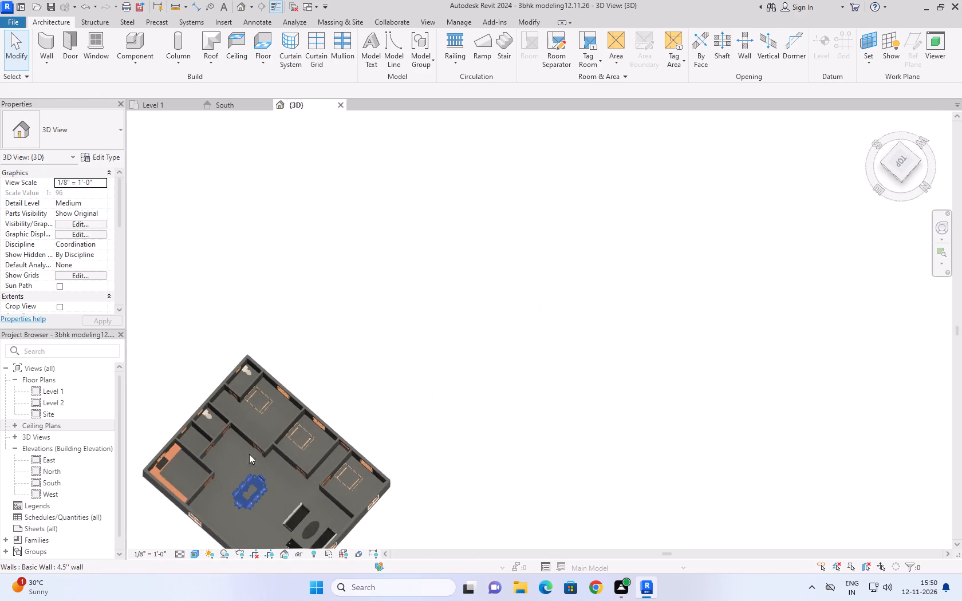
{"action": "scroll", "coordinate": [136, 472], "scroll_direction": "up", "scroll_amount": 9}
{"action": "middle_click_drag", "start_coordinate": [223, 414], "coordinate": [396, 343]}
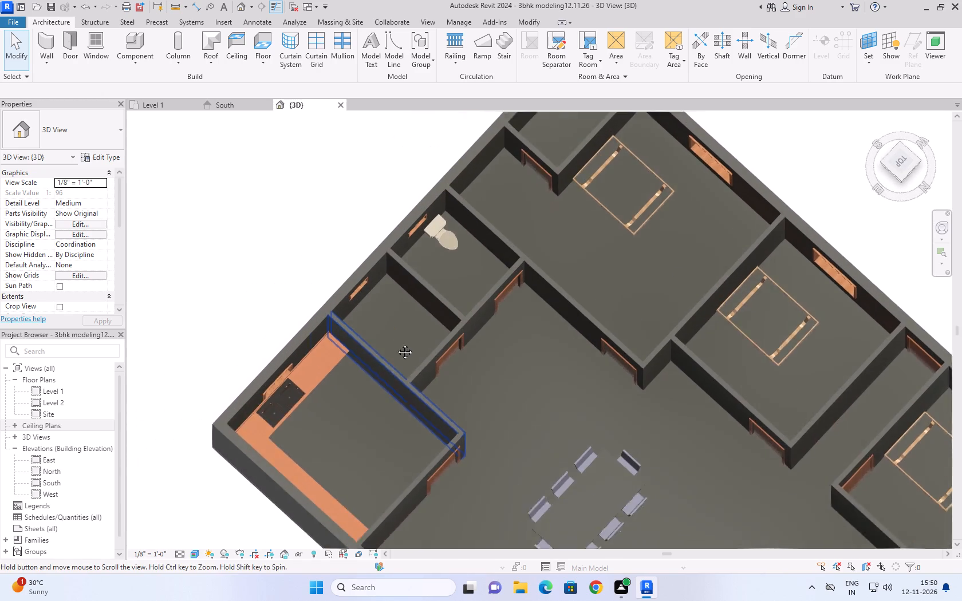
{"action": "middle_click_drag", "start_coordinate": [396, 343], "coordinate": [460, 303]}
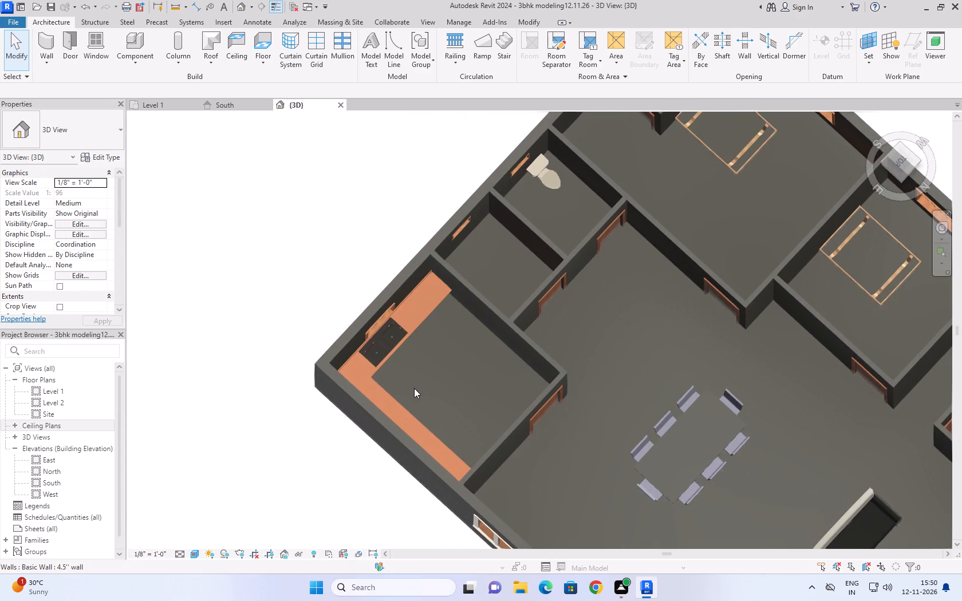
{"action": "scroll", "coordinate": [411, 442], "scroll_direction": "up", "scroll_amount": 2}
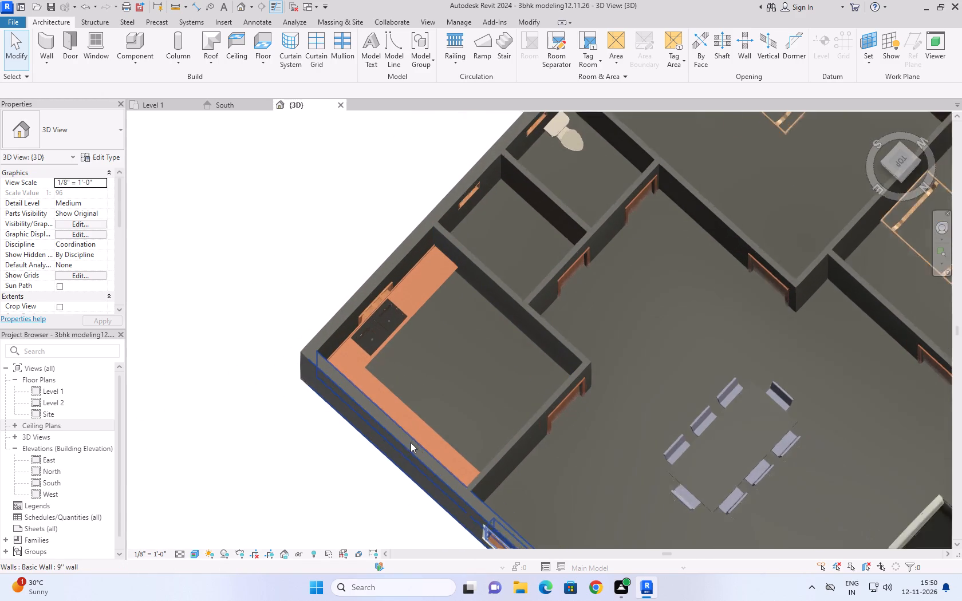
{"action": "scroll", "coordinate": [411, 442], "scroll_direction": "up", "scroll_amount": 1}
{"action": "scroll", "coordinate": [398, 340], "scroll_direction": "up", "scroll_amount": 5}
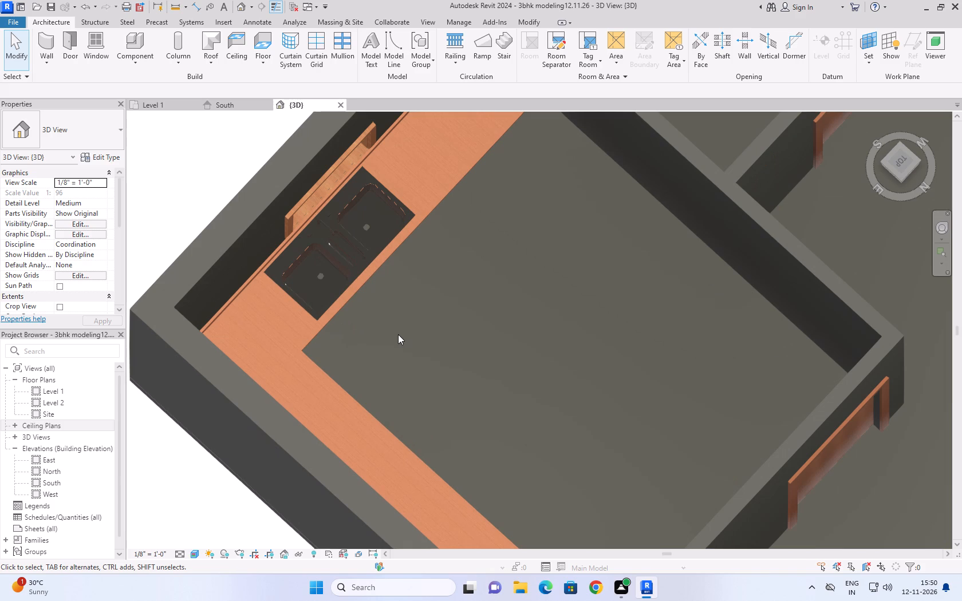
{"action": "middle_click_drag", "start_coordinate": [367, 410], "coordinate": [340, 376], "text": "shift"}
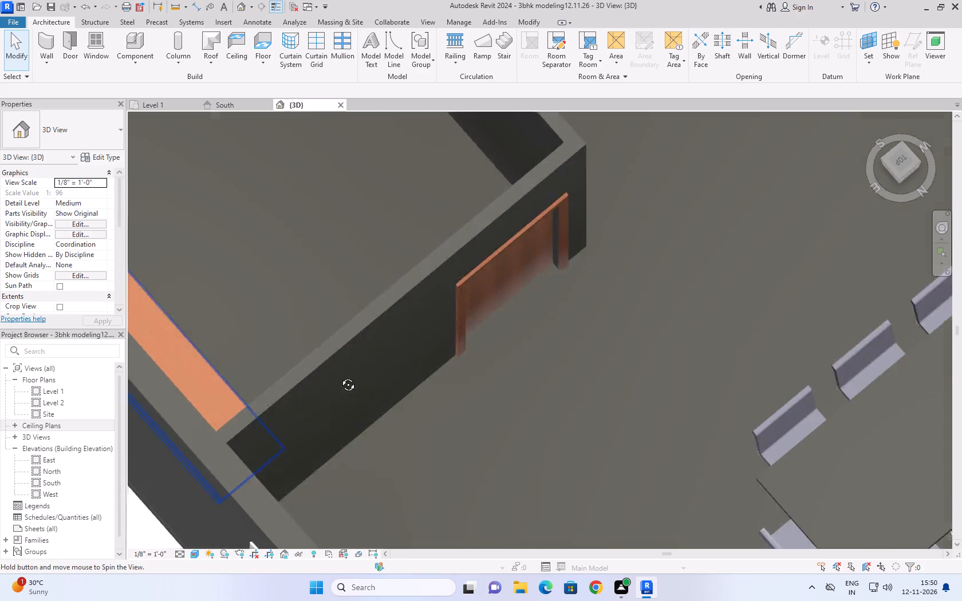
{"action": "middle_click_drag", "start_coordinate": [340, 376], "coordinate": [324, 367], "text": "shift"}
{"action": "scroll", "coordinate": [324, 367], "scroll_direction": "down", "scroll_amount": 8}
{"action": "middle_click_drag", "start_coordinate": [246, 370], "coordinate": [239, 345], "text": "shift"}
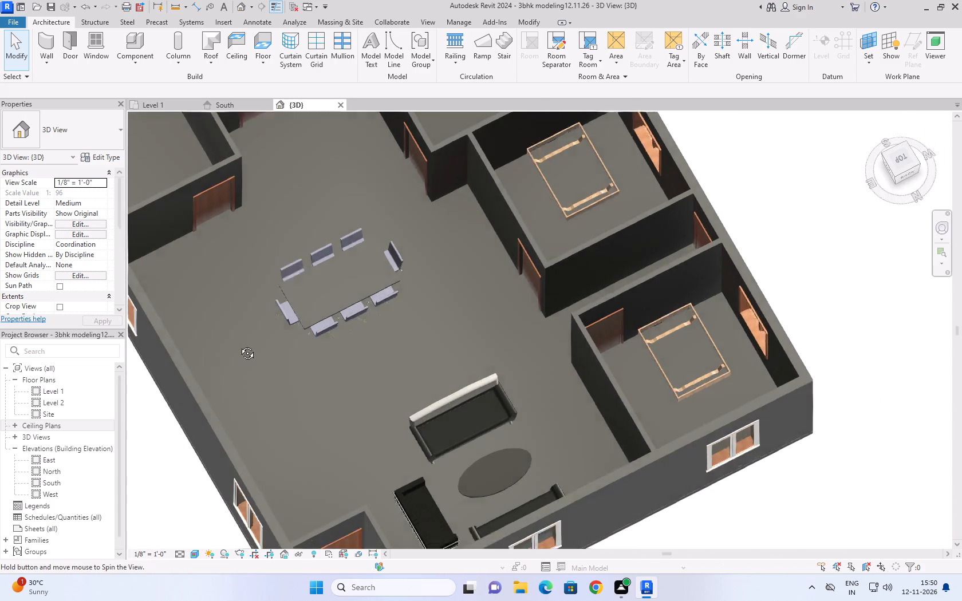
{"action": "middle_click_drag", "start_coordinate": [239, 345], "coordinate": [230, 326], "text": "shift"}
{"action": "middle_click_drag", "start_coordinate": [231, 287], "coordinate": [370, 422]}
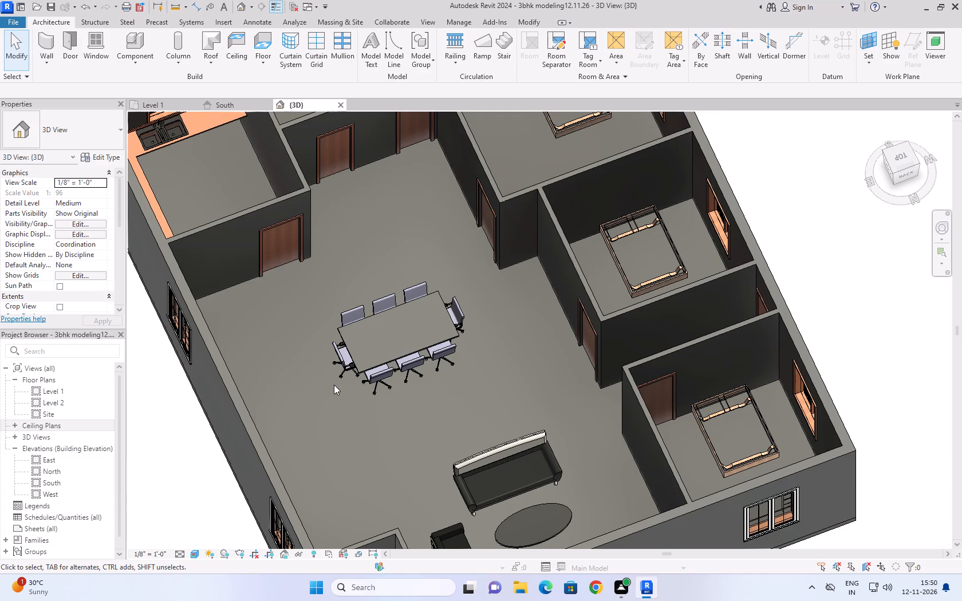
{"action": "middle_click_drag", "start_coordinate": [306, 332], "coordinate": [340, 393], "text": "shift"}
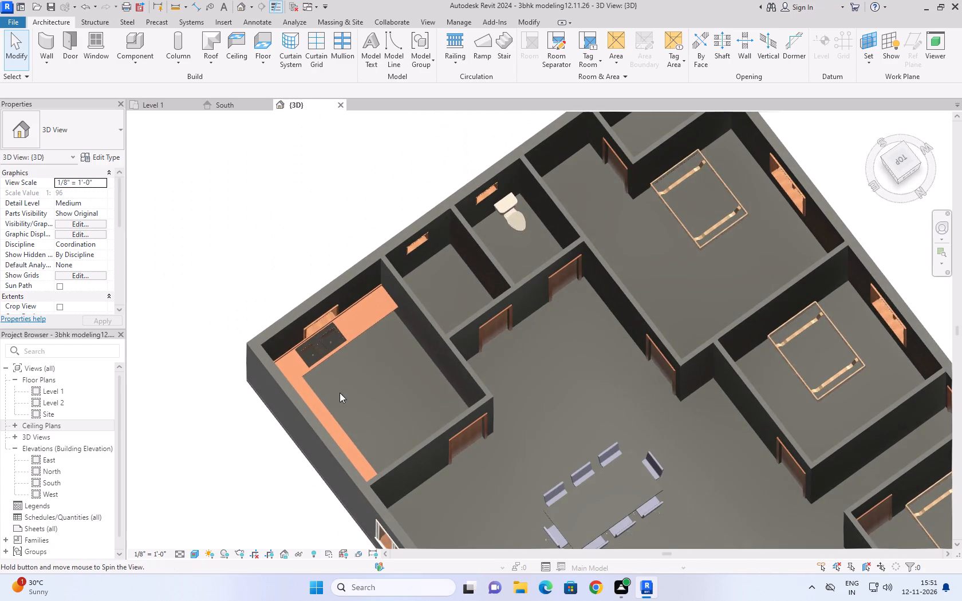
{"action": "middle_click_drag", "start_coordinate": [361, 425], "coordinate": [326, 373], "text": "shift"}
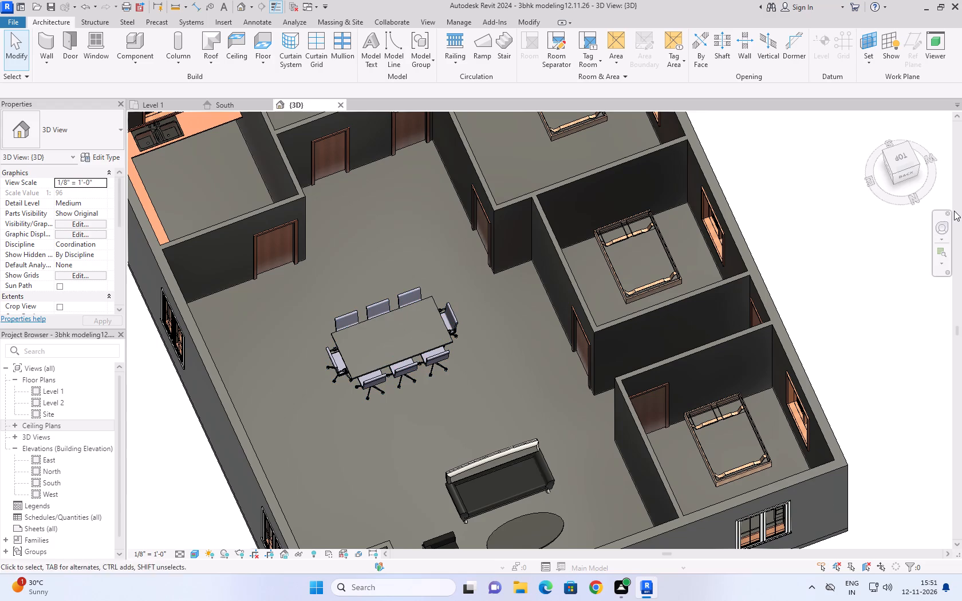
{"action": "left_click_drag", "start_coordinate": [893, 175], "coordinate": [894, 173]}
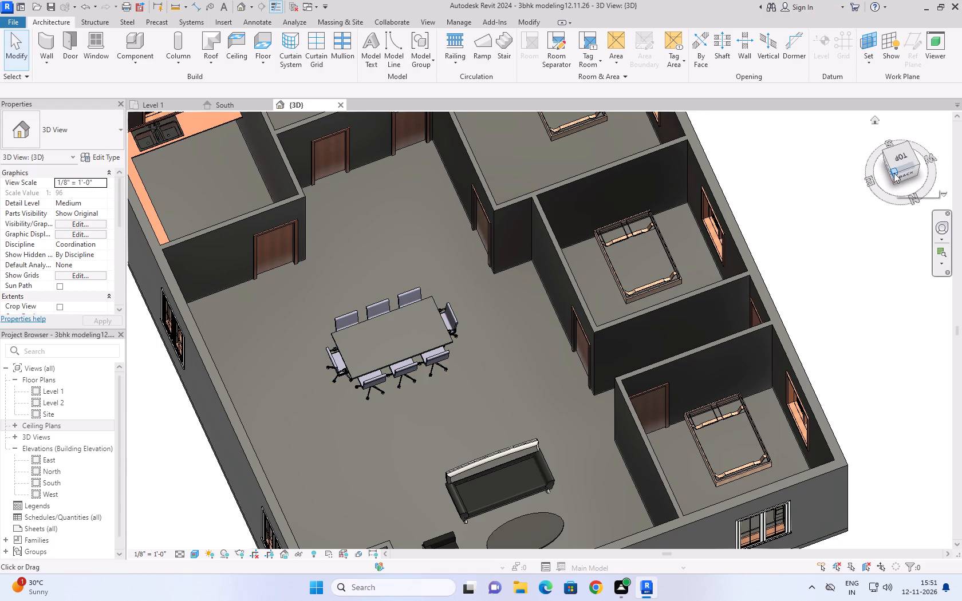
{"action": "left_click_drag", "start_coordinate": [894, 173], "coordinate": [886, 155]}
{"action": "scroll", "coordinate": [847, 224], "scroll_direction": "down", "scroll_amount": 1}
{"action": "middle_click_drag", "start_coordinate": [847, 229], "coordinate": [865, 511]}
{"action": "scroll", "coordinate": [863, 349], "scroll_direction": "down", "scroll_amount": 1}
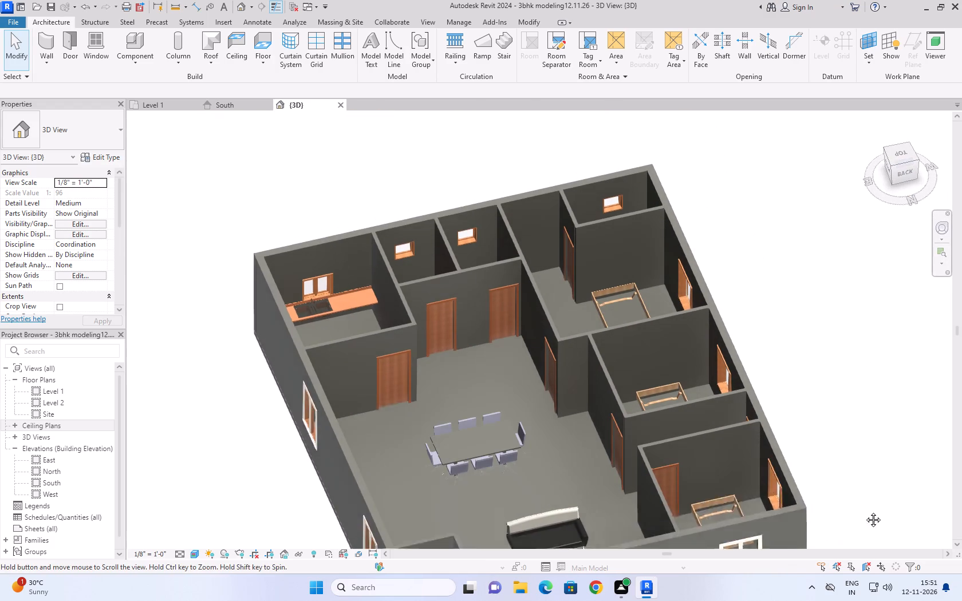
{"action": "middle_click_drag", "start_coordinate": [865, 511], "coordinate": [865, 511]}
{"action": "scroll", "coordinate": [315, 339], "scroll_direction": "up", "scroll_amount": 15}
{"action": "middle_click_drag", "start_coordinate": [314, 361], "coordinate": [331, 417]}
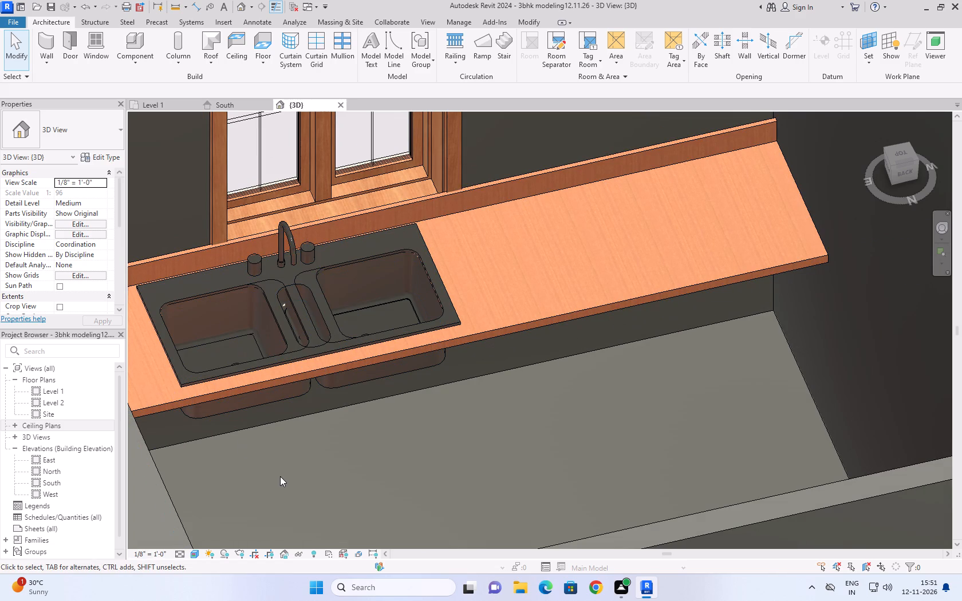
From the Level 1 plan, load the Cook Top-2 Unit family from the library's Specialty Equipment, Domestic folder for component placement.
{"action": "left_click", "coordinate": [132, 104]}
{"action": "scroll", "coordinate": [406, 227], "scroll_direction": "down", "scroll_amount": 8}
{"action": "middle_click_drag", "start_coordinate": [431, 183], "coordinate": [385, 248]}
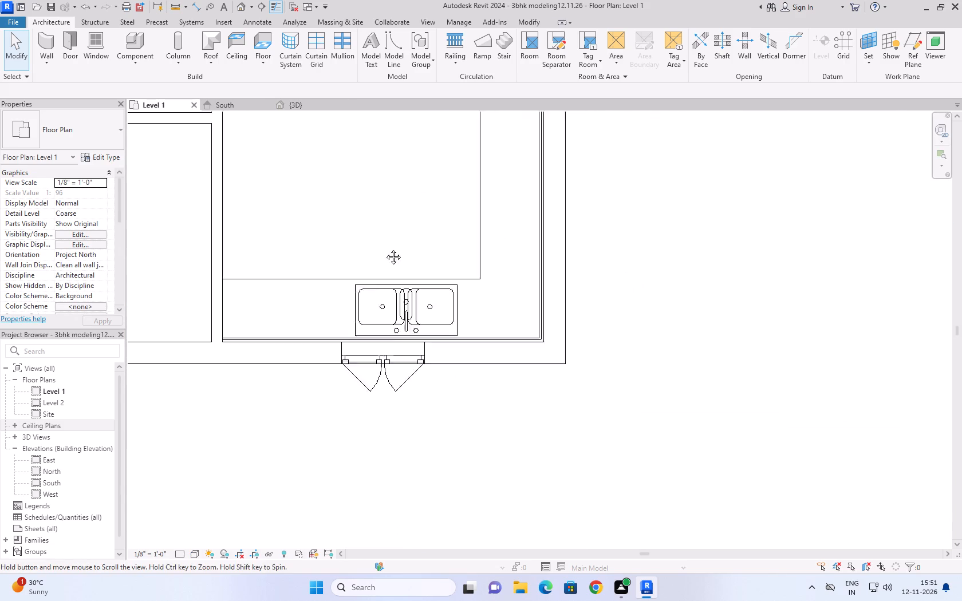
{"action": "middle_click_drag", "start_coordinate": [385, 248], "coordinate": [309, 330]}
{"action": "scroll", "coordinate": [324, 272], "scroll_direction": "down", "scroll_amount": 4}
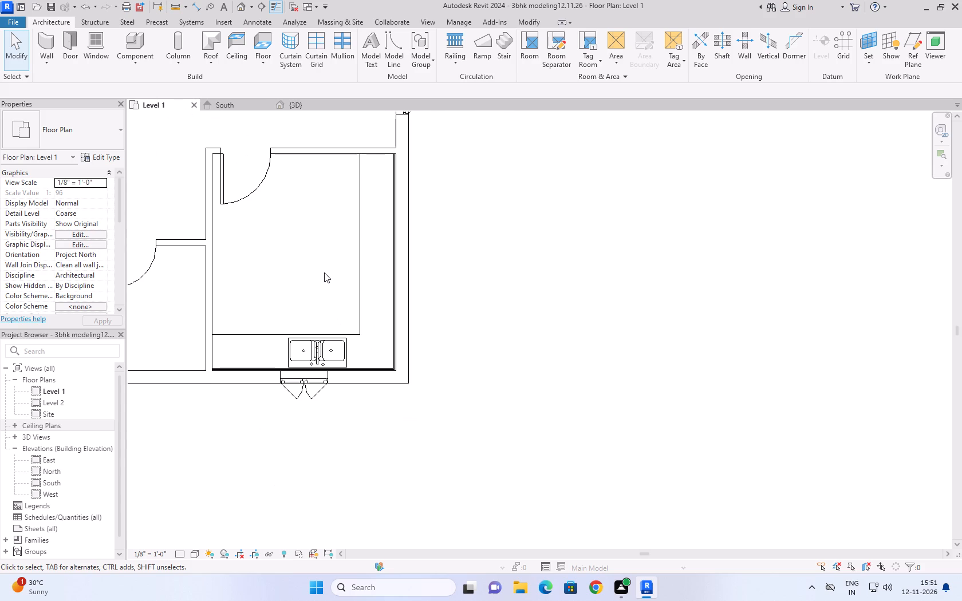
{"action": "middle_click_drag", "start_coordinate": [335, 240], "coordinate": [336, 247]}
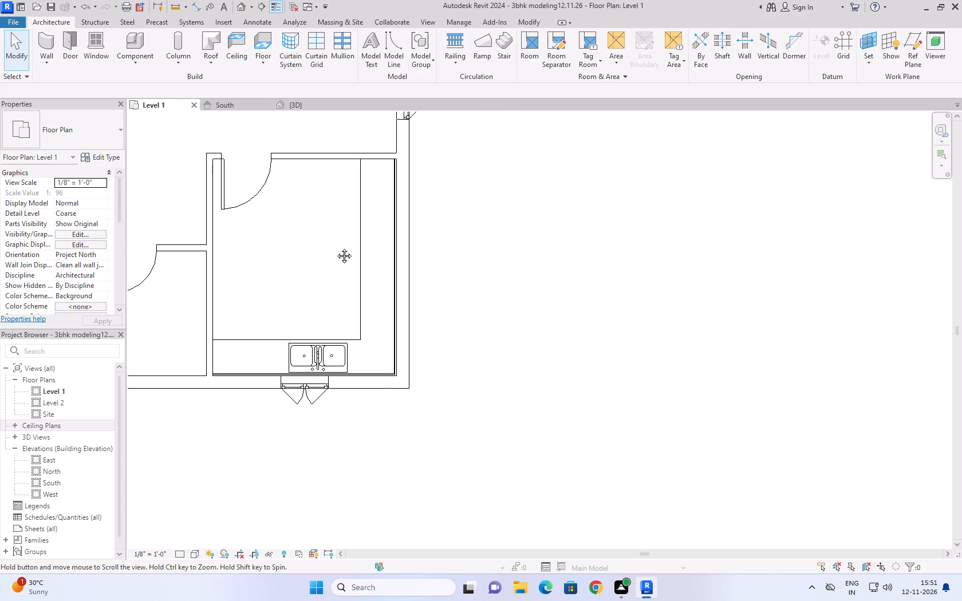
{"action": "middle_click_drag", "start_coordinate": [336, 247], "coordinate": [342, 269]}
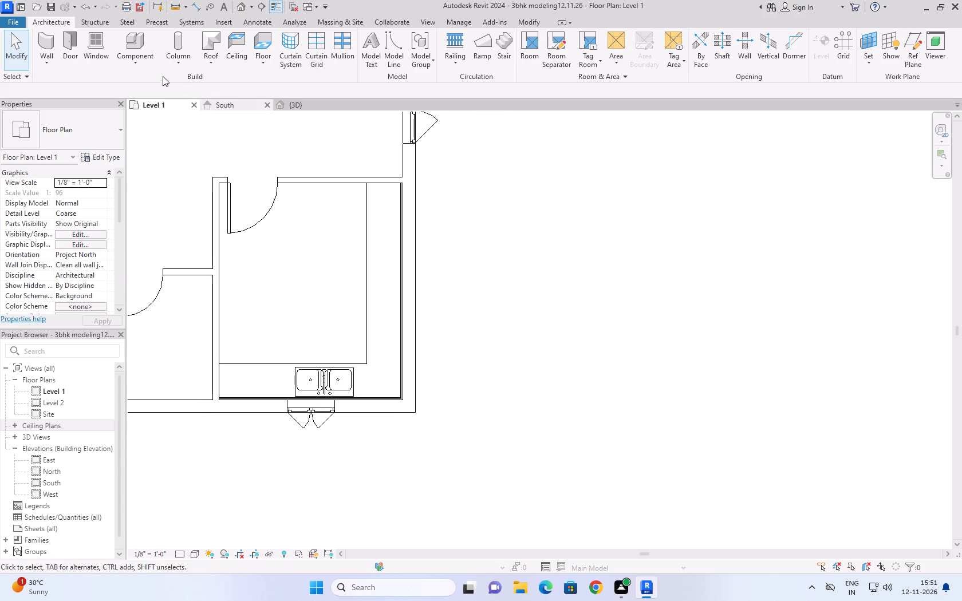
{"action": "left_click", "coordinate": [133, 70]}
{"action": "left_click", "coordinate": [142, 80]}
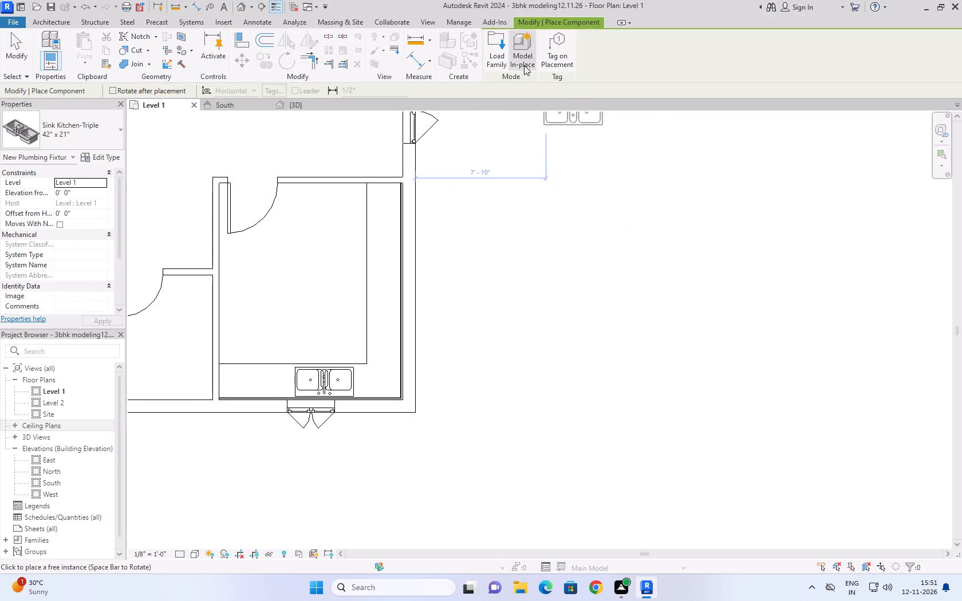
{"action": "left_click", "coordinate": [501, 51]}
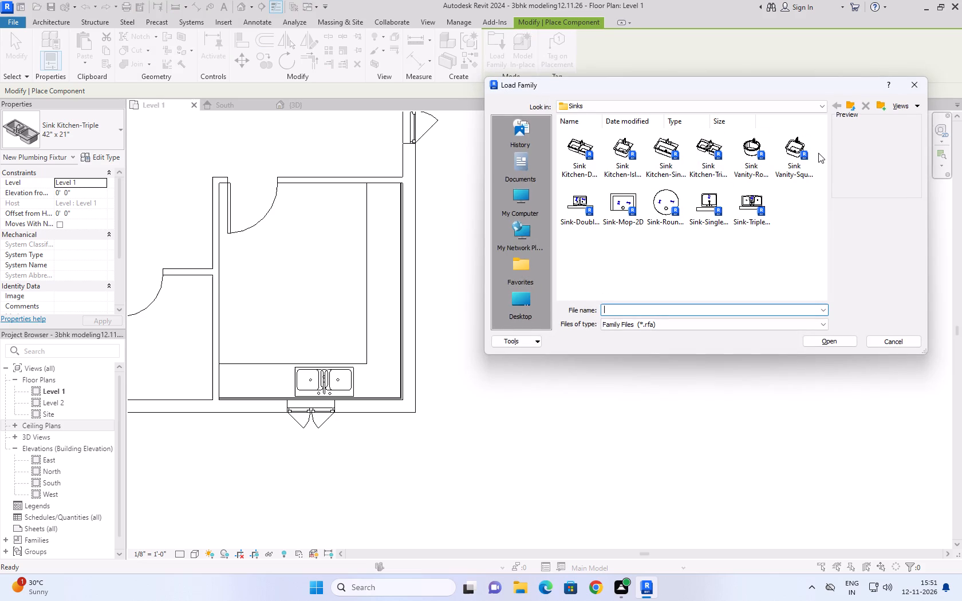
{"action": "left_click", "coordinate": [849, 108]}
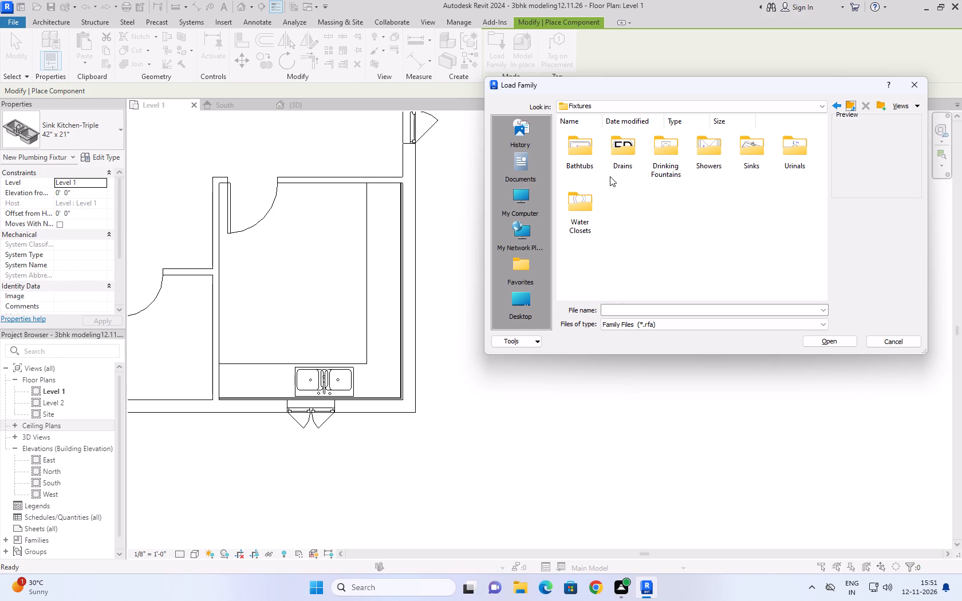
{"action": "left_click", "coordinate": [846, 108]}
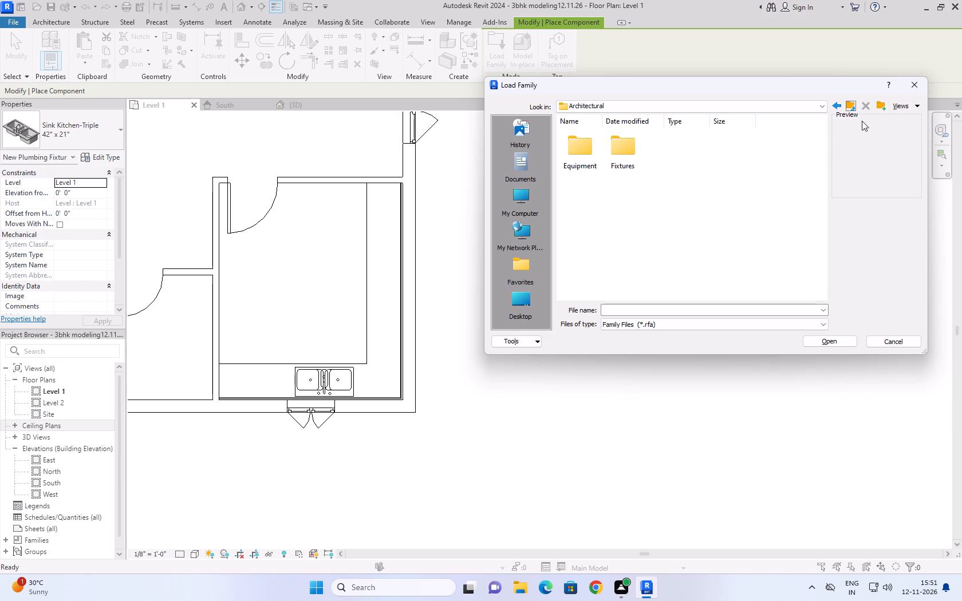
{"action": "left_click", "coordinate": [851, 106]}
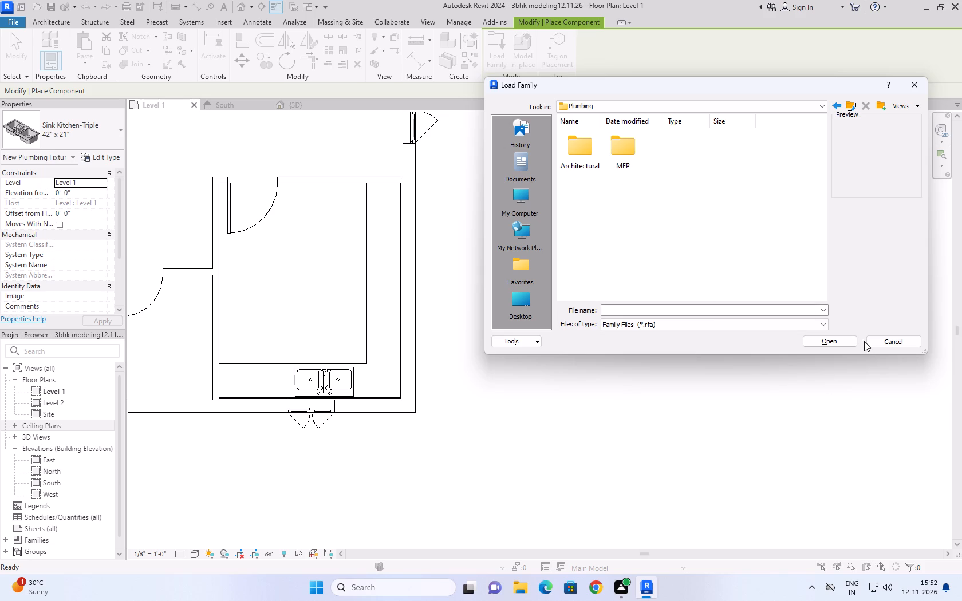
{"action": "left_click", "coordinate": [625, 153]}
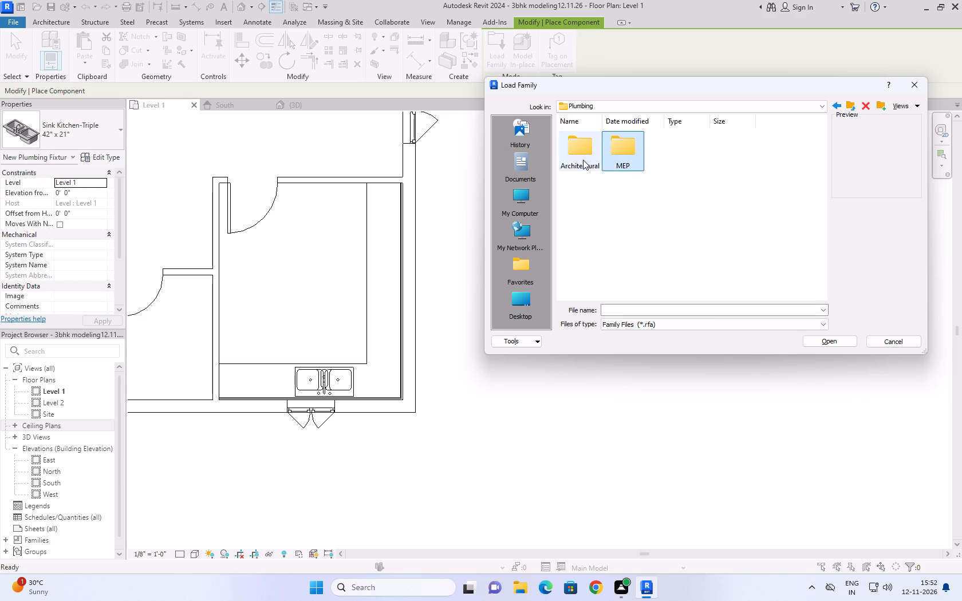
{"action": "double_click", "coordinate": [583, 160]}
{"action": "double_click", "coordinate": [583, 158]}
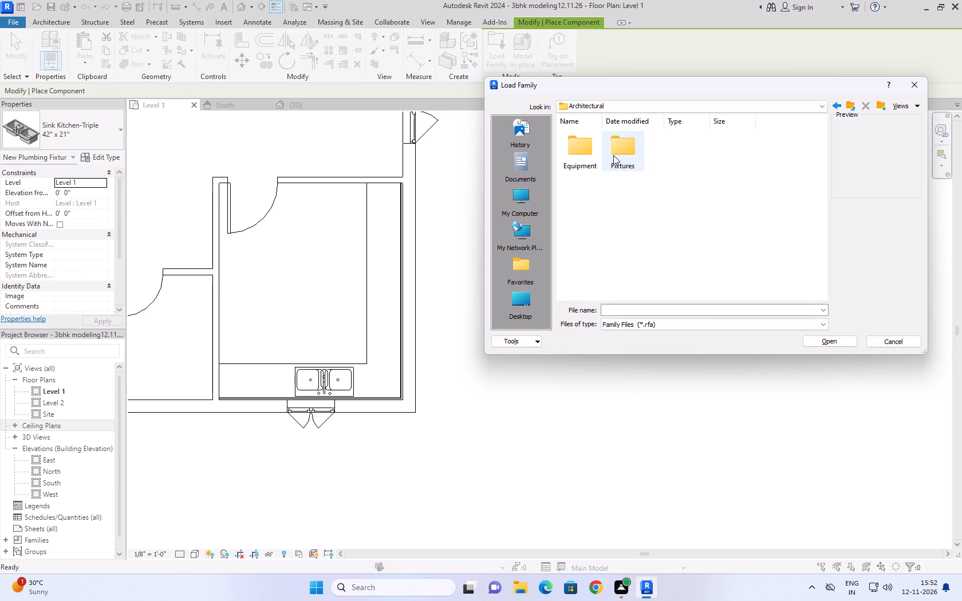
{"action": "left_click", "coordinate": [846, 109]}
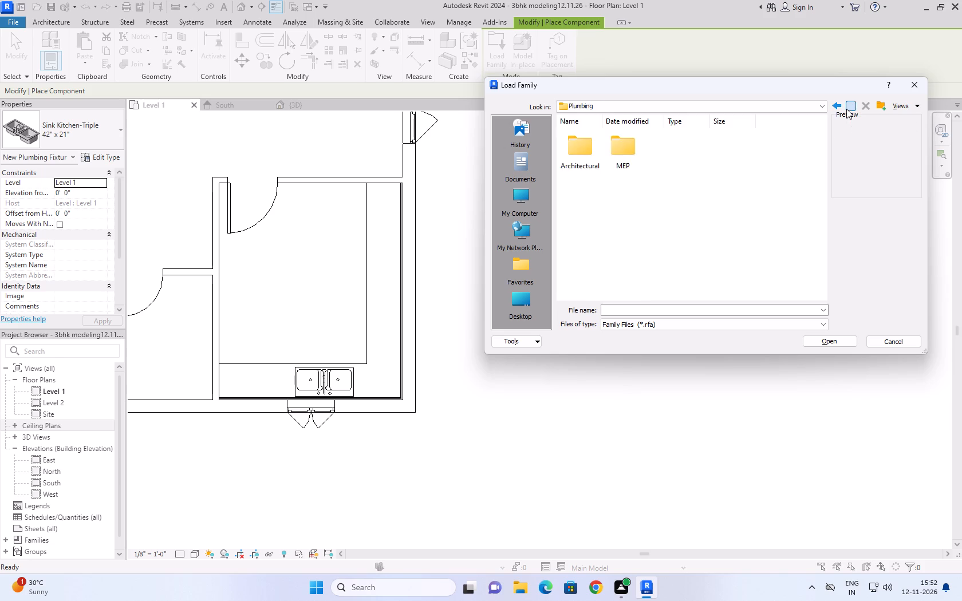
{"action": "left_click", "coordinate": [846, 109]}
{"action": "scroll", "coordinate": [732, 240], "scroll_direction": "down", "scroll_amount": 2}
{"action": "double_click", "coordinate": [742, 220]}
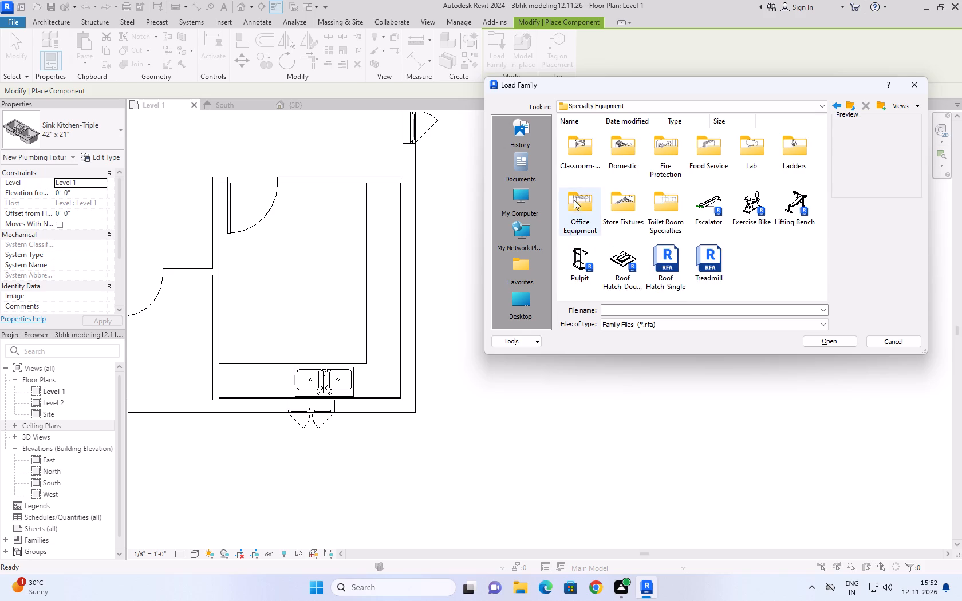
{"action": "double_click", "coordinate": [621, 160]}
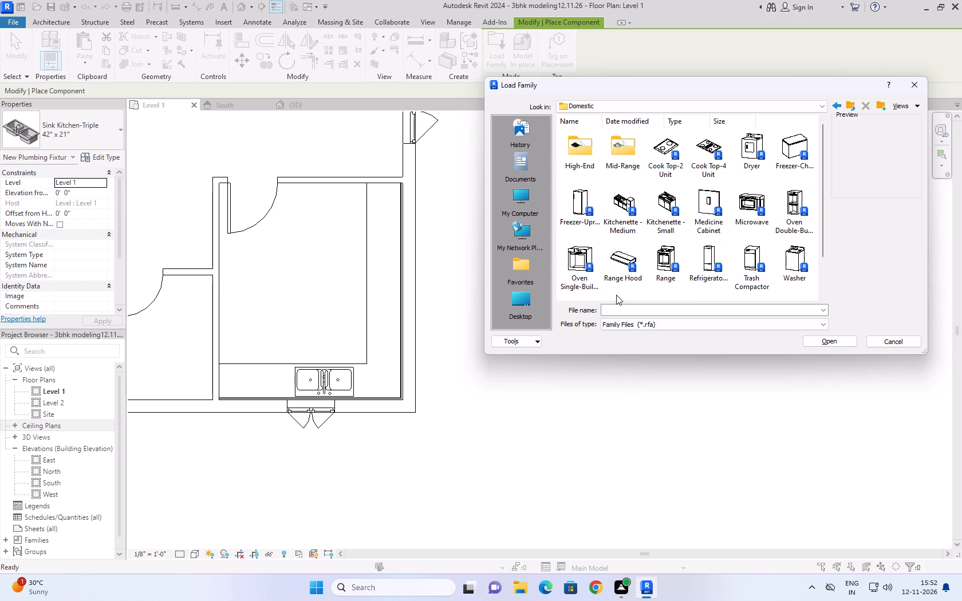
{"action": "left_click", "coordinate": [671, 139]}
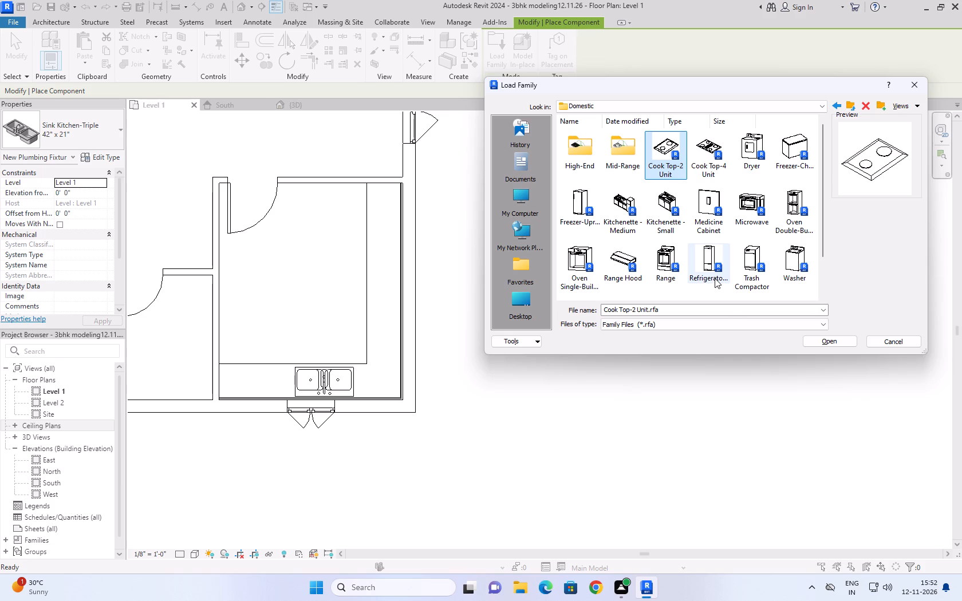
{"action": "left_click", "coordinate": [808, 339]}
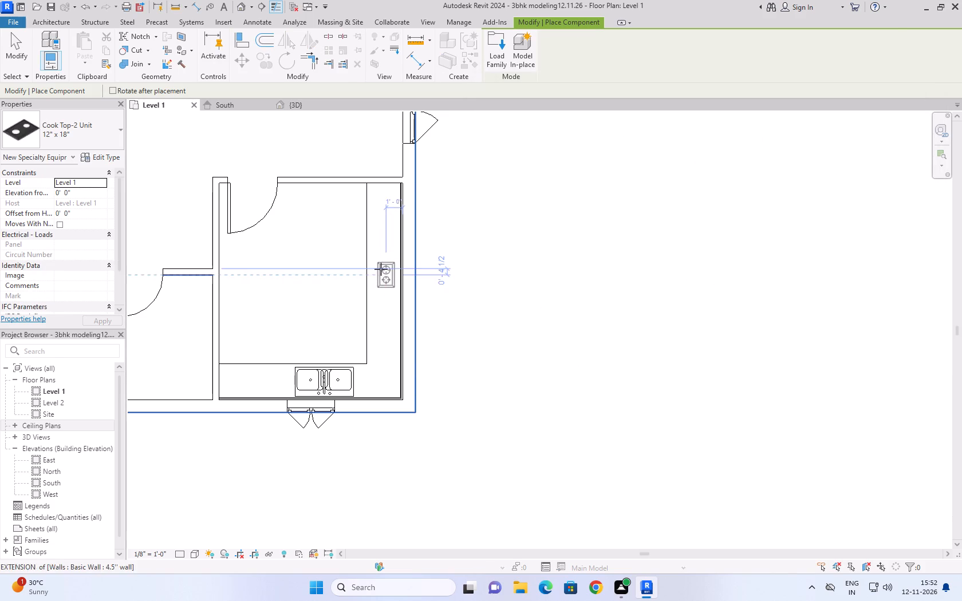
Place the 12" x 18" Cook Top-2 Unit on the kitchen's east countertop, about 7' 5" from the north wall and 1' 0" from the east wall.
{"action": "left_click", "coordinate": [382, 306]}
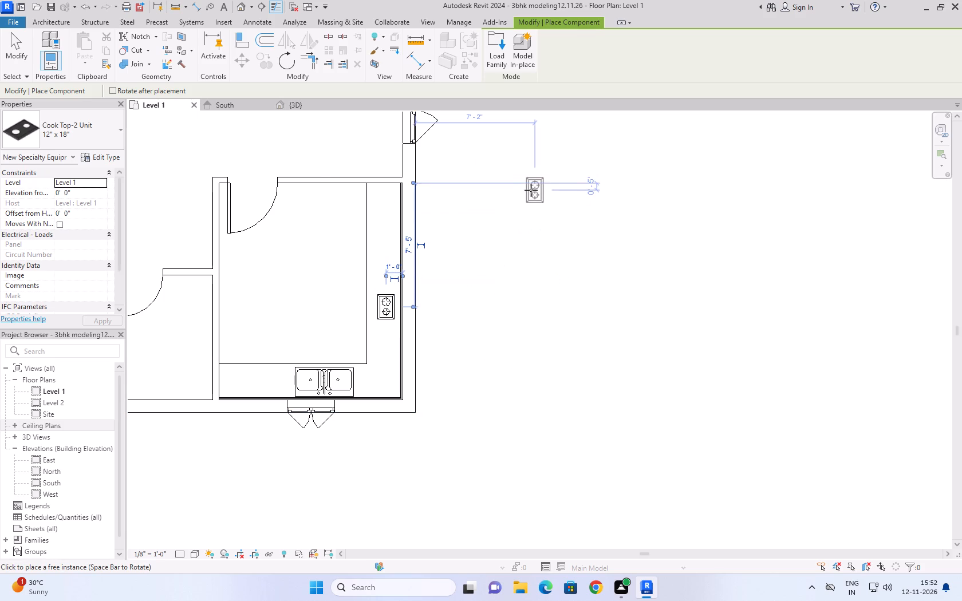
{"action": "scroll", "coordinate": [531, 190], "scroll_direction": "down", "scroll_amount": 12}
{"action": "middle_click_drag", "start_coordinate": [543, 181], "coordinate": [506, 274]}
{"action": "scroll", "coordinate": [507, 272], "scroll_direction": "up", "scroll_amount": 1}
{"action": "scroll", "coordinate": [503, 275], "scroll_direction": "down", "scroll_amount": 3}
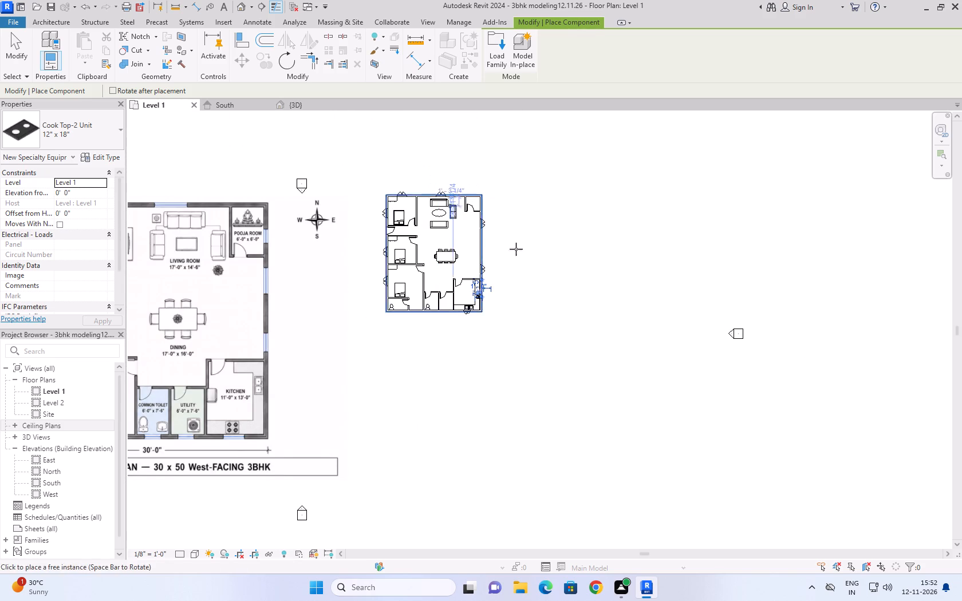
{"action": "scroll", "coordinate": [427, 318], "scroll_direction": "up", "scroll_amount": 2}
{"action": "left_click", "coordinate": [16, 56]}
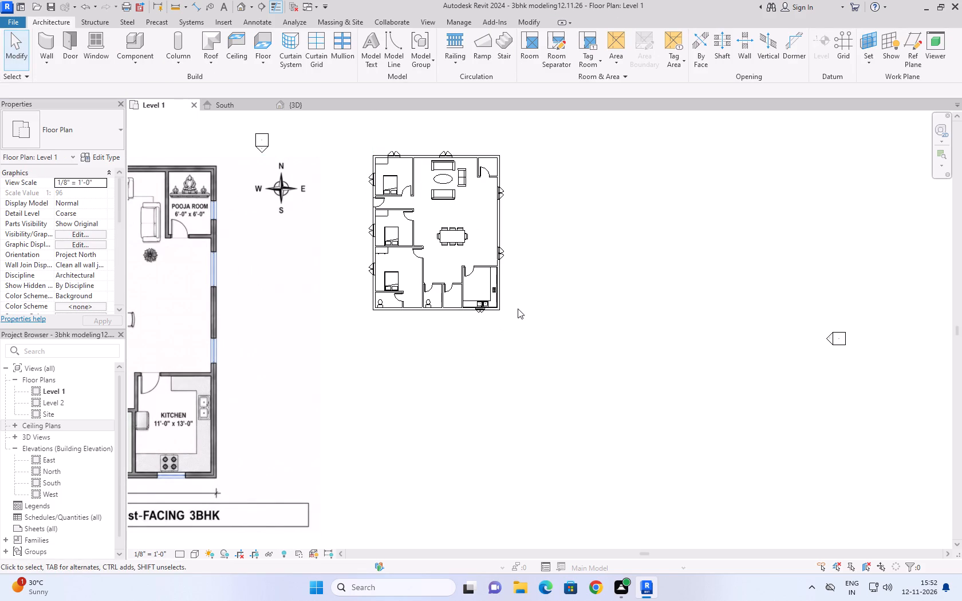
Examine the kitchen in the 3D view, checking how the cooktop and sink sit on the L-shaped countertop.
{"action": "scroll", "coordinate": [519, 311], "scroll_direction": "up", "scroll_amount": 2}
{"action": "scroll", "coordinate": [519, 311], "scroll_direction": "down", "scroll_amount": 1}
{"action": "middle_click_drag", "start_coordinate": [519, 311], "coordinate": [492, 369]}
{"action": "scroll", "coordinate": [492, 369], "scroll_direction": "down", "scroll_amount": 2}
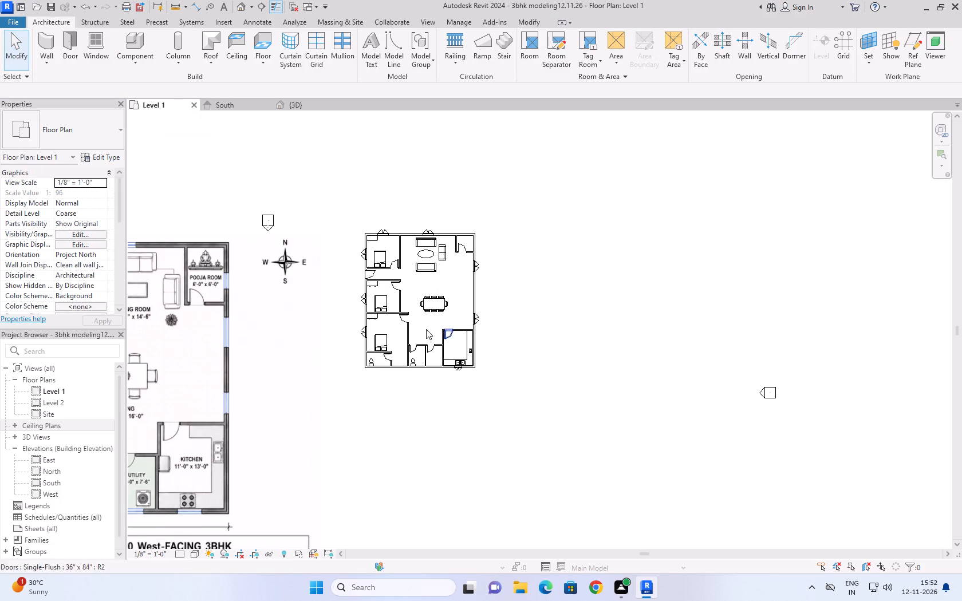
{"action": "scroll", "coordinate": [468, 240], "scroll_direction": "up", "scroll_amount": 2}
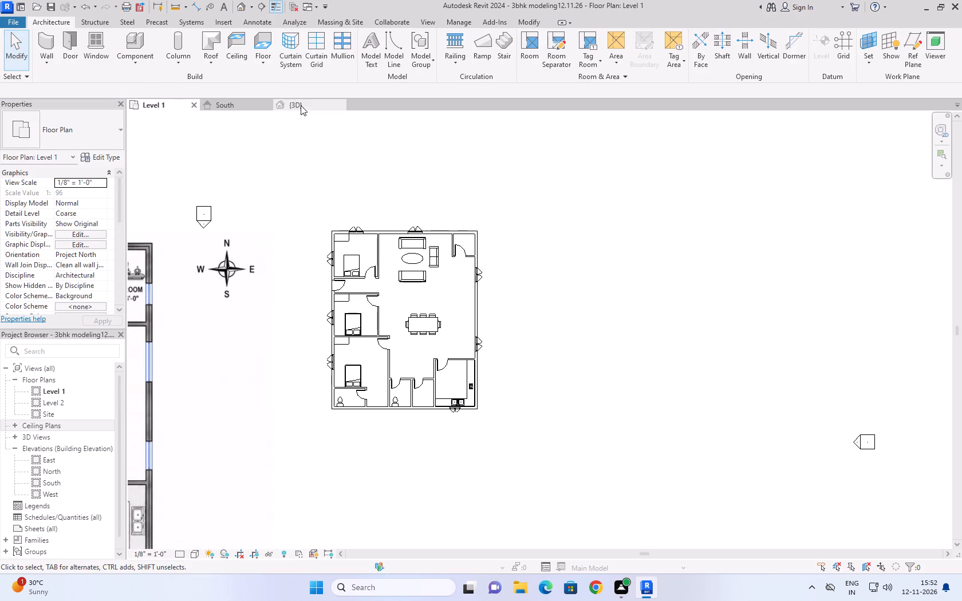
{"action": "left_click", "coordinate": [301, 105]}
{"action": "scroll", "coordinate": [612, 209], "scroll_direction": "down", "scroll_amount": 3}
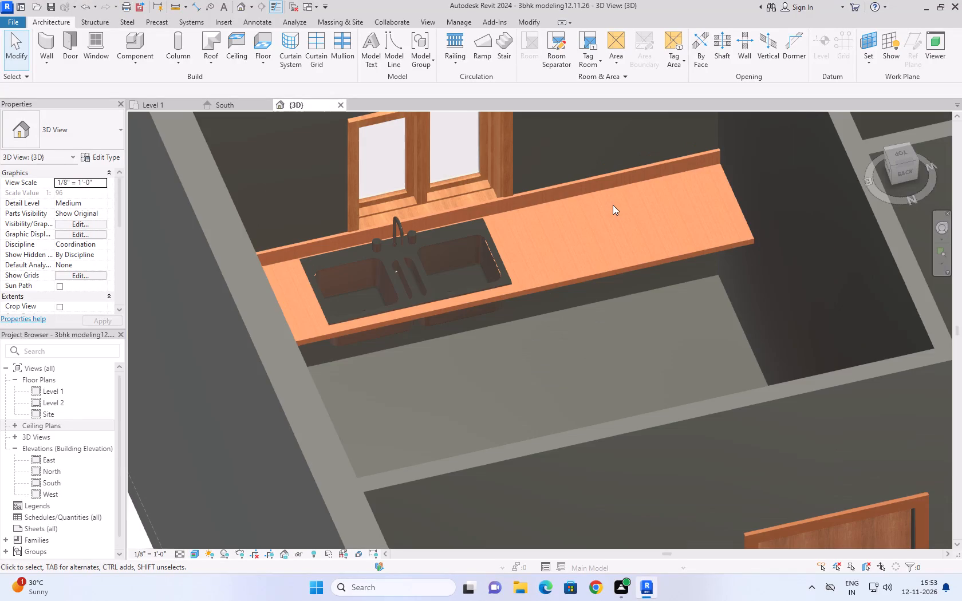
{"action": "scroll", "coordinate": [613, 210], "scroll_direction": "down", "scroll_amount": 4}
{"action": "middle_click_drag", "start_coordinate": [665, 300], "coordinate": [655, 306], "text": "shift"}
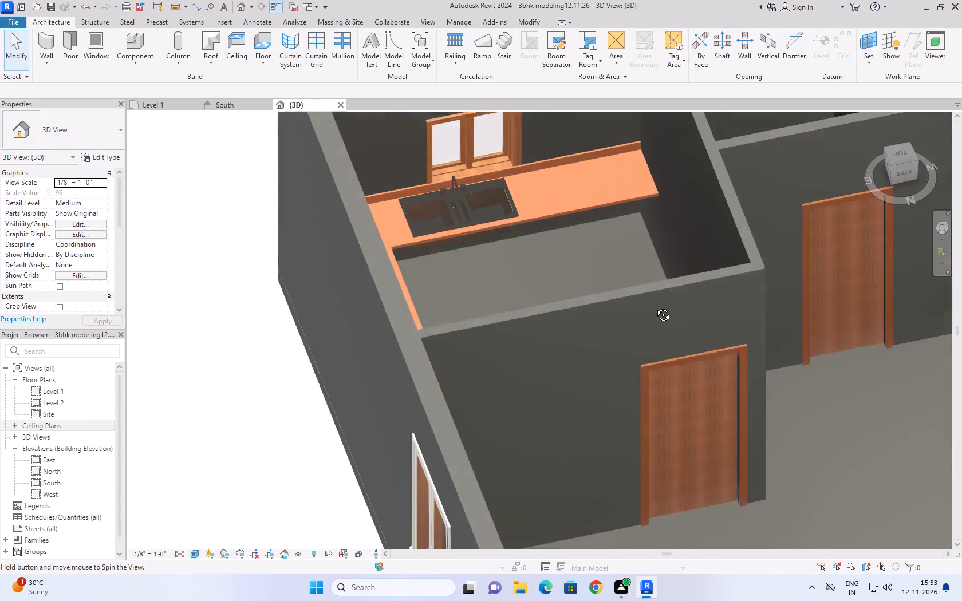
{"action": "middle_click_drag", "start_coordinate": [655, 306], "coordinate": [625, 314], "text": "shift"}
{"action": "scroll", "coordinate": [582, 234], "scroll_direction": "down", "scroll_amount": 3}
{"action": "middle_click_drag", "start_coordinate": [563, 218], "coordinate": [467, 309], "text": "shift"}
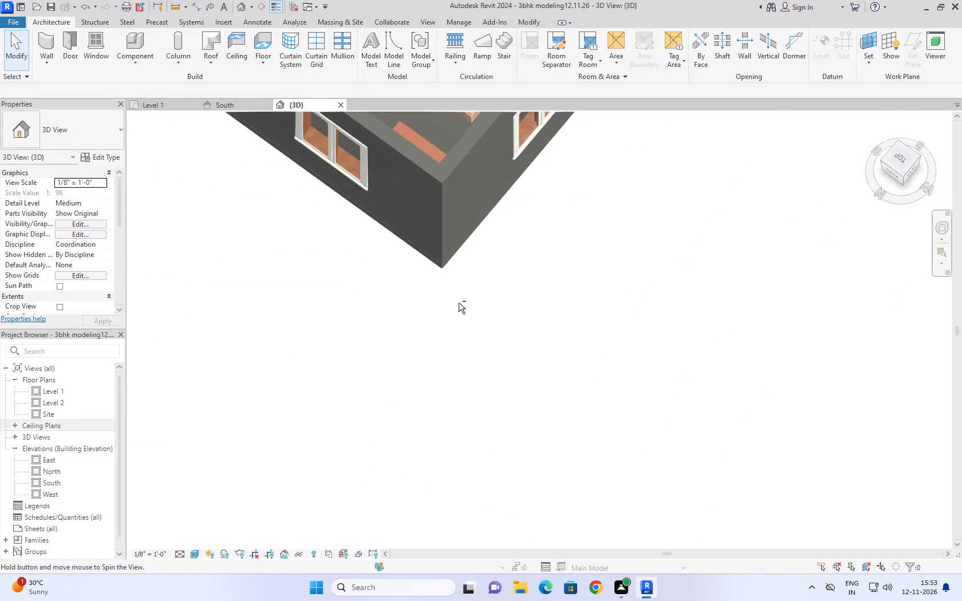
{"action": "middle_click_drag", "start_coordinate": [391, 195], "coordinate": [340, 553]}
{"action": "scroll", "coordinate": [338, 556], "scroll_direction": "down", "scroll_amount": 1}
{"action": "scroll", "coordinate": [313, 250], "scroll_direction": "down", "scroll_amount": 10}
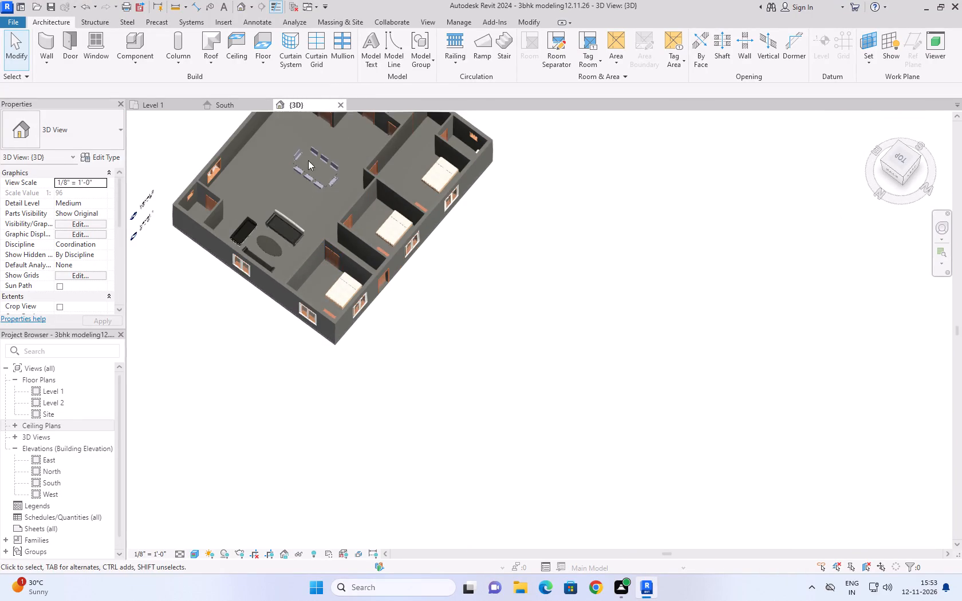
{"action": "middle_click_drag", "start_coordinate": [308, 160], "coordinate": [316, 363]}
{"action": "scroll", "coordinate": [328, 262], "scroll_direction": "up", "scroll_amount": 15}
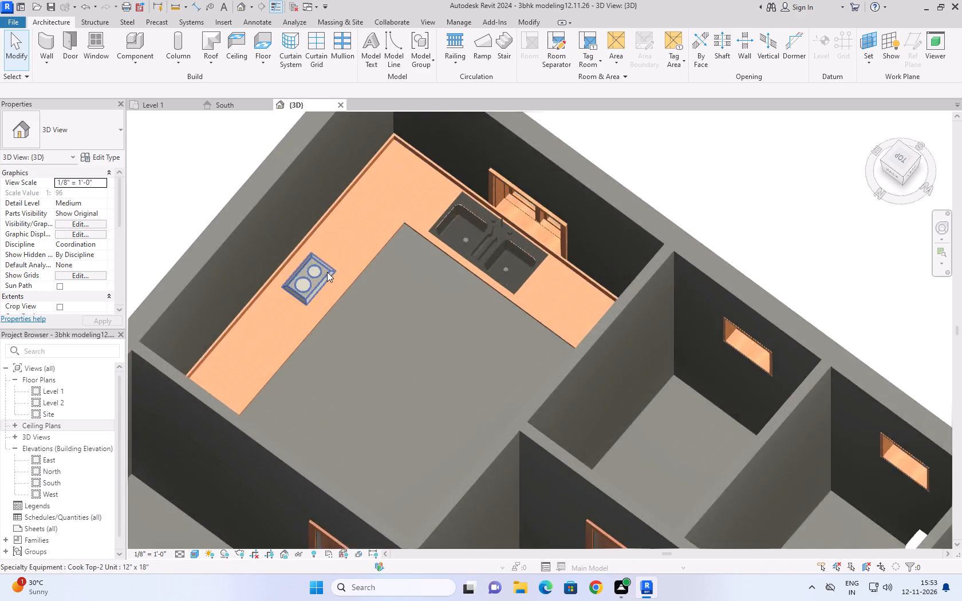
{"action": "scroll", "coordinate": [327, 272], "scroll_direction": "up", "scroll_amount": 2}
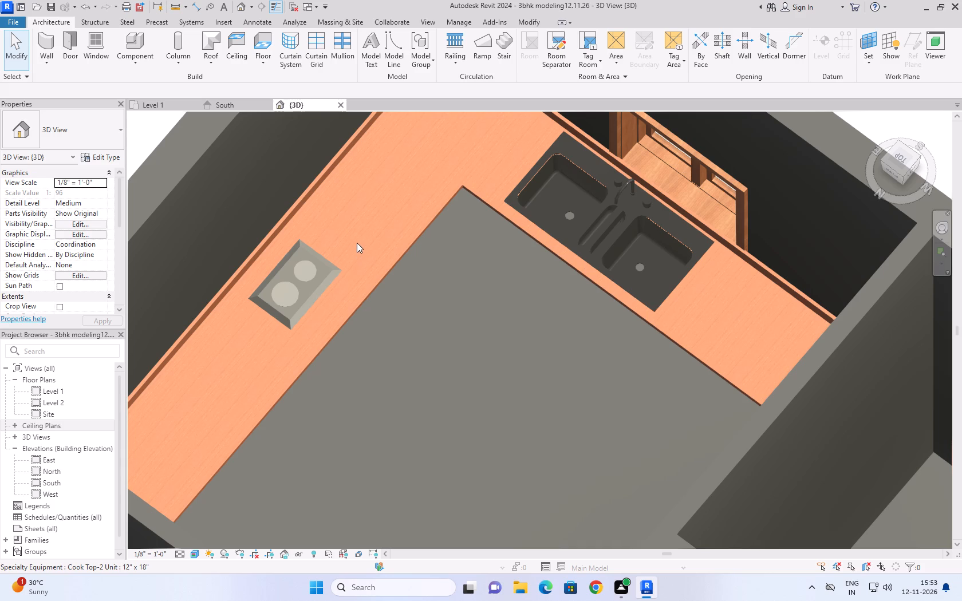
{"action": "scroll", "coordinate": [358, 238], "scroll_direction": "down", "scroll_amount": 3}
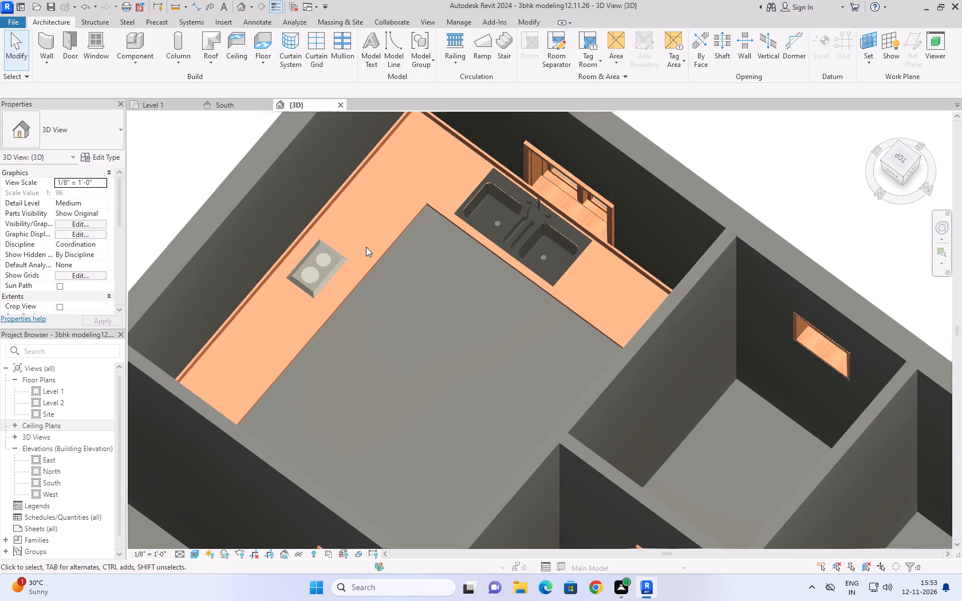
{"action": "scroll", "coordinate": [392, 288], "scroll_direction": "down", "scroll_amount": 2}
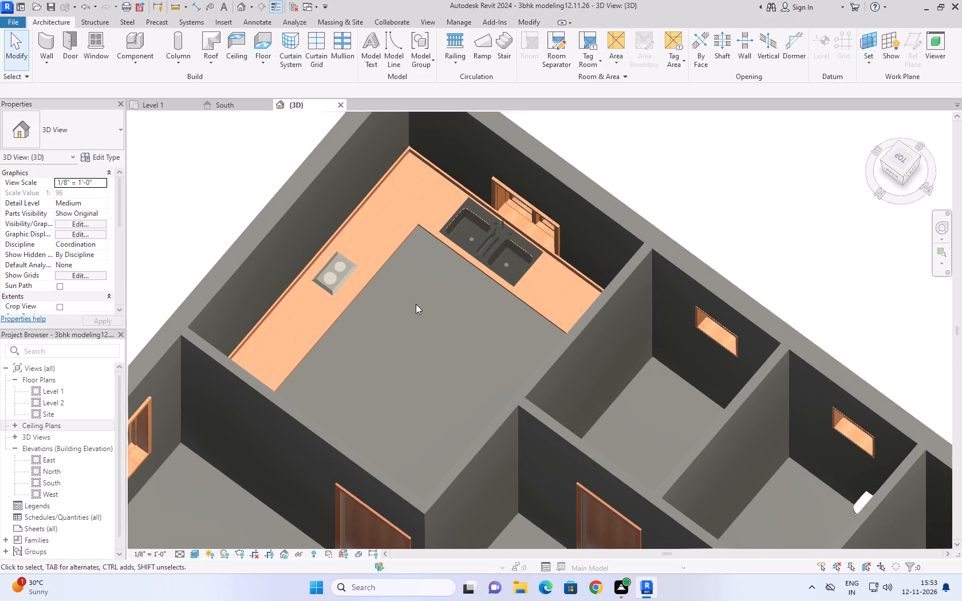
Review the furnished Level 1 floor plan, from the whole house to the area around the dining table.
{"action": "left_click", "coordinate": [178, 107]}
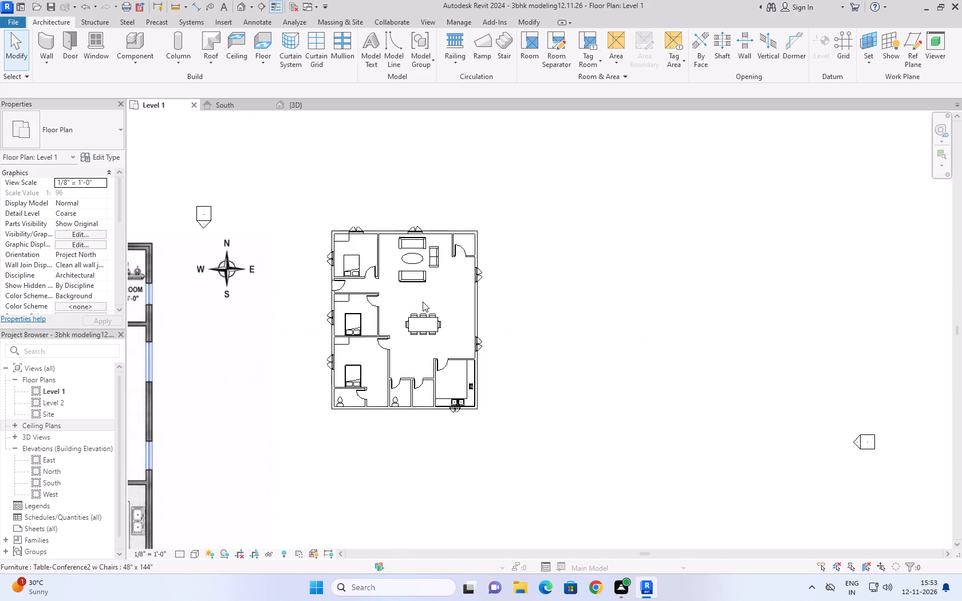
{"action": "scroll", "coordinate": [432, 318], "scroll_direction": "up", "scroll_amount": 5}
{"action": "middle_click_drag", "start_coordinate": [432, 318], "coordinate": [445, 311]}
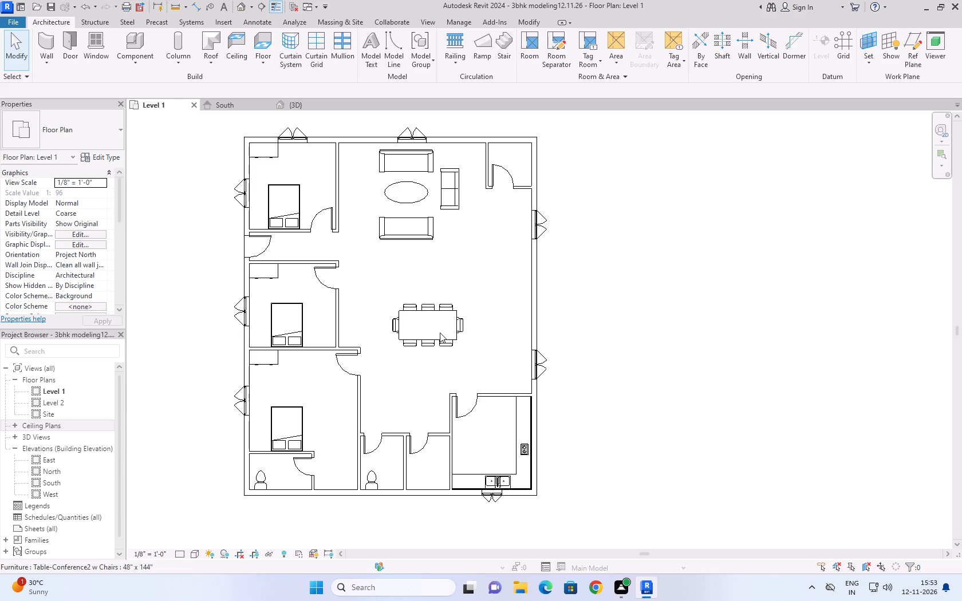
{"action": "scroll", "coordinate": [440, 333], "scroll_direction": "up", "scroll_amount": 3}
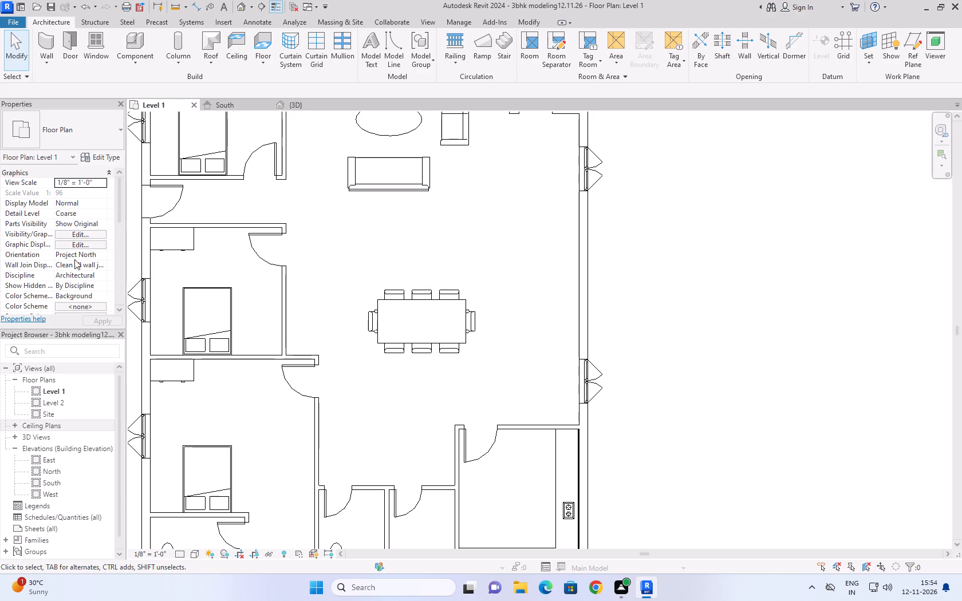
{"action": "scroll", "coordinate": [111, 382], "scroll_direction": "up", "scroll_amount": 1}
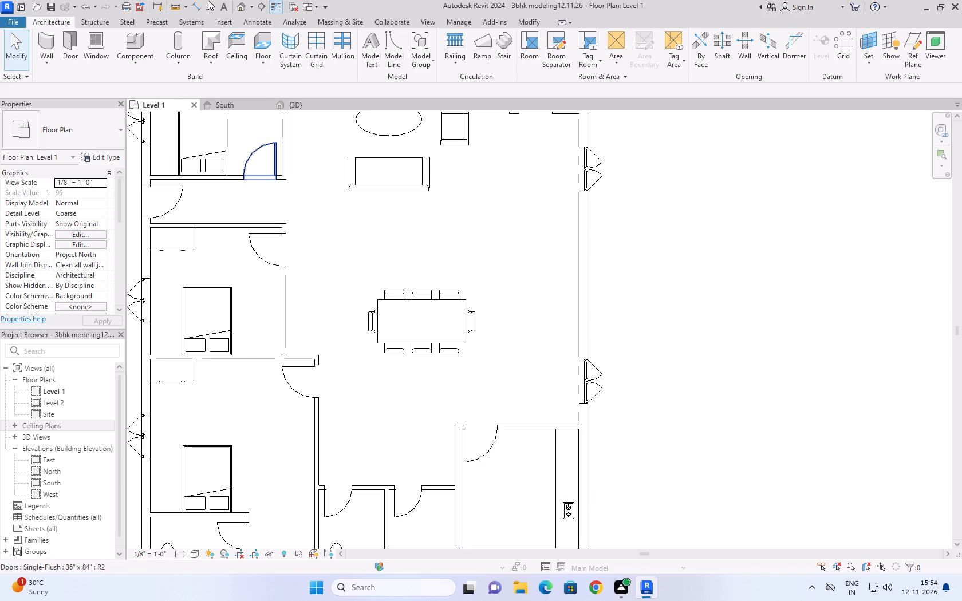
{"action": "scroll", "coordinate": [444, 343], "scroll_direction": "down", "scroll_amount": 6}
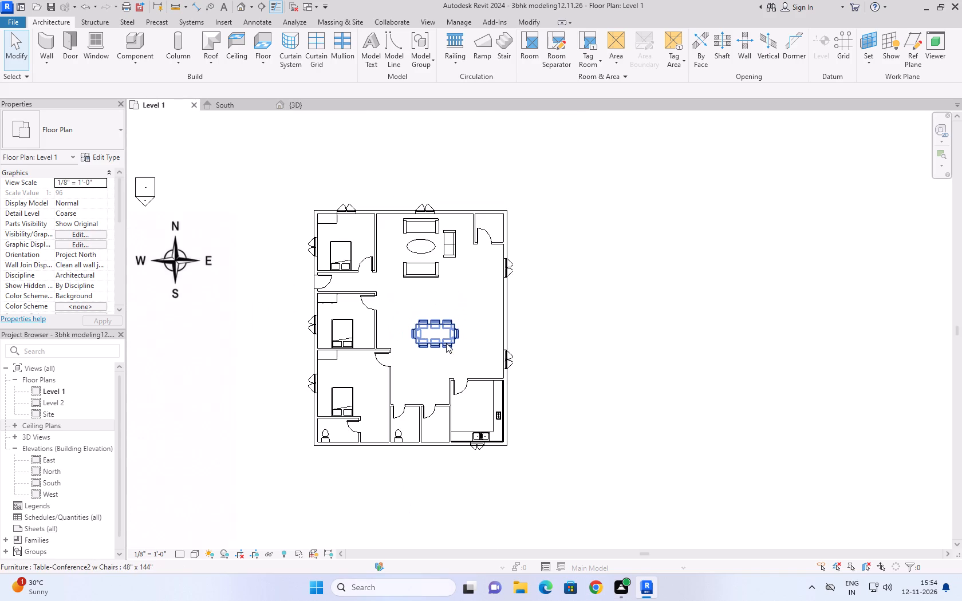
{"action": "scroll", "coordinate": [305, 236], "scroll_direction": "up", "scroll_amount": 4}
{"action": "scroll", "coordinate": [294, 235], "scroll_direction": "down", "scroll_amount": 4}
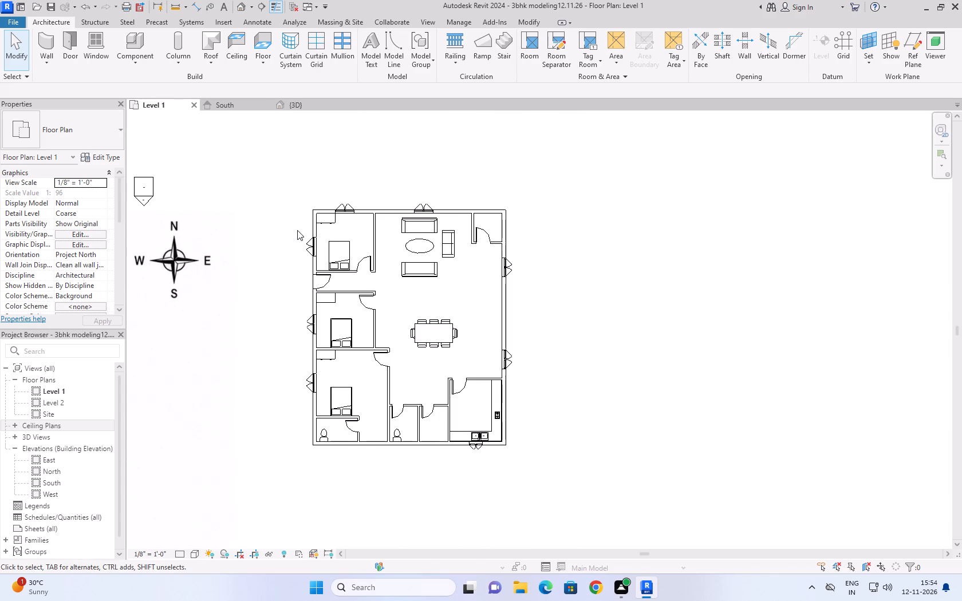
Create a similar 48" x 60" double casement window from the dining area's east window in the kitchen's east wall, about 4' 6" from its north wall.
{"action": "scroll", "coordinate": [297, 230], "scroll_direction": "up", "scroll_amount": 5}
{"action": "scroll", "coordinate": [298, 221], "scroll_direction": "down", "scroll_amount": 5}
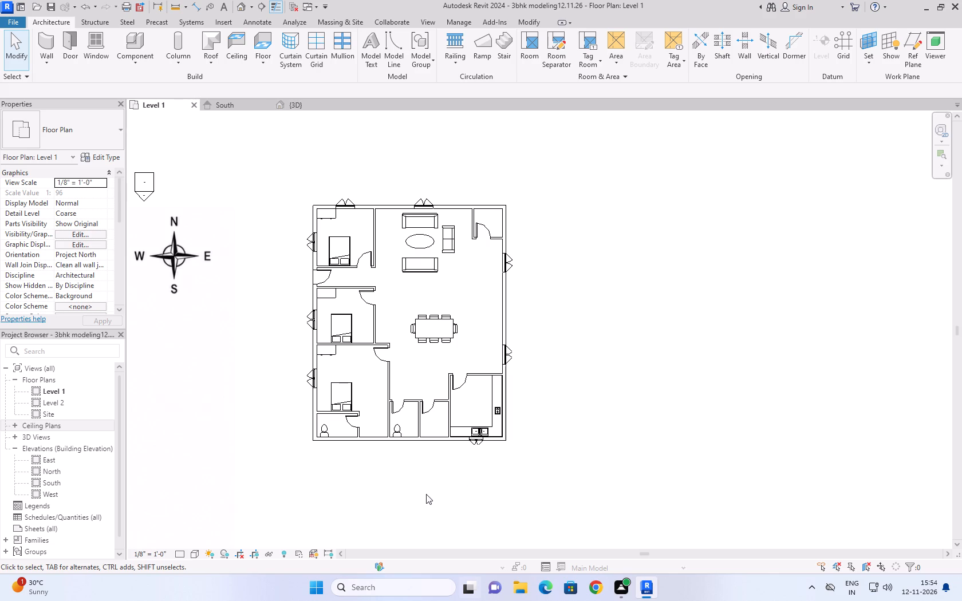
{"action": "scroll", "coordinate": [426, 494], "scroll_direction": "up", "scroll_amount": 1}
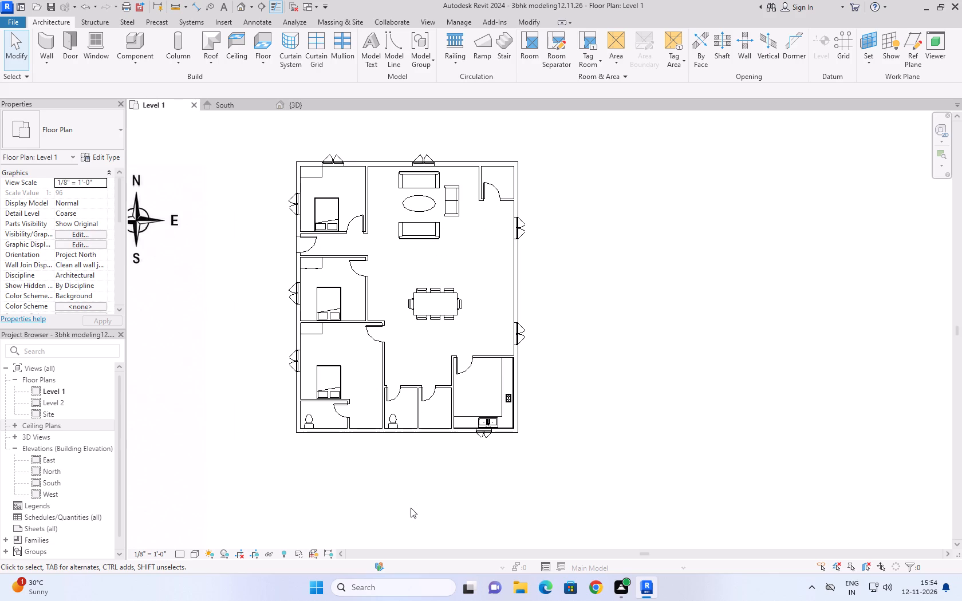
{"action": "scroll", "coordinate": [523, 410], "scroll_direction": "up", "scroll_amount": 1}
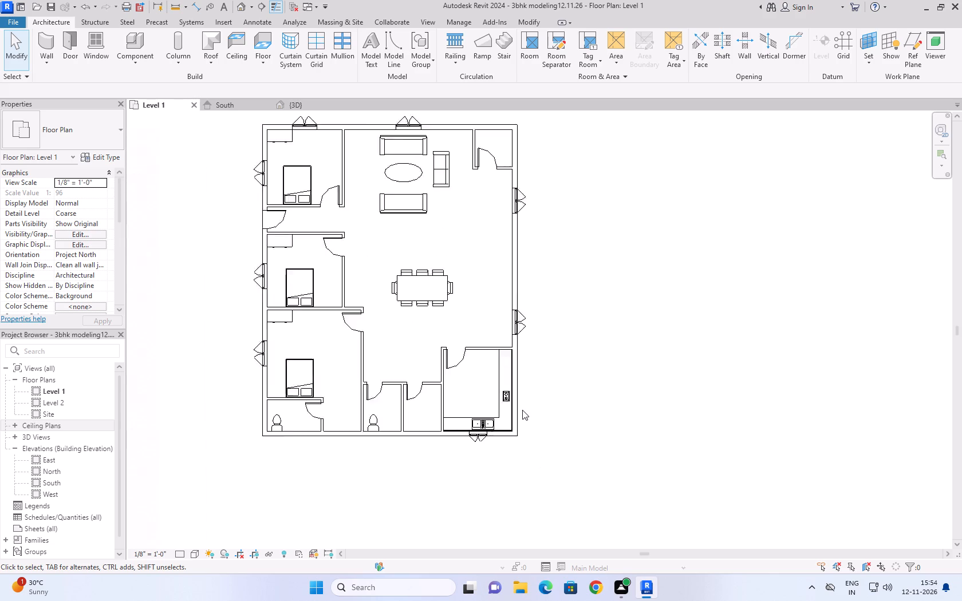
{"action": "scroll", "coordinate": [522, 410], "scroll_direction": "up", "scroll_amount": 4}
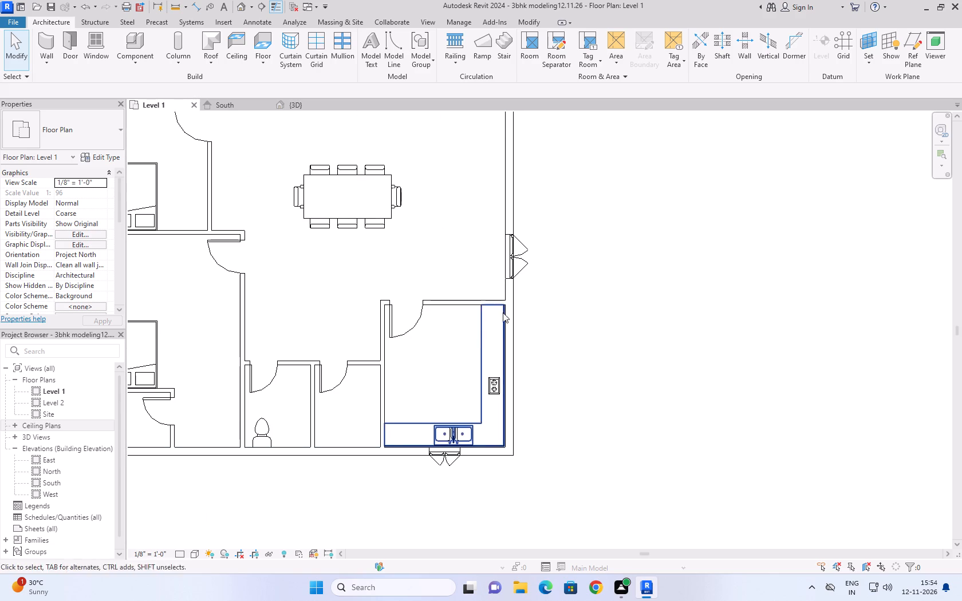
{"action": "left_click", "coordinate": [527, 259]}
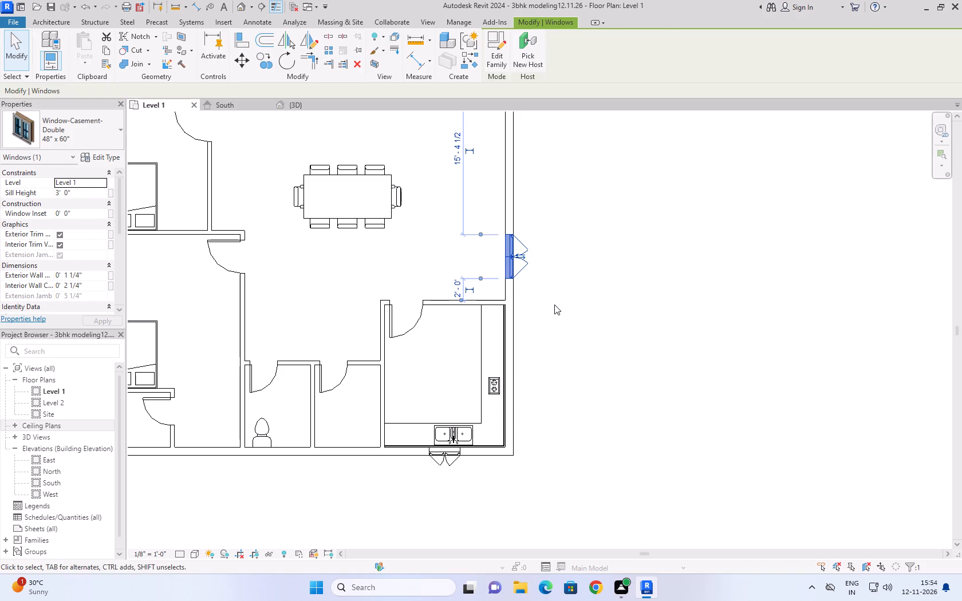
{"action": "type", "text": "cs"}
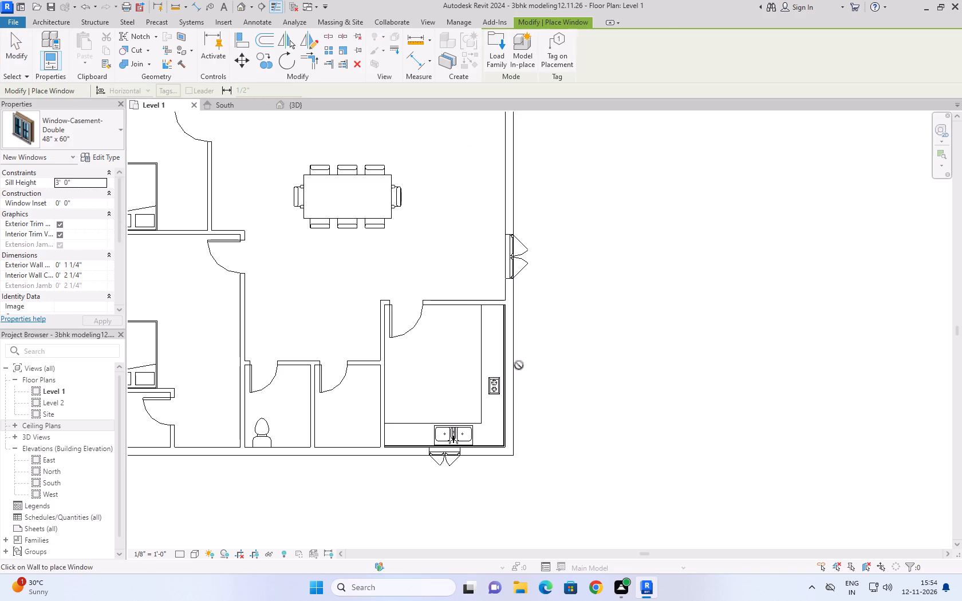
{"action": "left_click", "coordinate": [515, 379]}
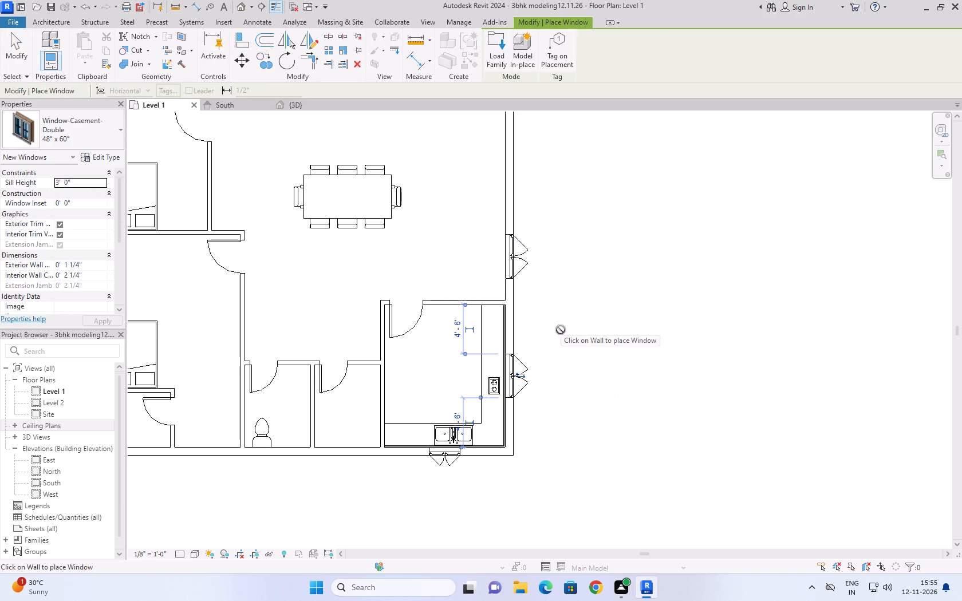
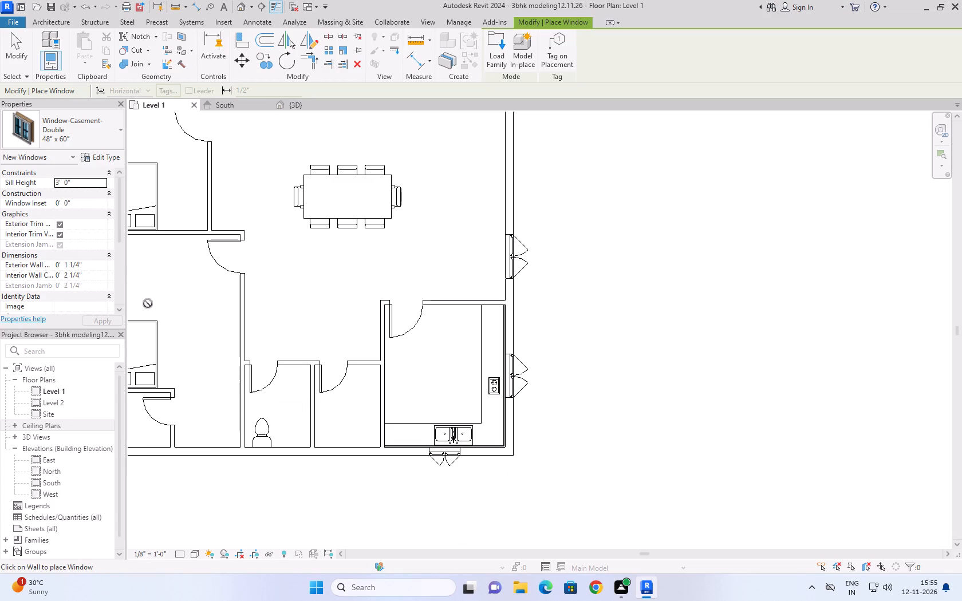
End window placement and review the whole furnished Level 1 floor plan alongside the reference plan image.
{"action": "left_click", "coordinate": [13, 45]}
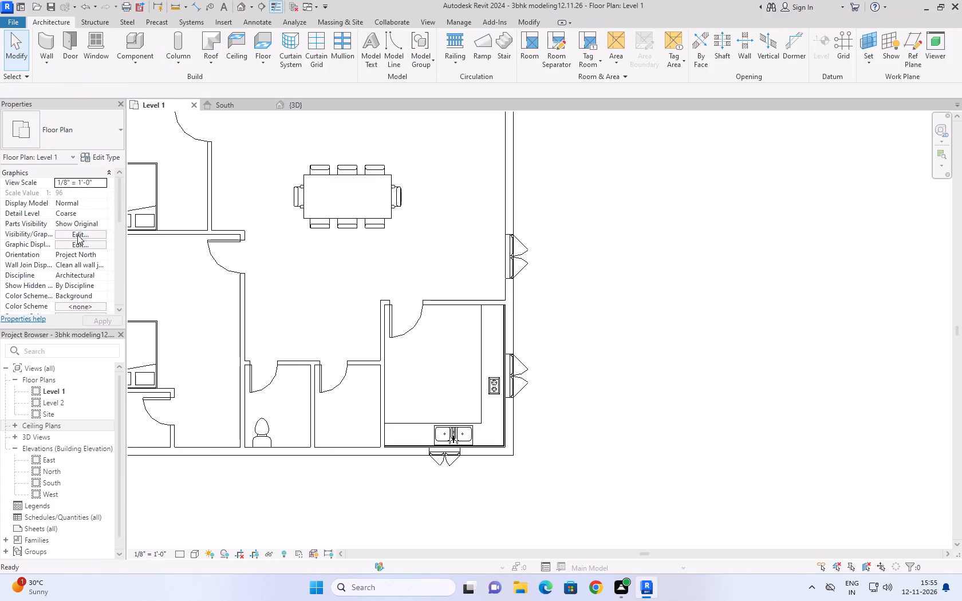
{"action": "scroll", "coordinate": [405, 499], "scroll_direction": "down", "scroll_amount": 5}
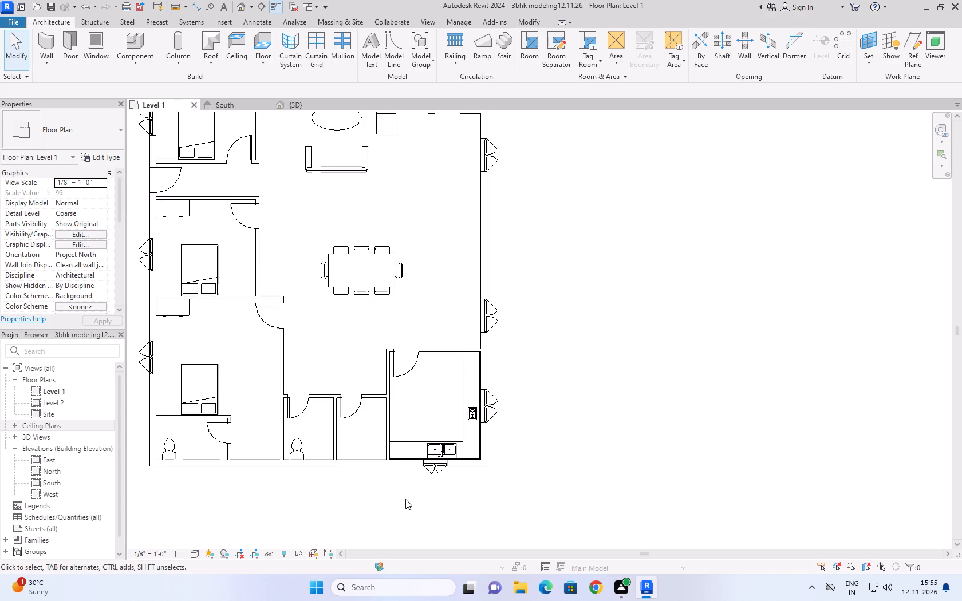
{"action": "middle_click_drag", "start_coordinate": [200, 354], "coordinate": [275, 339]}
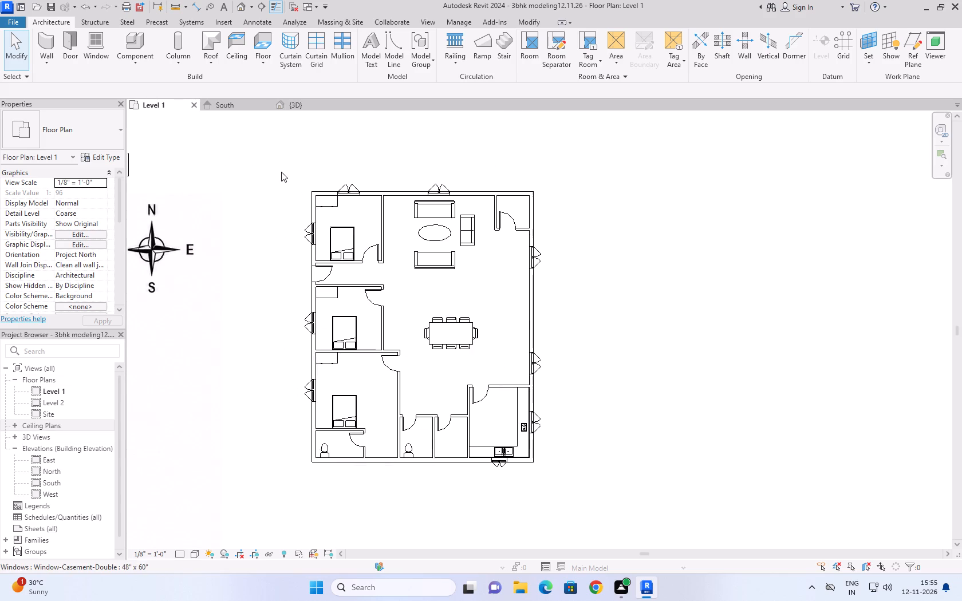
{"action": "left_click_drag", "start_coordinate": [280, 169], "coordinate": [600, 529]}
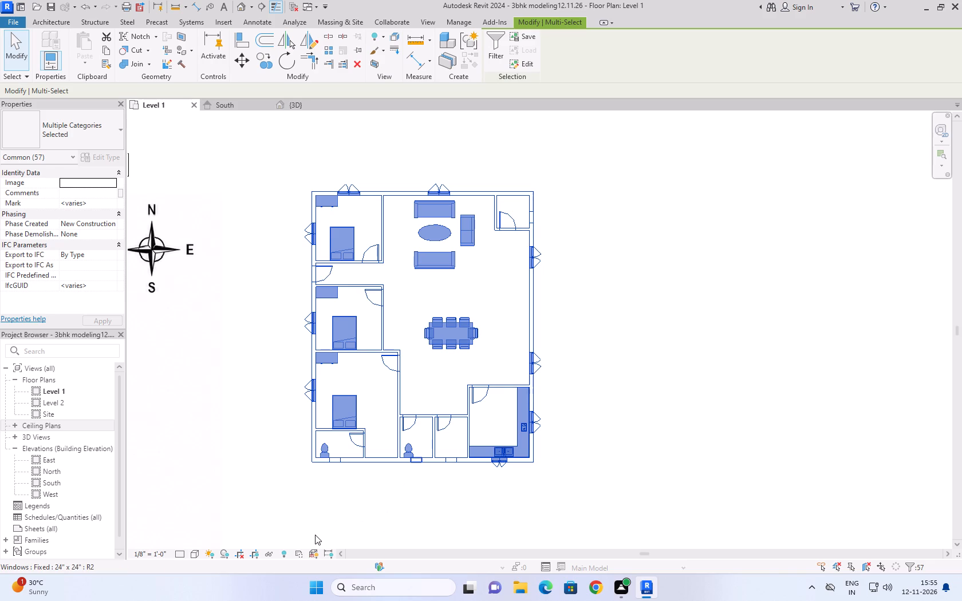
{"action": "left_click", "coordinate": [460, 511]}
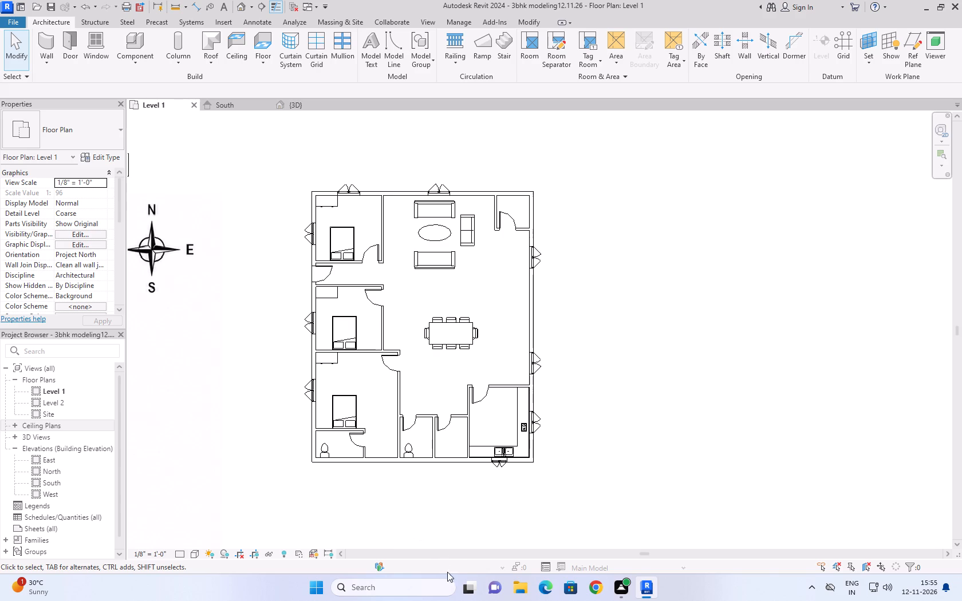
{"action": "scroll", "coordinate": [467, 582], "scroll_direction": "down", "scroll_amount": 2}
{"action": "scroll", "coordinate": [649, 485], "scroll_direction": "down", "scroll_amount": 2}
{"action": "scroll", "coordinate": [618, 502], "scroll_direction": "up", "scroll_amount": 3}
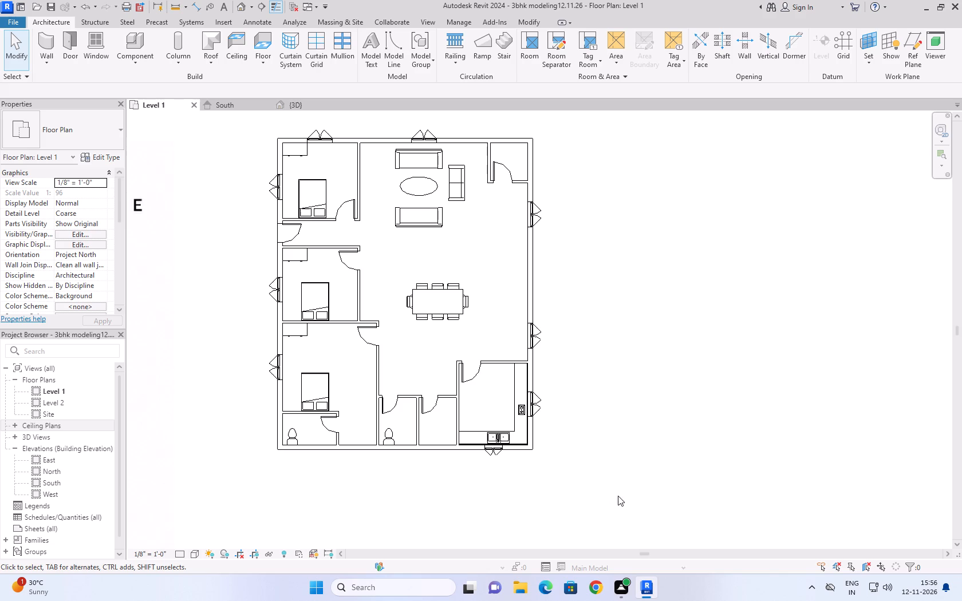
{"action": "scroll", "coordinate": [700, 429], "scroll_direction": "down", "scroll_amount": 3}
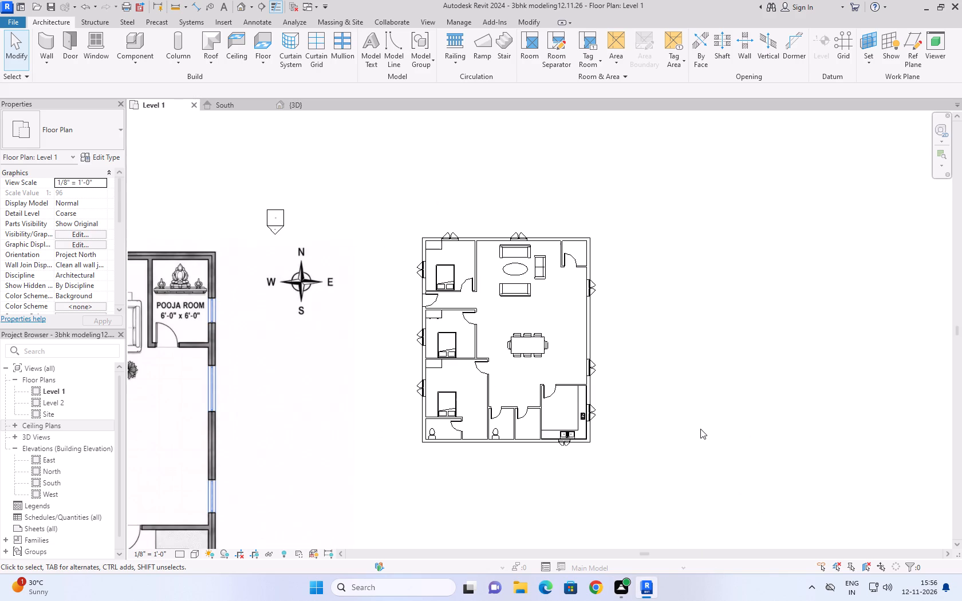
{"action": "scroll", "coordinate": [344, 379], "scroll_direction": "up", "scroll_amount": 4}
{"action": "left_click", "coordinate": [407, 405]}
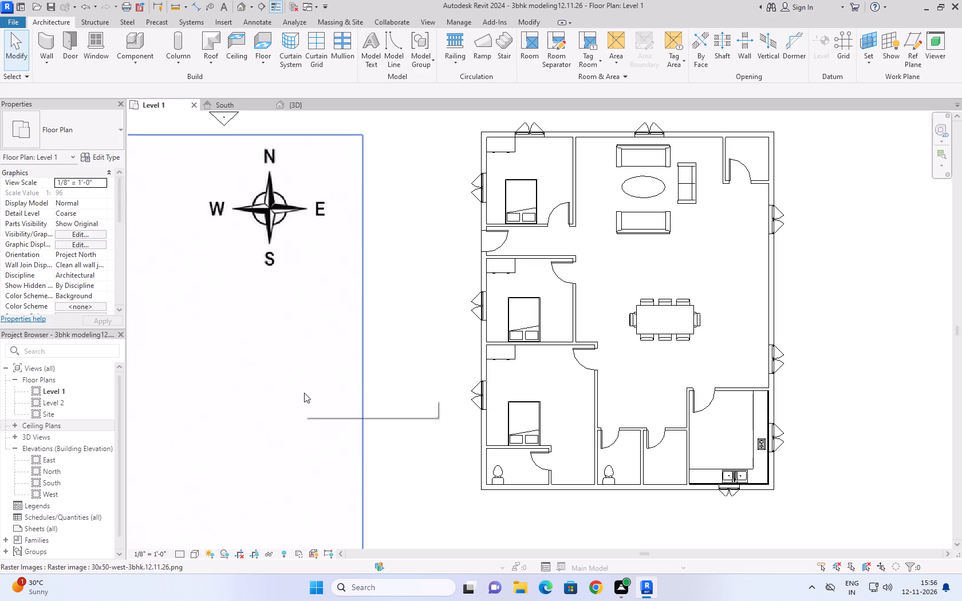
{"action": "scroll", "coordinate": [648, 450], "scroll_direction": "down", "scroll_amount": 5}
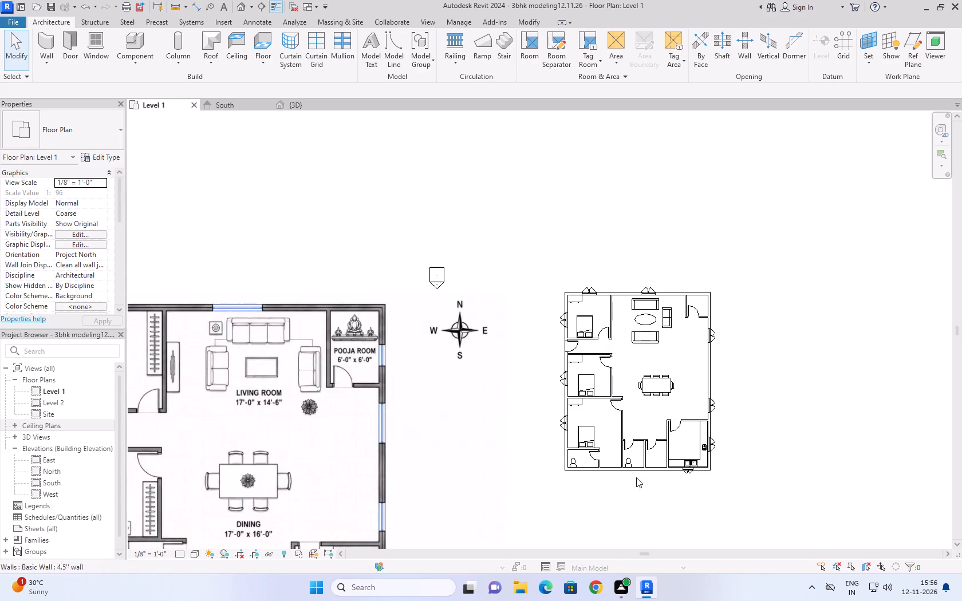
{"action": "scroll", "coordinate": [708, 468], "scroll_direction": "up", "scroll_amount": 6}
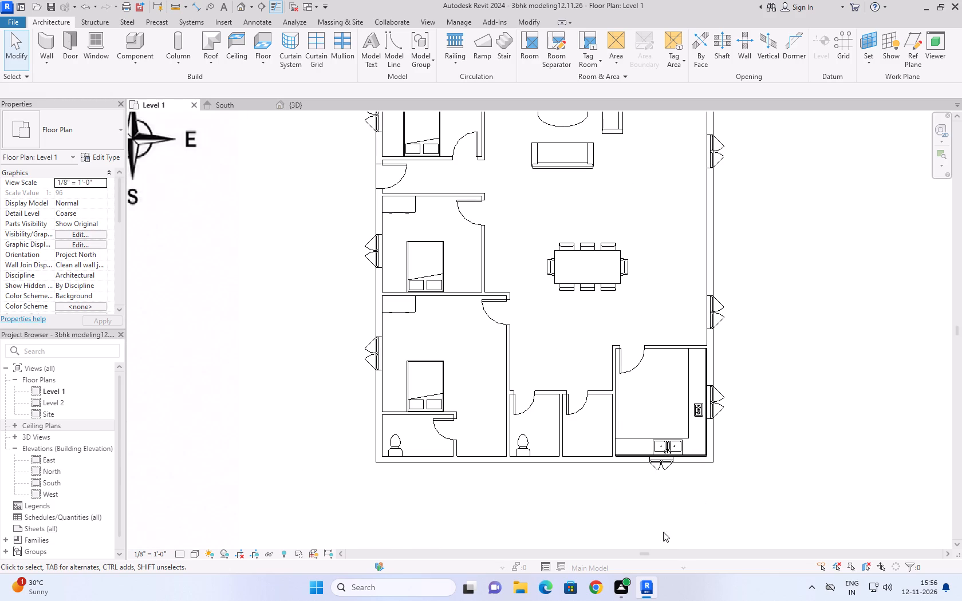
{"action": "middle_click_drag", "start_coordinate": [654, 309], "coordinate": [613, 373]}
{"action": "scroll", "coordinate": [614, 372], "scroll_direction": "down", "scroll_amount": 2}
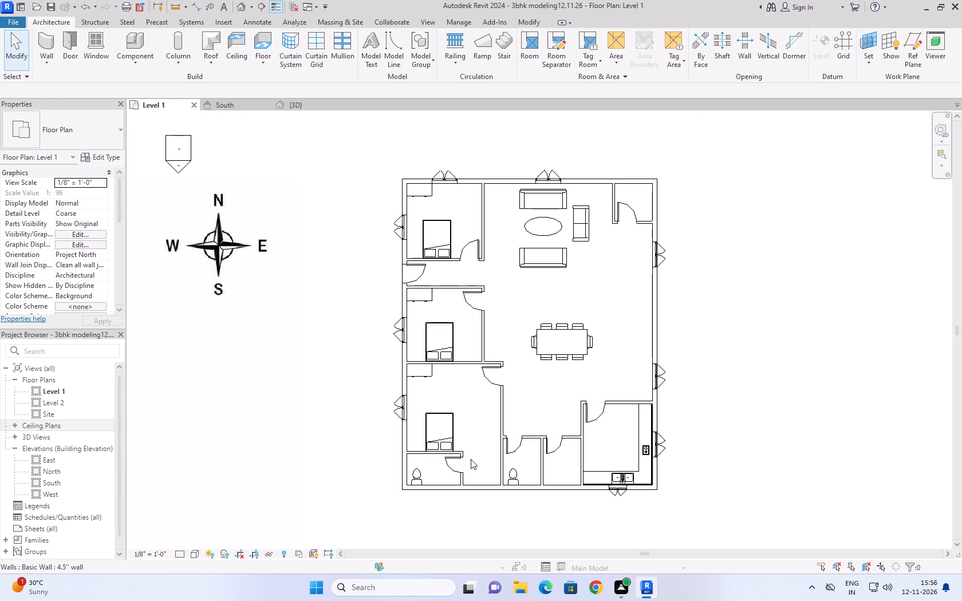
Examine the furnished house in the 3D view from several angles, including the kitchen and bedrooms, and return to the home orientation.
{"action": "left_click", "coordinate": [297, 106]}
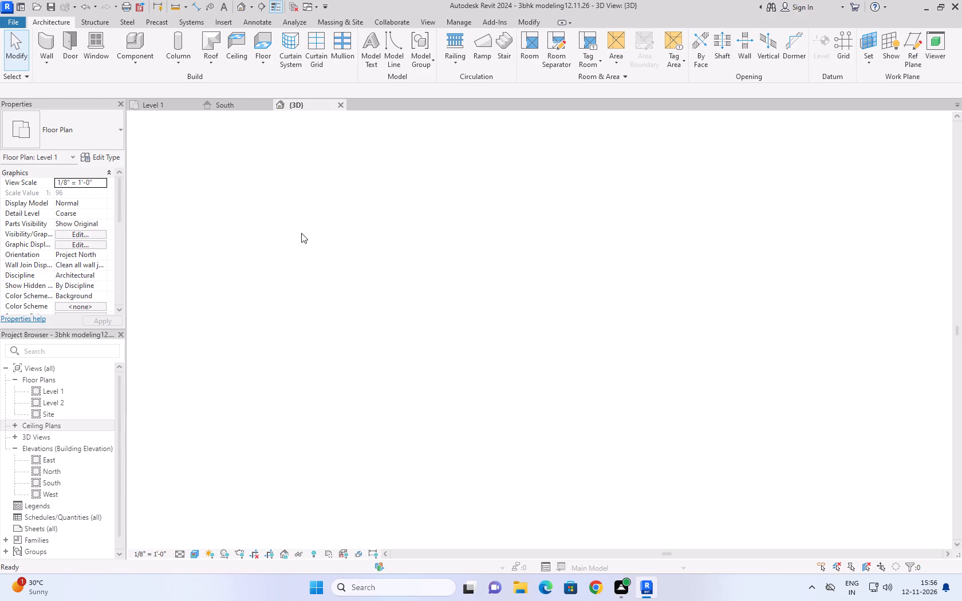
{"action": "scroll", "coordinate": [432, 246], "scroll_direction": "down", "scroll_amount": 8}
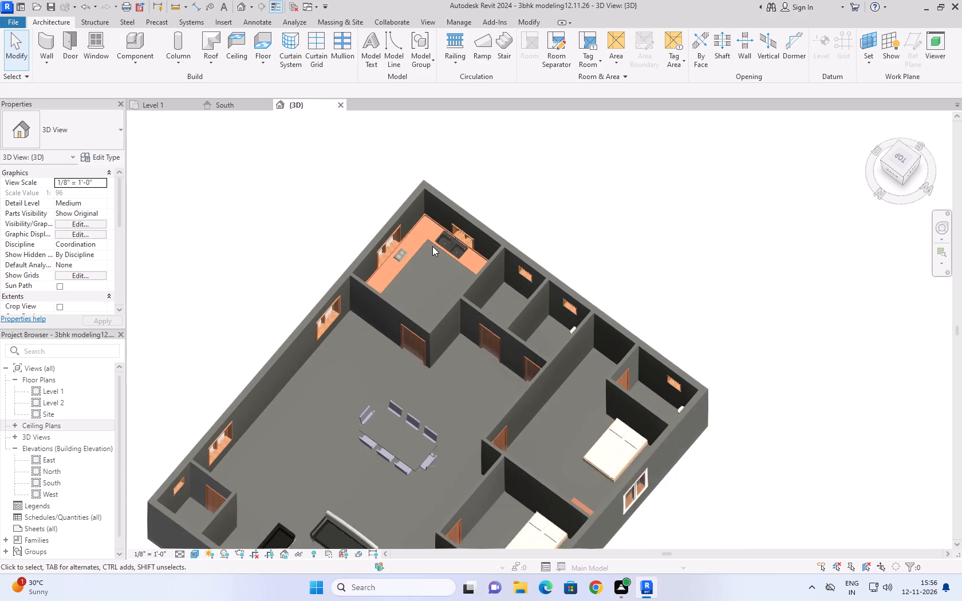
{"action": "scroll", "coordinate": [432, 246], "scroll_direction": "down", "scroll_amount": 4}
{"action": "scroll", "coordinate": [395, 475], "scroll_direction": "up", "scroll_amount": 4}
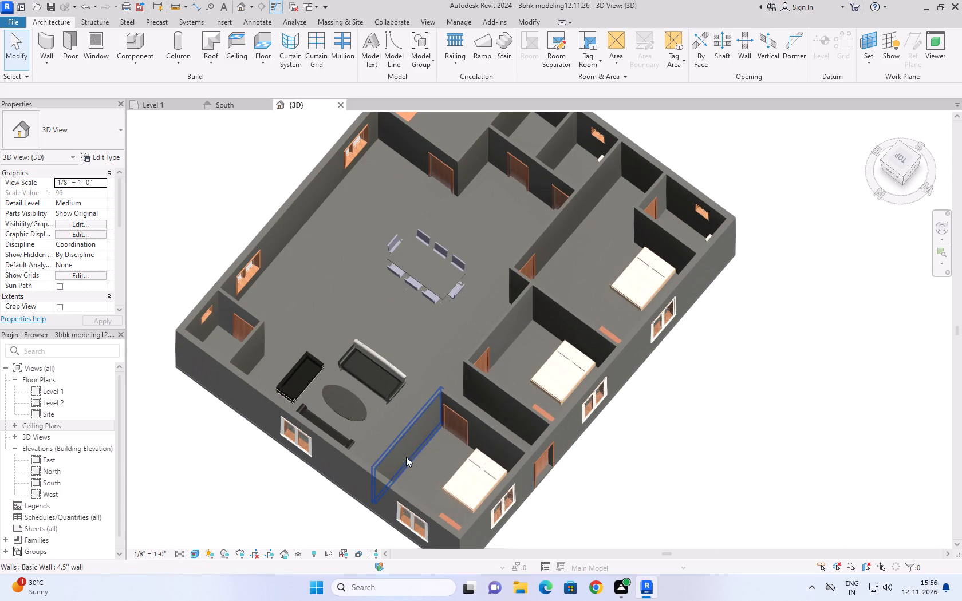
{"action": "scroll", "coordinate": [472, 484], "scroll_direction": "up", "scroll_amount": 3}
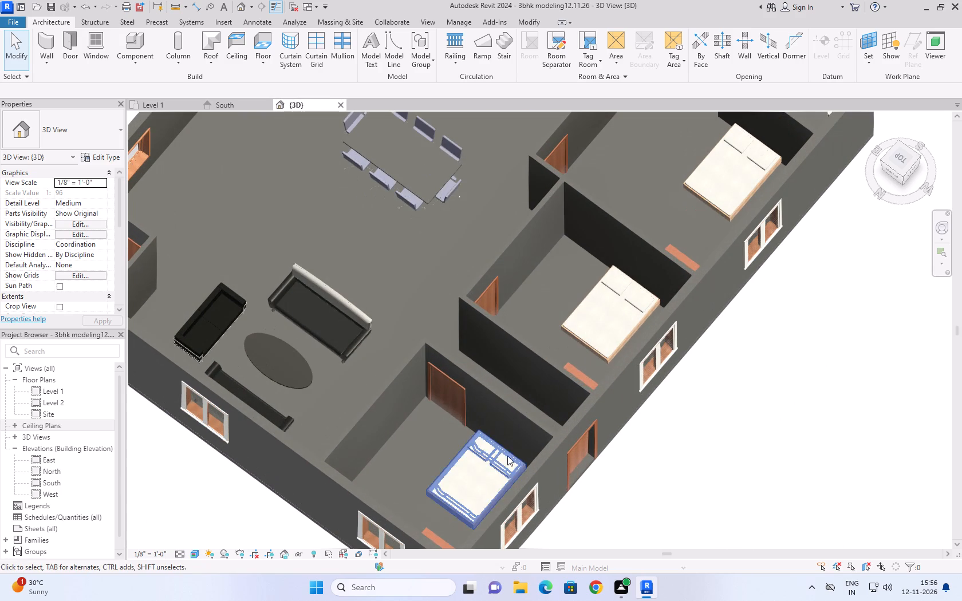
{"action": "right_click_drag", "start_coordinate": [552, 313], "coordinate": [508, 377]}
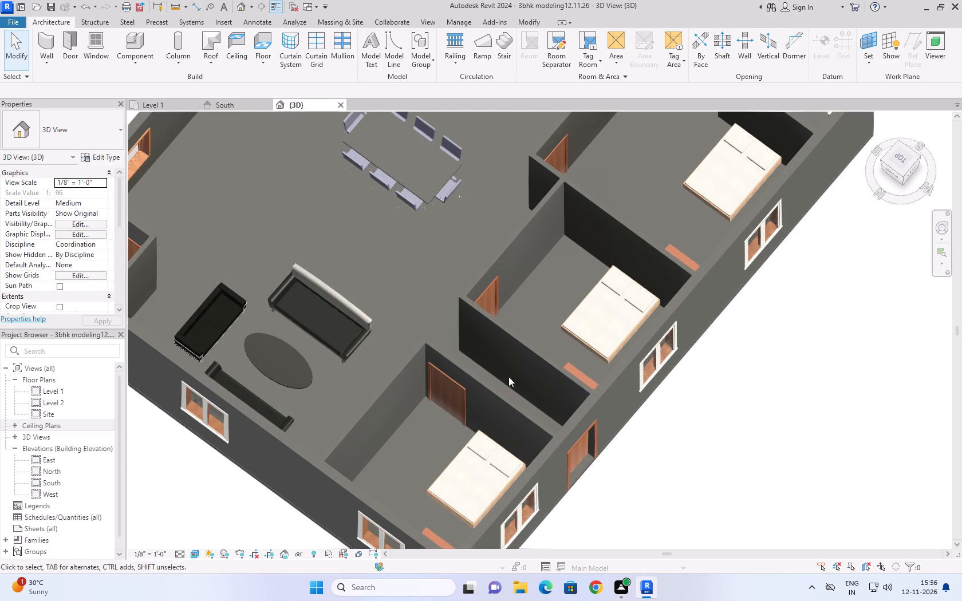
{"action": "right_click_drag", "start_coordinate": [508, 377], "coordinate": [672, 382]}
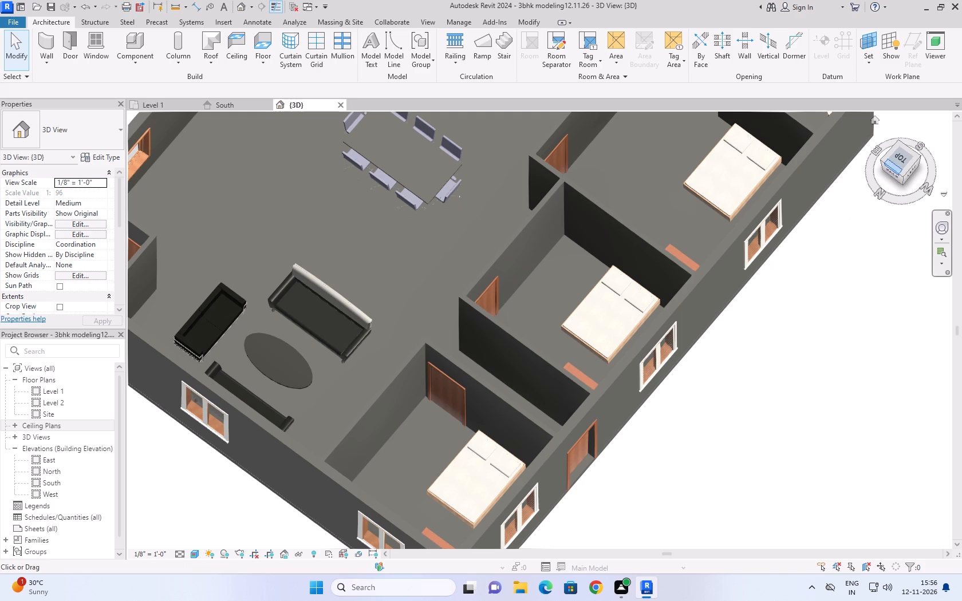
{"action": "left_click_drag", "start_coordinate": [884, 160], "coordinate": [858, 251]}
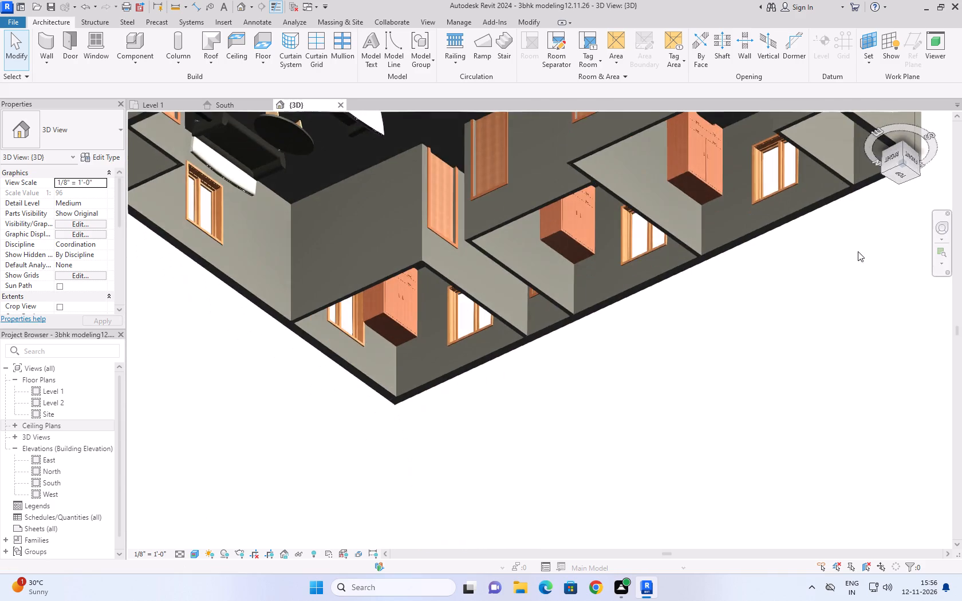
{"action": "left_click_drag", "start_coordinate": [858, 251], "coordinate": [820, 257]}
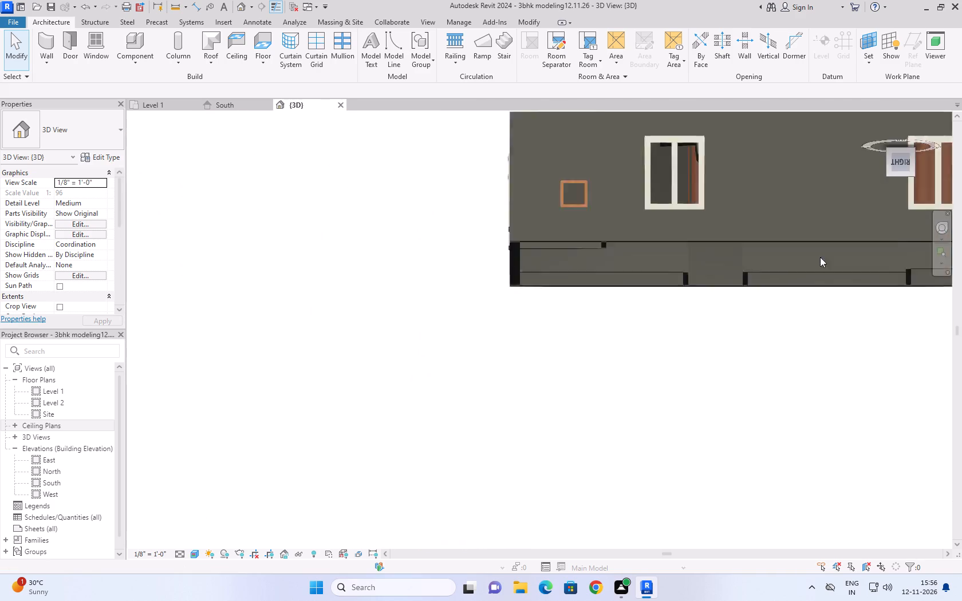
{"action": "left_click_drag", "start_coordinate": [820, 257], "coordinate": [864, 203]}
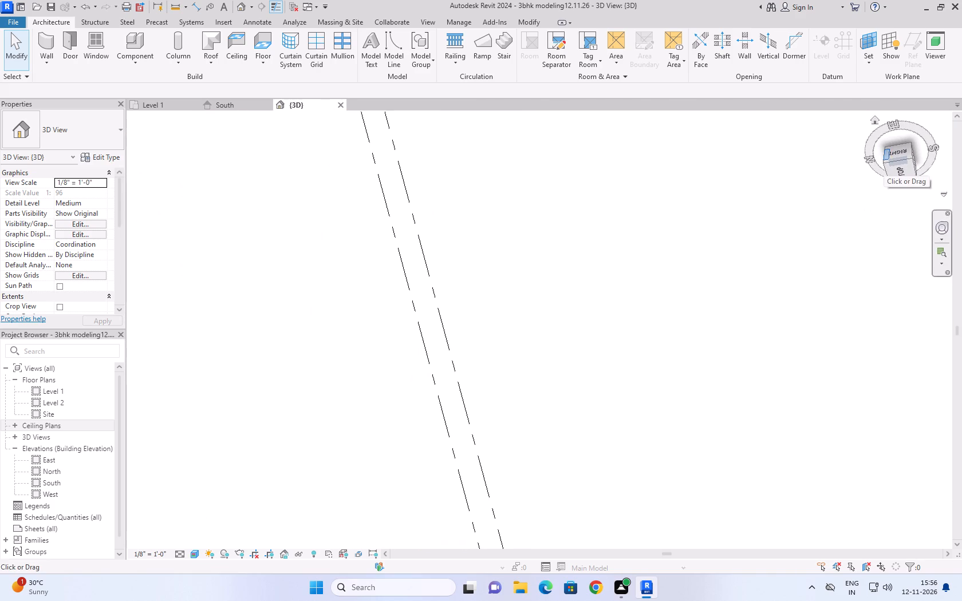
{"action": "left_click", "coordinate": [875, 119]}
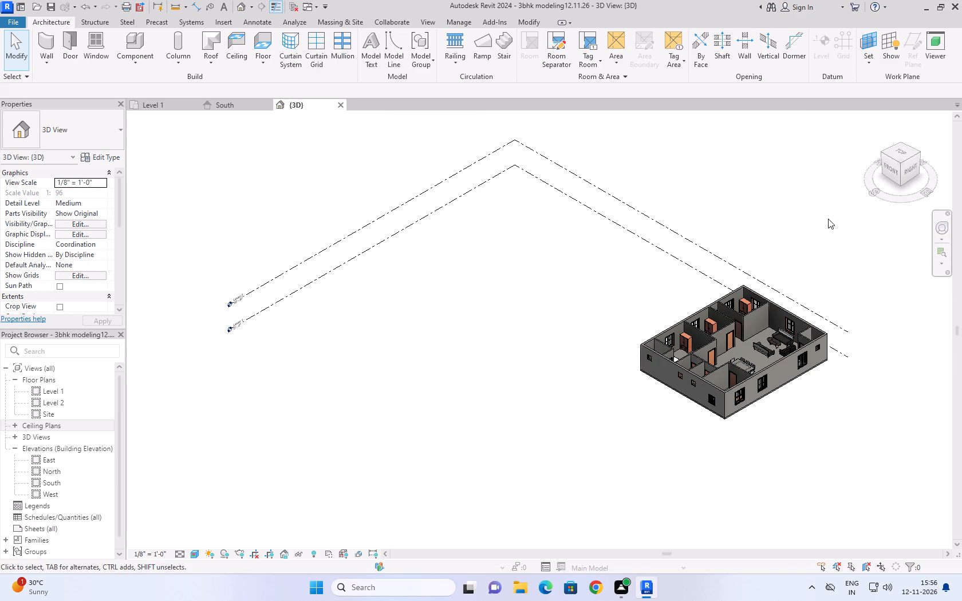
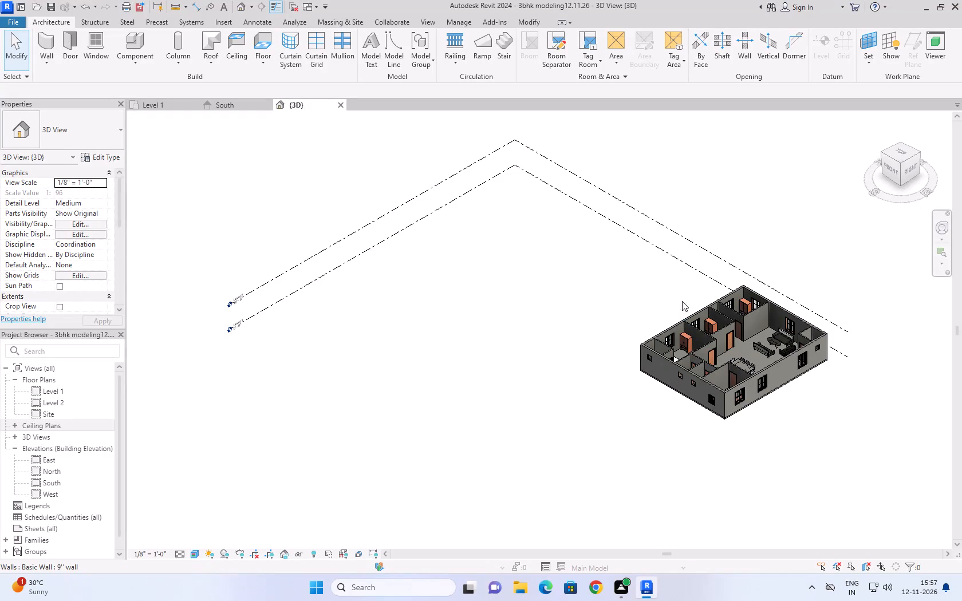
Examine the furnished house in the 3D view, looking over the overall layout, the living and dining furniture, and the exterior windows.
{"action": "middle_click_drag", "start_coordinate": [648, 299], "coordinate": [529, 325]}
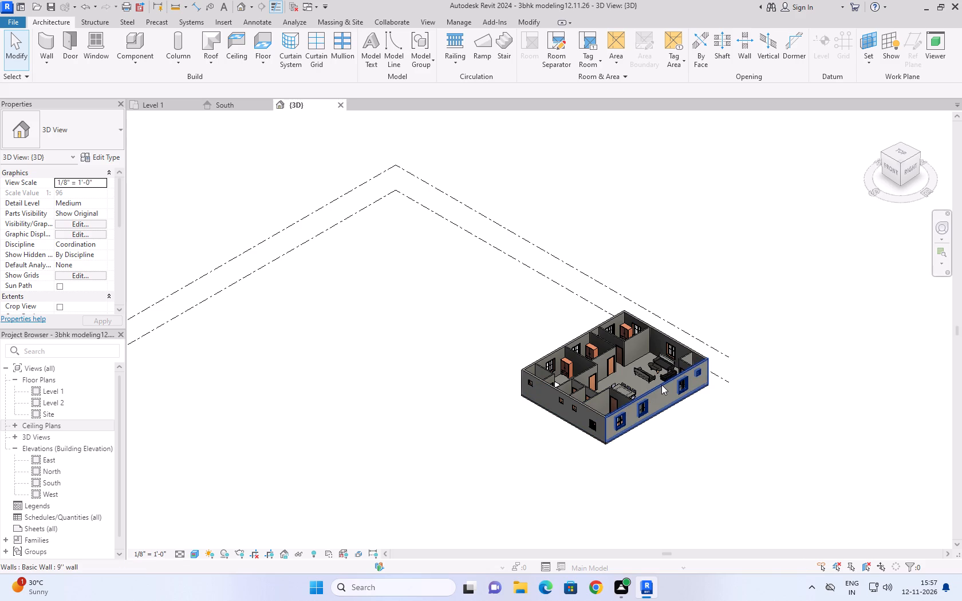
{"action": "scroll", "coordinate": [547, 396], "scroll_direction": "up", "scroll_amount": 4}
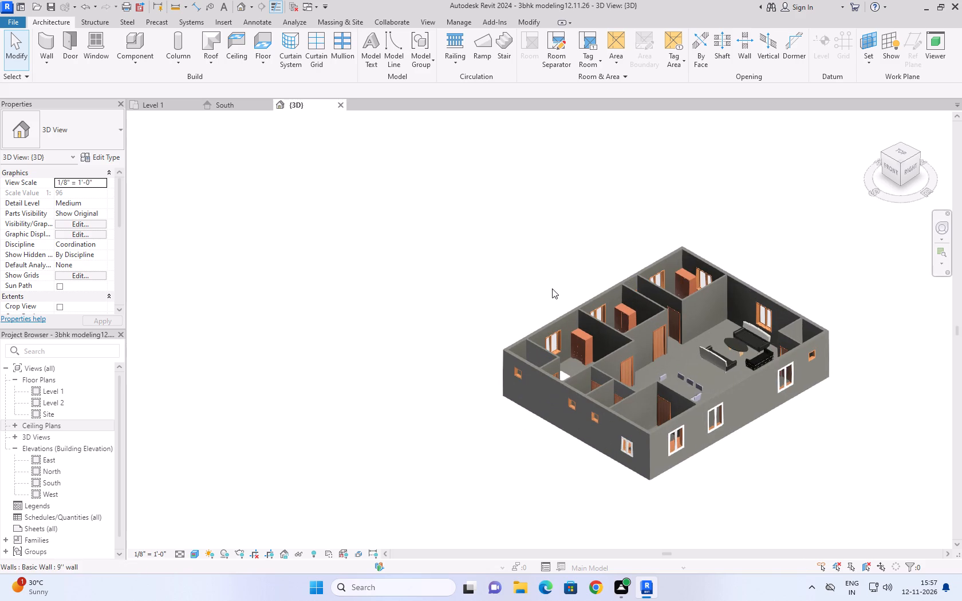
{"action": "middle_click_drag", "start_coordinate": [537, 284], "coordinate": [472, 298]}
{"action": "scroll", "coordinate": [445, 312], "scroll_direction": "down", "scroll_amount": 2}
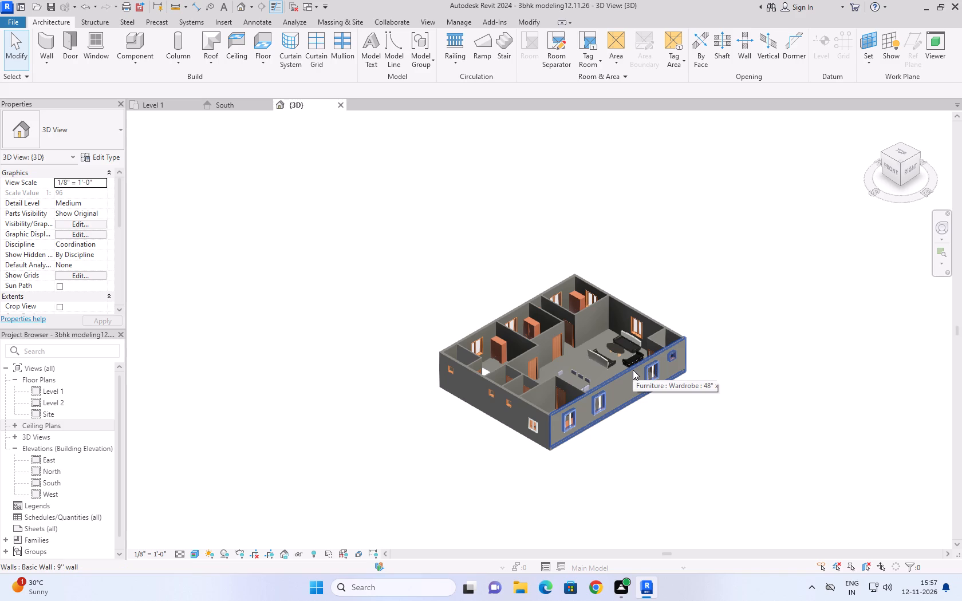
{"action": "scroll", "coordinate": [633, 370], "scroll_direction": "up", "scroll_amount": 1}
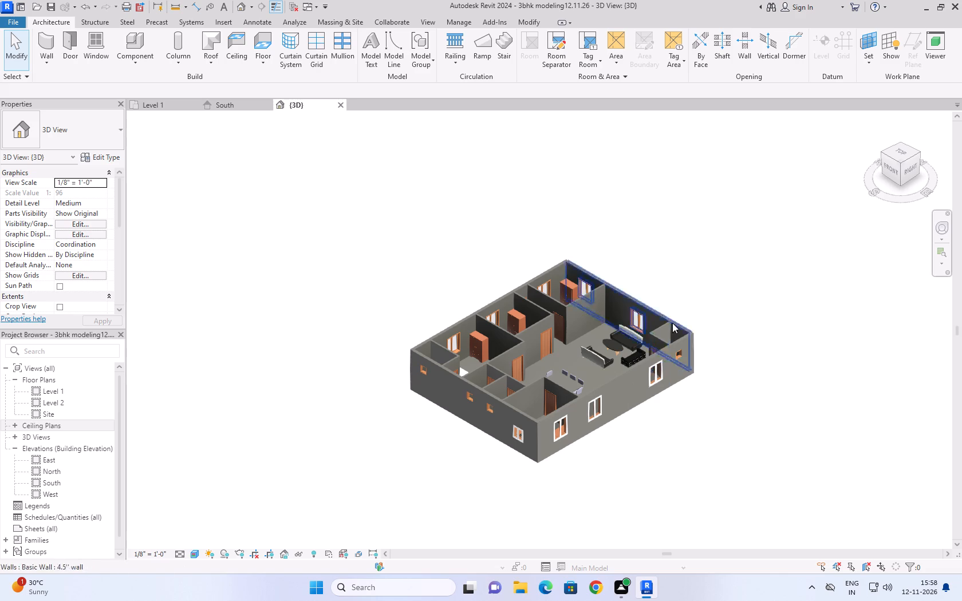
{"action": "left_click", "coordinate": [669, 253]}
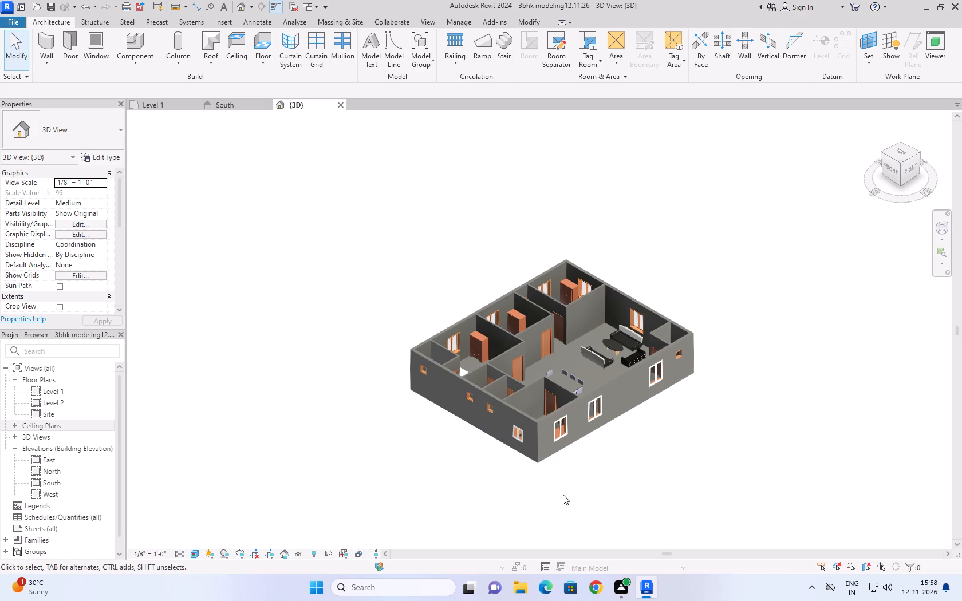
{"action": "scroll", "coordinate": [625, 420], "scroll_direction": "down", "scroll_amount": 4}
{"action": "scroll", "coordinate": [609, 393], "scroll_direction": "up", "scroll_amount": 7}
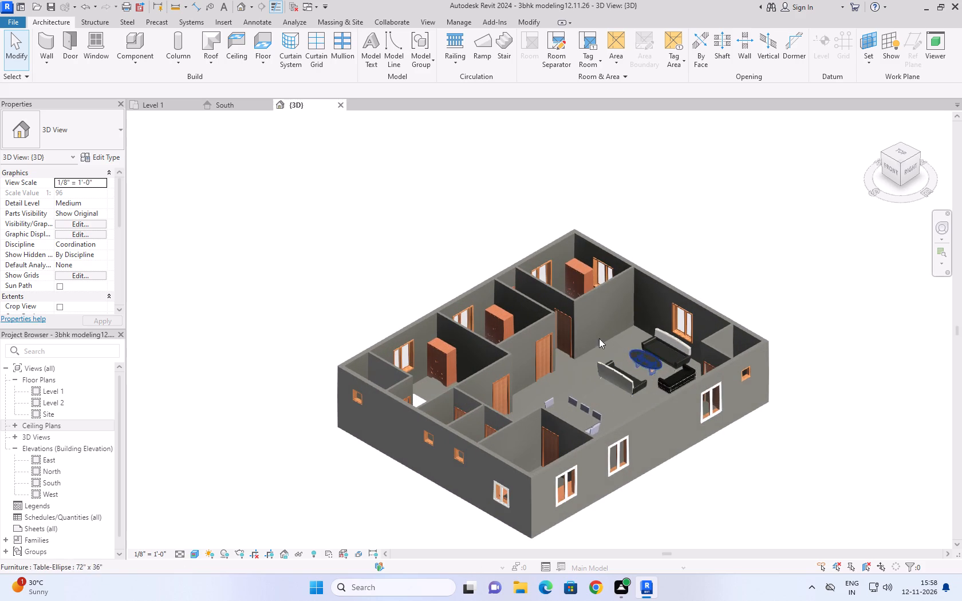
{"action": "scroll", "coordinate": [608, 511], "scroll_direction": "up", "scroll_amount": 4}
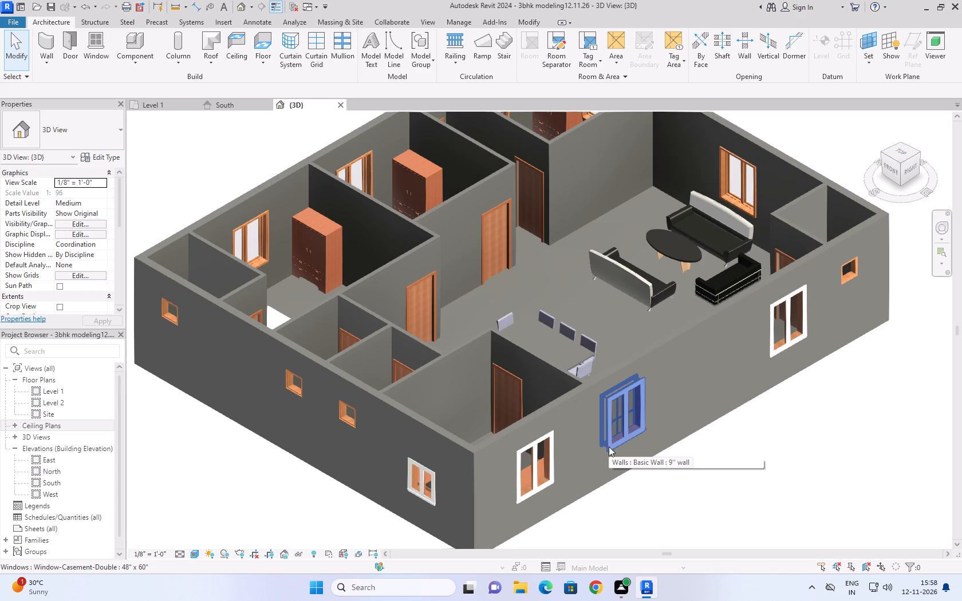
{"action": "scroll", "coordinate": [609, 446], "scroll_direction": "down", "scroll_amount": 4}
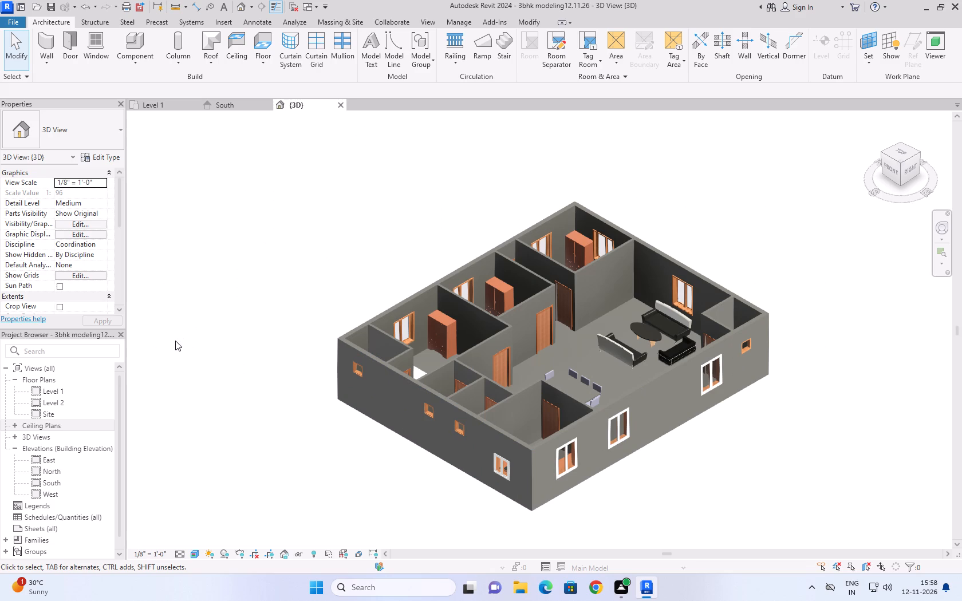
Inspect the 48" x 72" x 24" wardrobe in the southwest bedroom up close and open its family for editing.
{"action": "scroll", "coordinate": [425, 339], "scroll_direction": "up", "scroll_amount": 8}
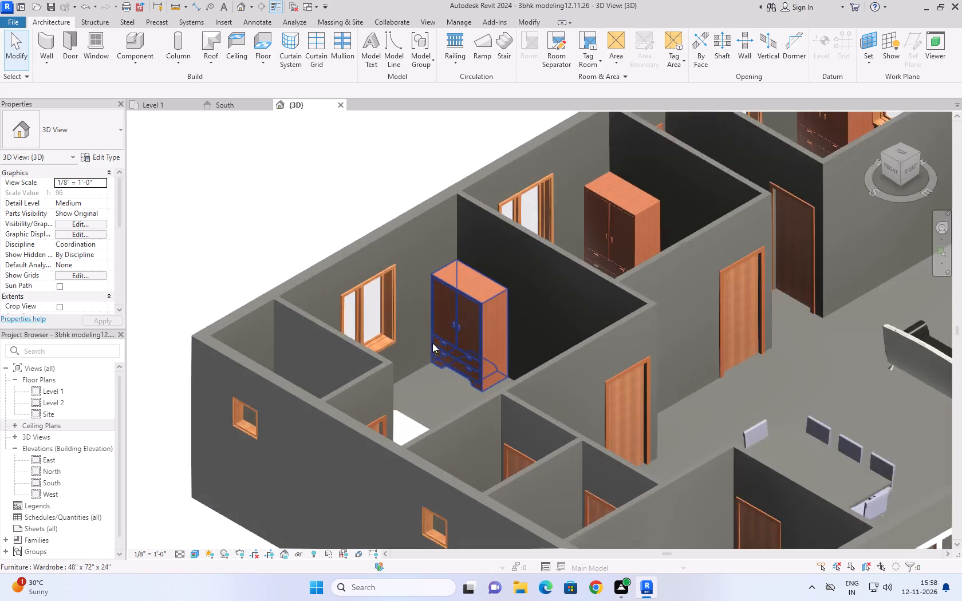
{"action": "scroll", "coordinate": [484, 362], "scroll_direction": "up", "scroll_amount": 18}
{"action": "scroll", "coordinate": [454, 384], "scroll_direction": "up", "scroll_amount": 10}
{"action": "scroll", "coordinate": [454, 384], "scroll_direction": "down", "scroll_amount": 15}
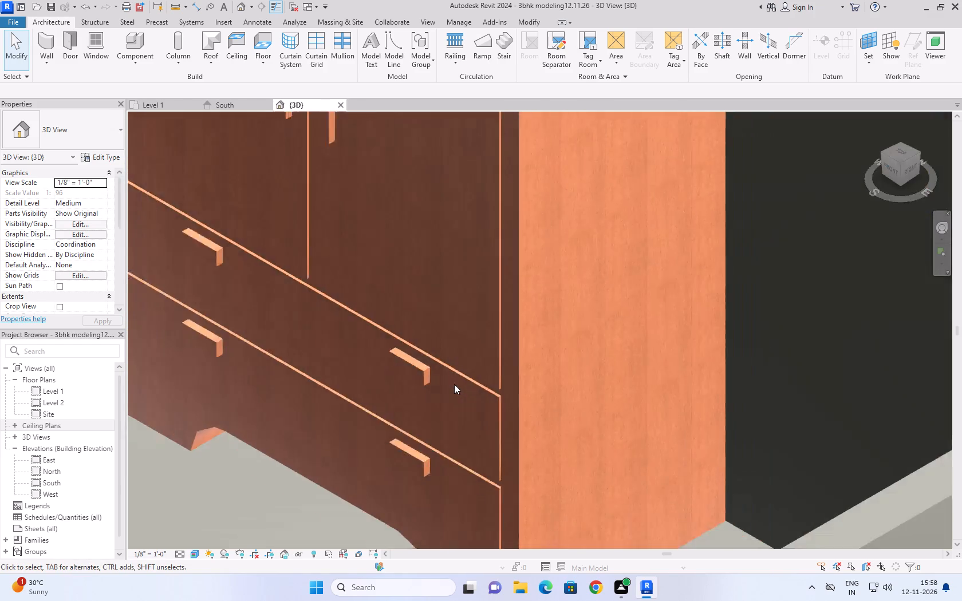
{"action": "scroll", "coordinate": [454, 384], "scroll_direction": "down", "scroll_amount": 9}
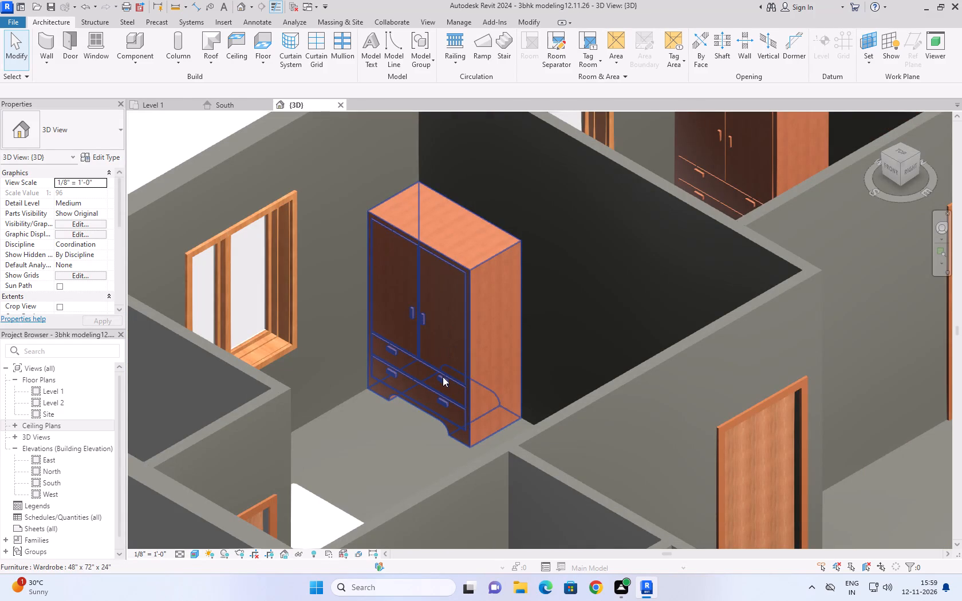
{"action": "left_click", "coordinate": [443, 377]}
{"action": "scroll", "coordinate": [467, 330], "scroll_direction": "up", "scroll_amount": 9}
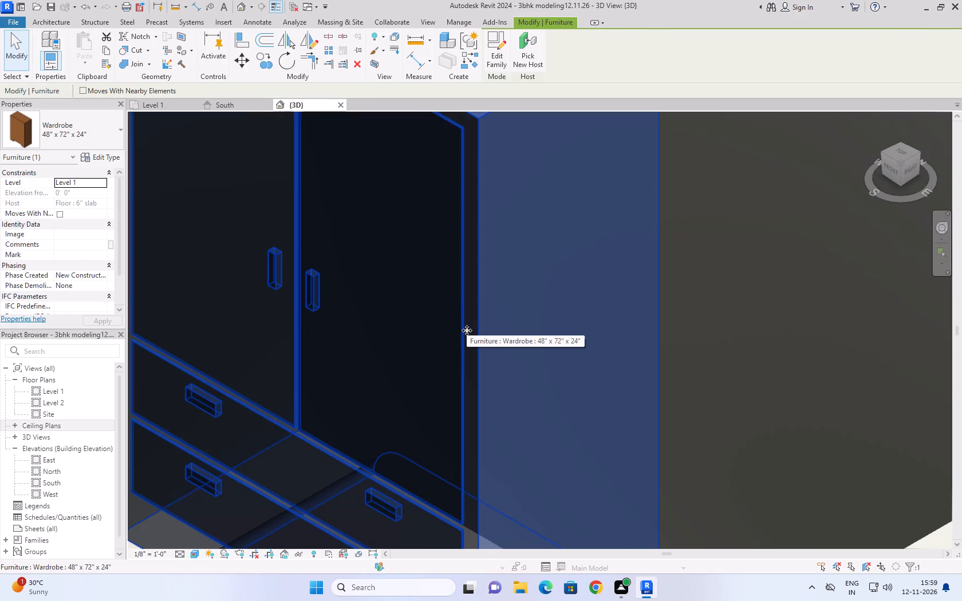
{"action": "double_click", "coordinate": [451, 185]}
{"action": "left_click", "coordinate": [460, 175]}
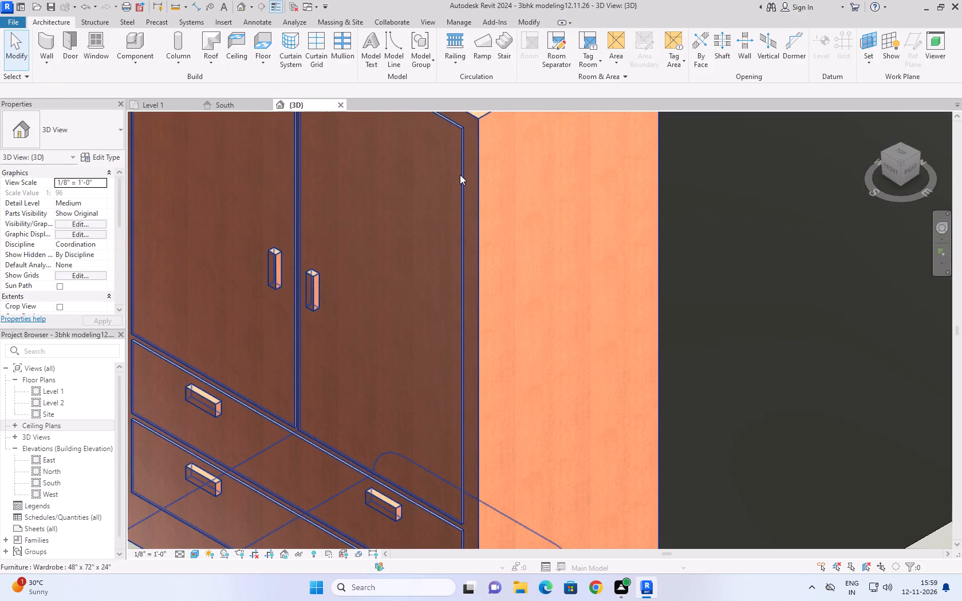
{"action": "left_click", "coordinate": [460, 175]}
{"action": "double_click", "coordinate": [460, 175]}
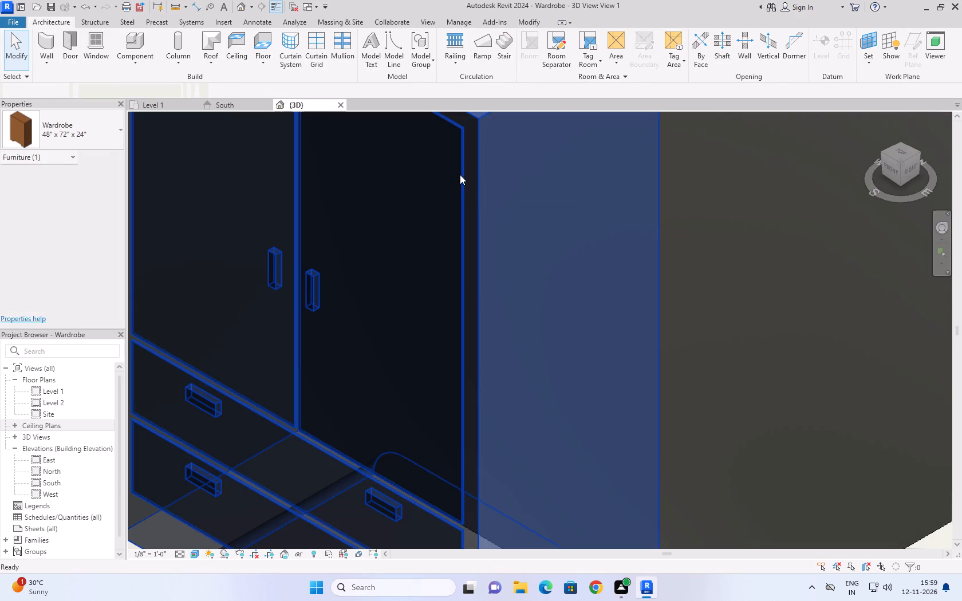
Examine the wardrobe family's doors, drawers and handles in its 3D view, and close the family without saving changes.
{"action": "scroll", "coordinate": [581, 450], "scroll_direction": "up", "scroll_amount": 5}
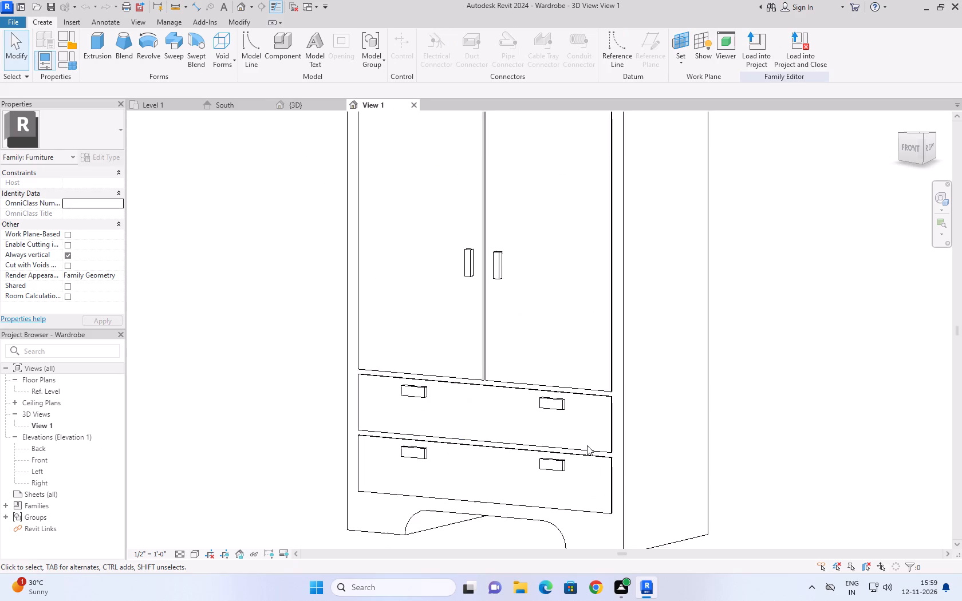
{"action": "scroll", "coordinate": [587, 445], "scroll_direction": "up", "scroll_amount": 13}
{"action": "scroll", "coordinate": [588, 444], "scroll_direction": "down", "scroll_amount": 17}
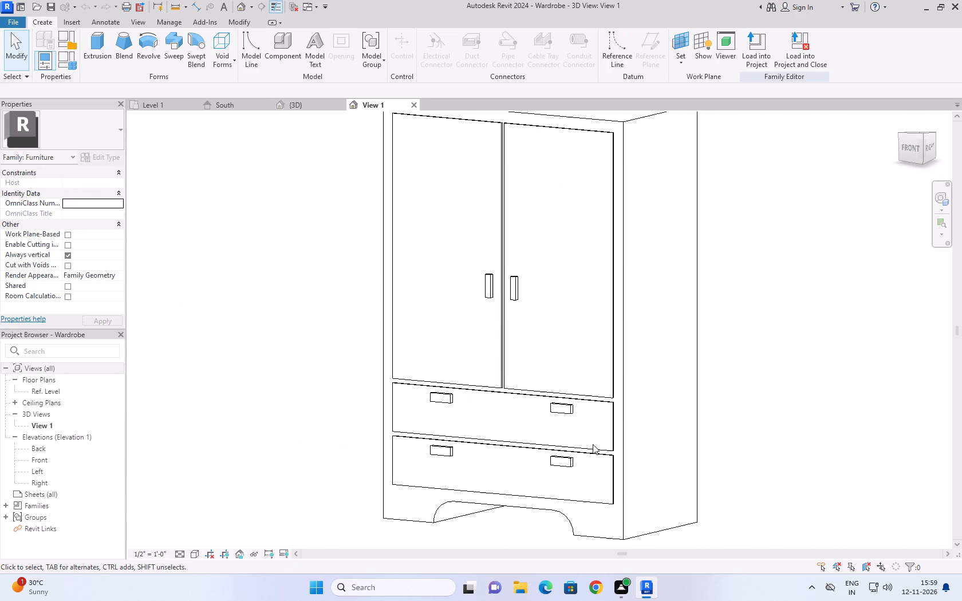
{"action": "scroll", "coordinate": [593, 444], "scroll_direction": "down", "scroll_amount": 5}
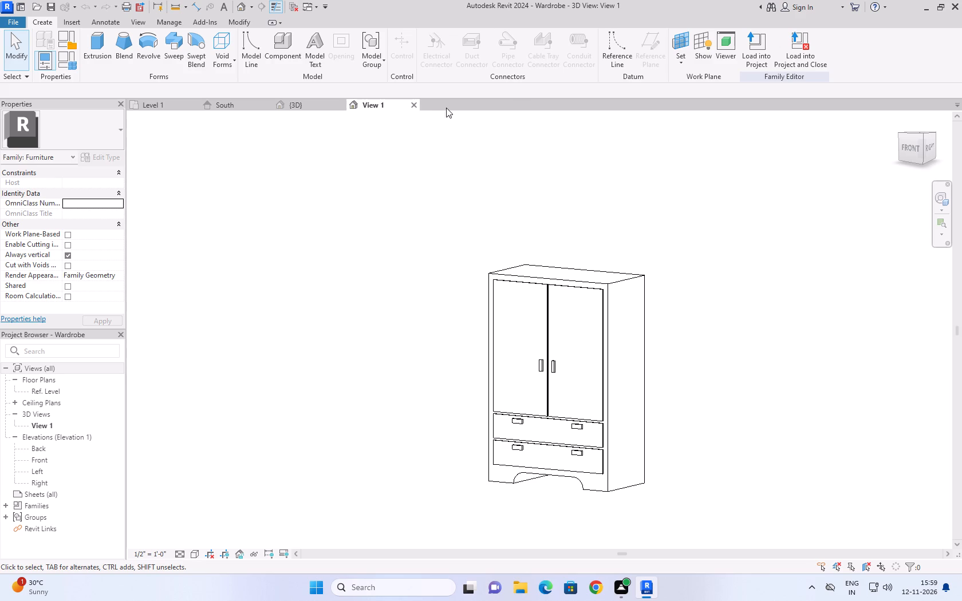
{"action": "left_click", "coordinate": [418, 109]}
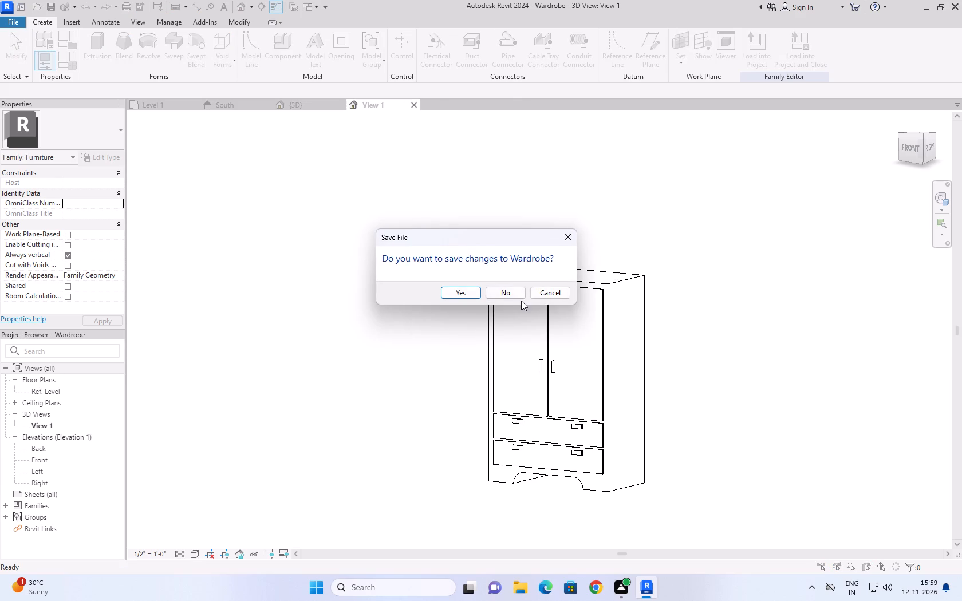
{"action": "left_click", "coordinate": [518, 295]}
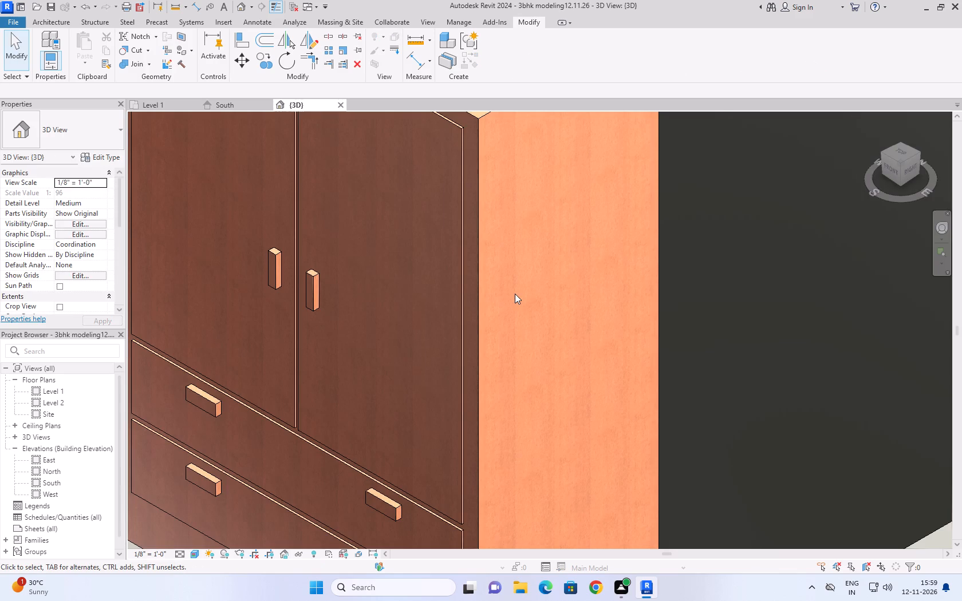
Close the project's 3D view to return to the Level 1 floor plan and save the project.
{"action": "scroll", "coordinate": [460, 279], "scroll_direction": "down", "scroll_amount": 3}
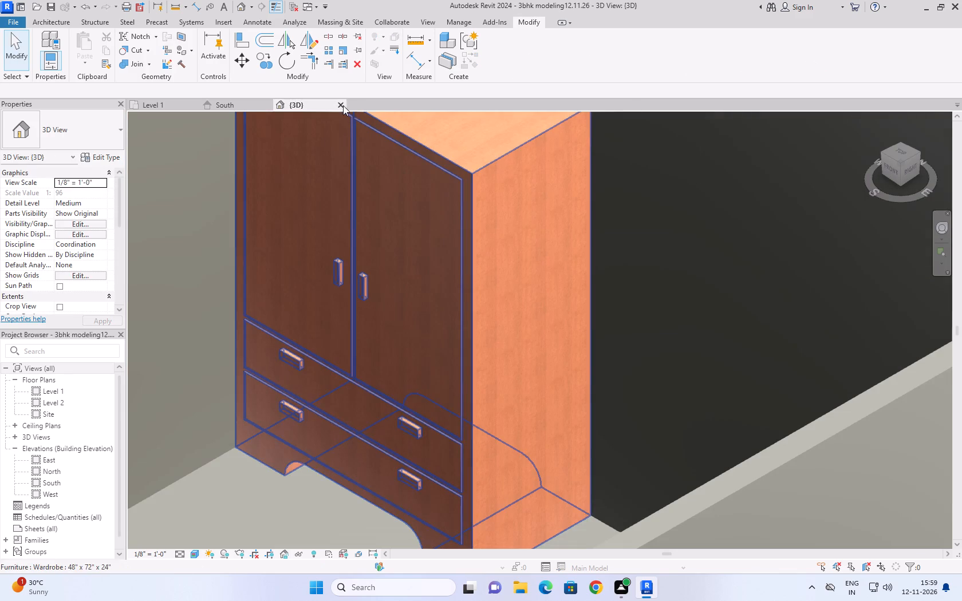
{"action": "left_click", "coordinate": [343, 105]}
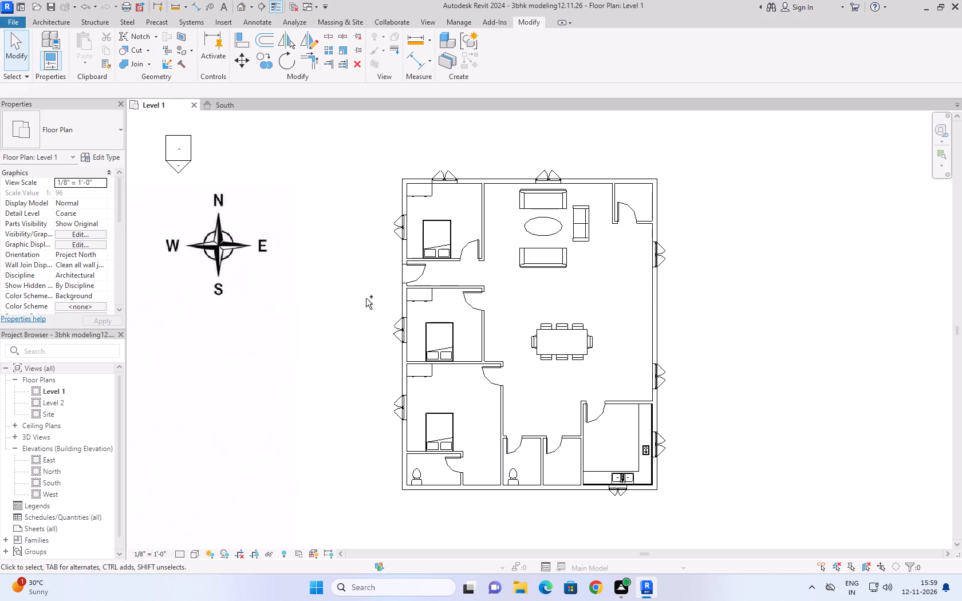
{"action": "key", "text": "ctrl+s"}
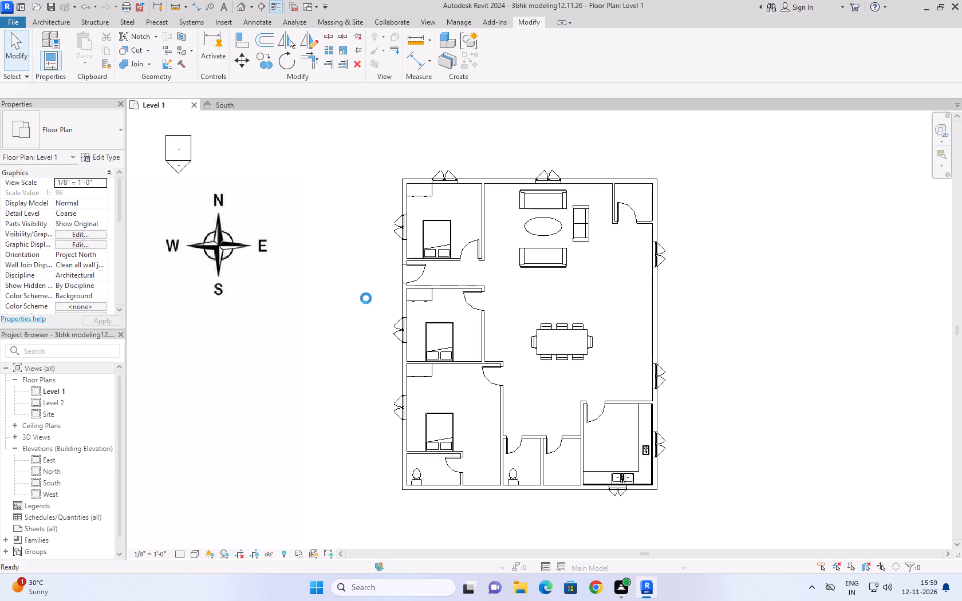
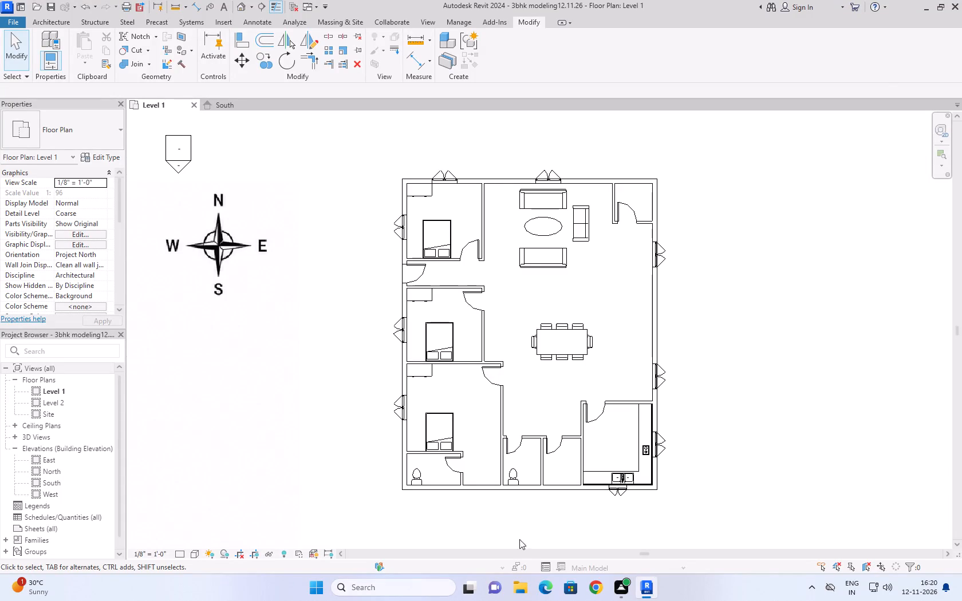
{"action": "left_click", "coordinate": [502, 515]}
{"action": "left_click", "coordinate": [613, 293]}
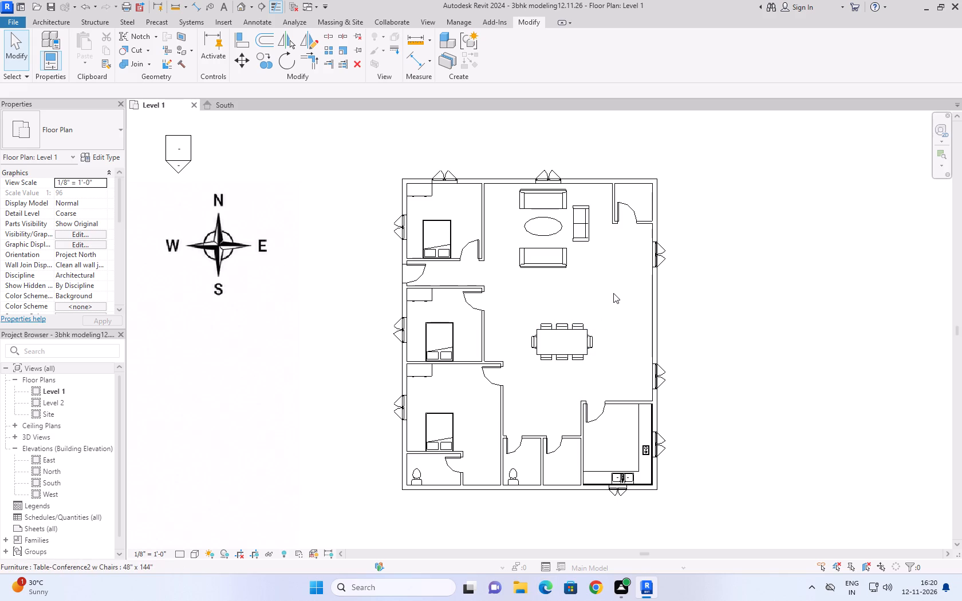
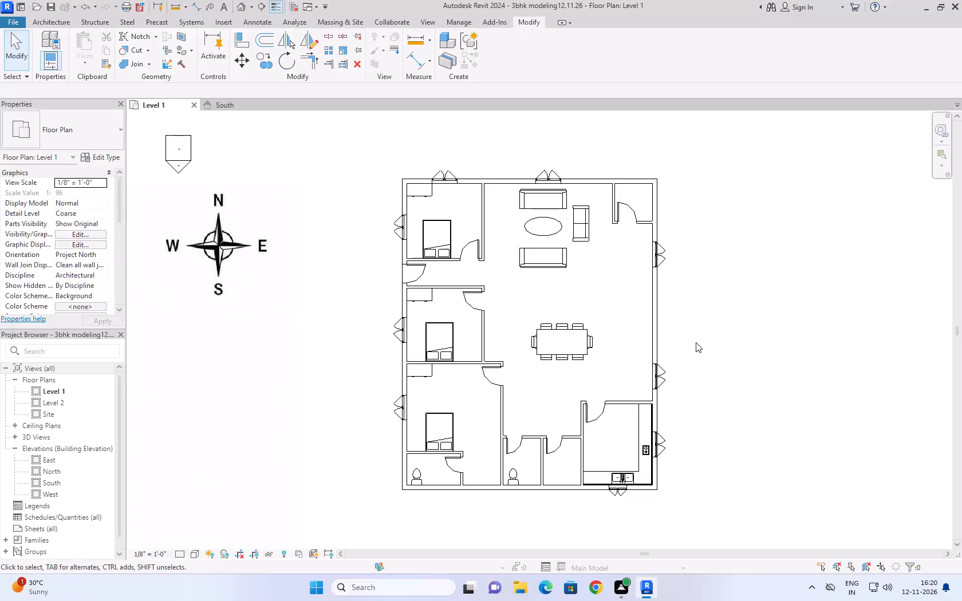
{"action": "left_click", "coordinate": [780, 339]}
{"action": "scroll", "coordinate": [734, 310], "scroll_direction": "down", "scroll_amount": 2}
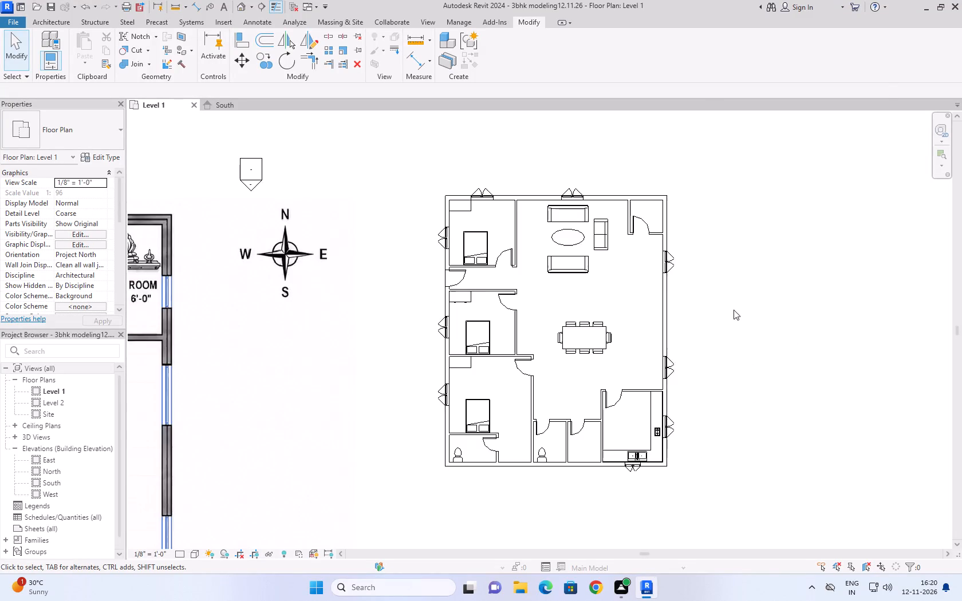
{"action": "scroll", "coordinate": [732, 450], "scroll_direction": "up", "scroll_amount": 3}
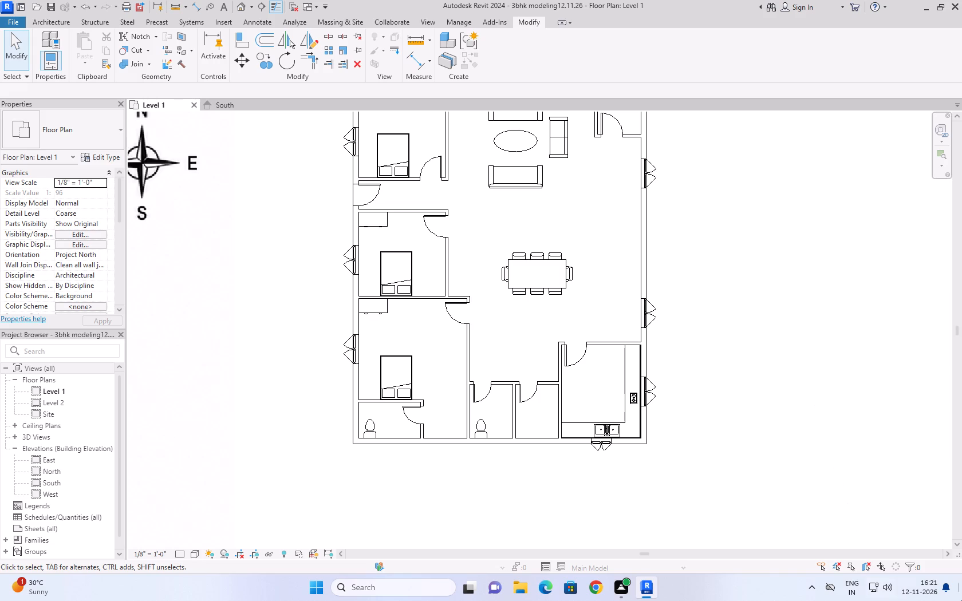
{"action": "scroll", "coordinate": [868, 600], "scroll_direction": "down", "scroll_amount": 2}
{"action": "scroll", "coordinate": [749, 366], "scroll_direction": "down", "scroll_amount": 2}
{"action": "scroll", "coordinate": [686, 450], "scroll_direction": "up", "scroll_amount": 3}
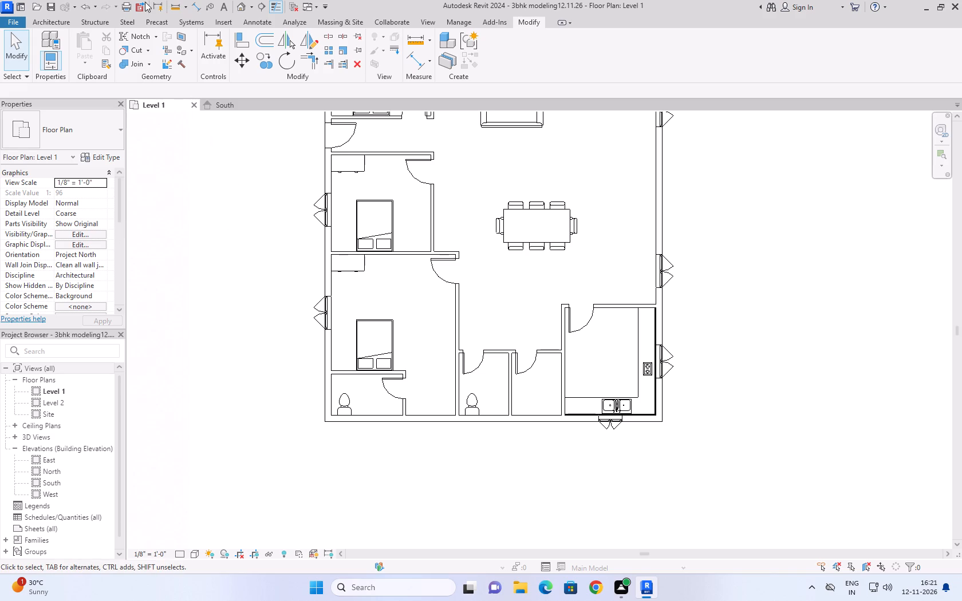
Start placing a component and open the US family library folder on the Desktop for loading a family.
{"action": "left_click", "coordinate": [58, 21]}
{"action": "left_click", "coordinate": [144, 62]}
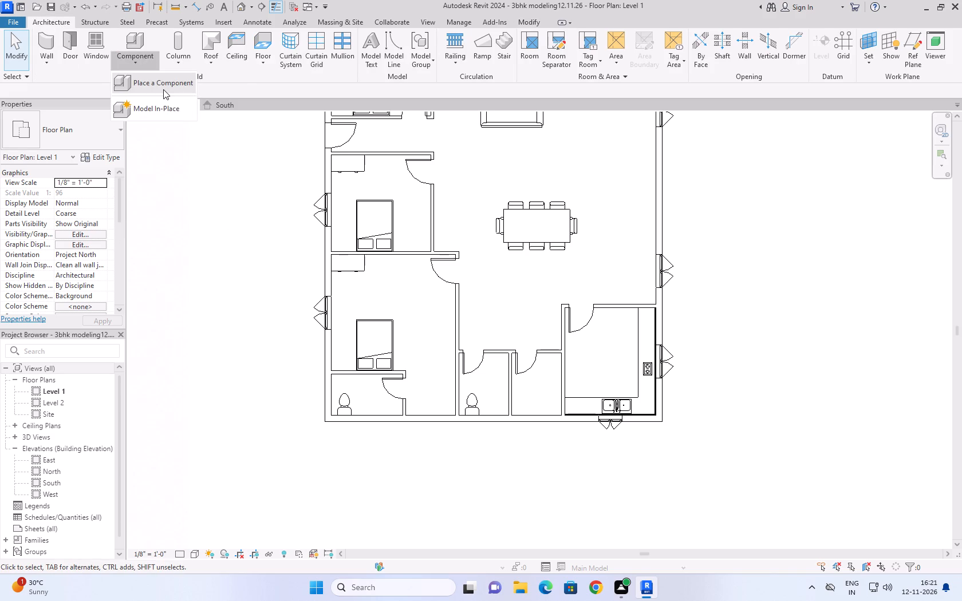
{"action": "left_click", "coordinate": [163, 89]}
{"action": "left_click", "coordinate": [499, 39]}
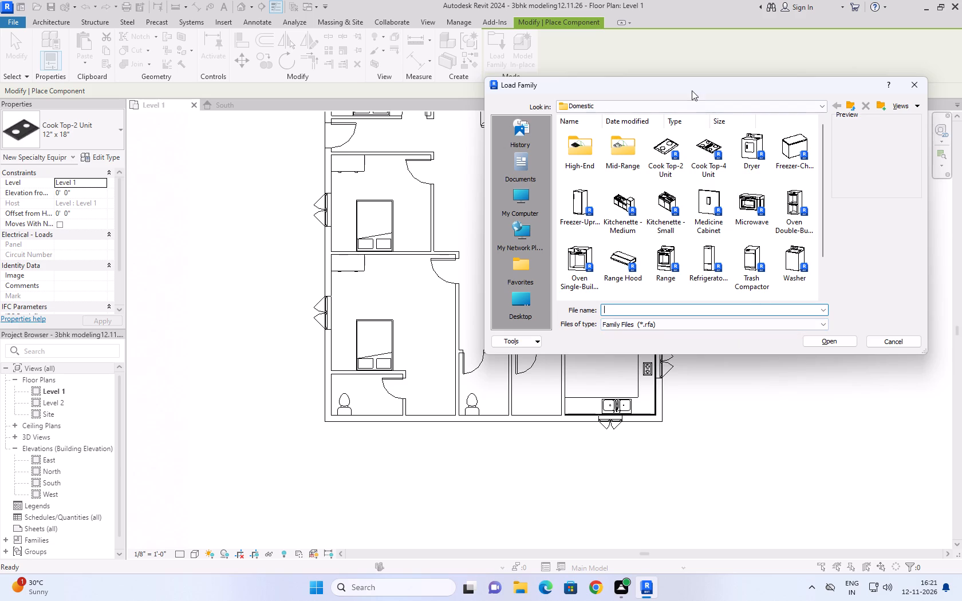
{"action": "left_click_drag", "start_coordinate": [691, 85], "coordinate": [387, 167]}
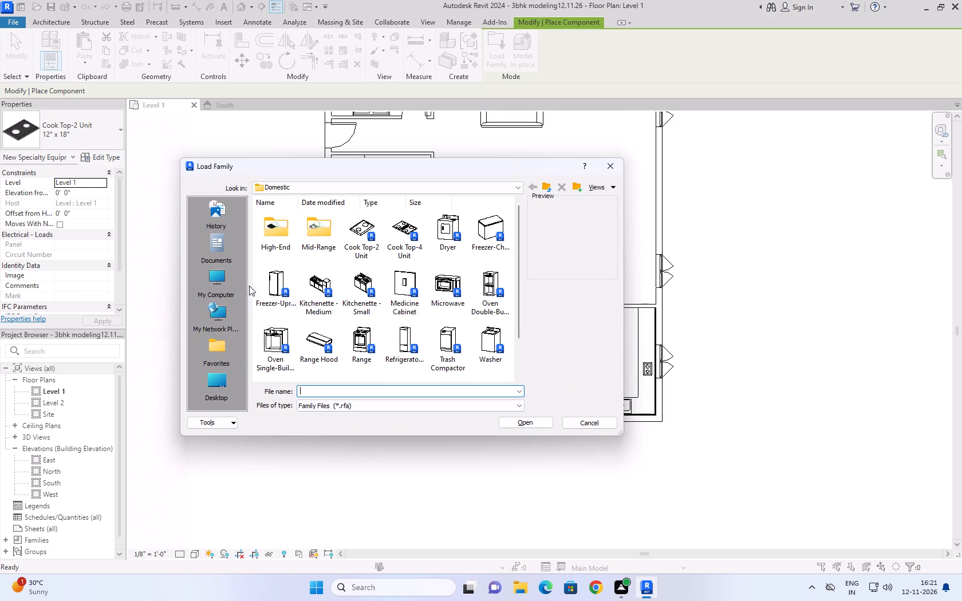
{"action": "scroll", "coordinate": [286, 342], "scroll_direction": "up", "scroll_amount": 2}
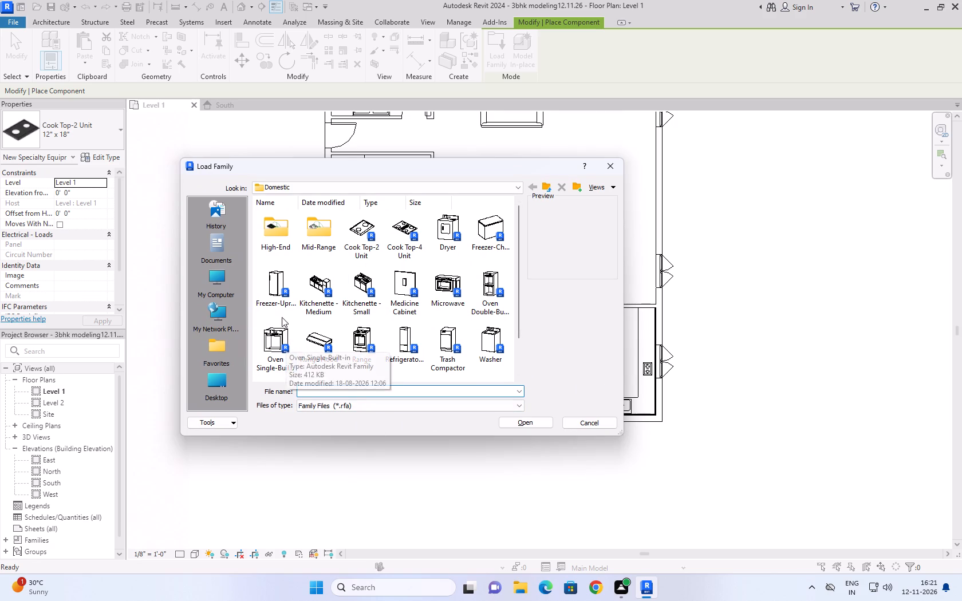
{"action": "left_click", "coordinate": [279, 345]}
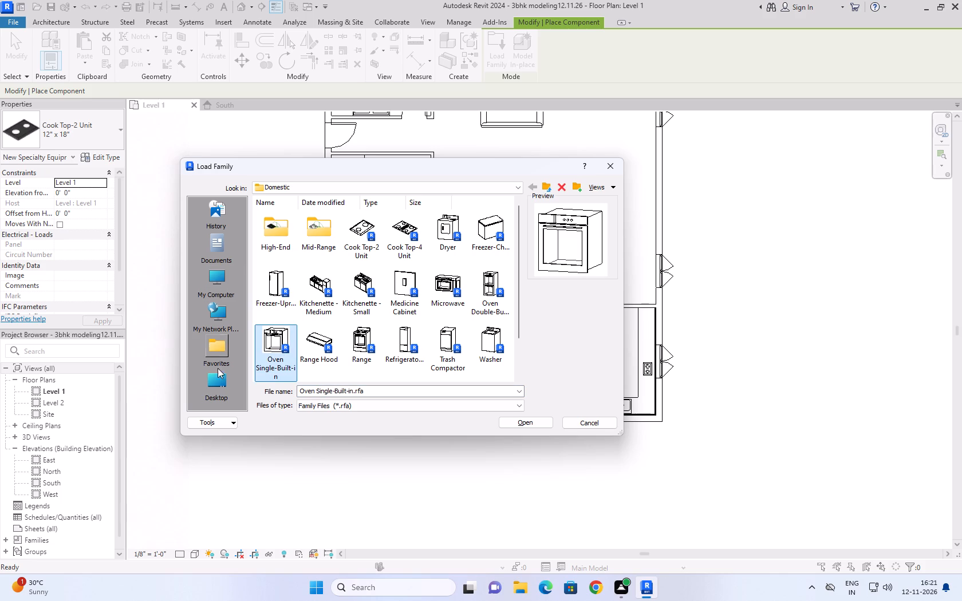
{"action": "double_click", "coordinate": [218, 377]}
{"action": "left_click", "coordinate": [352, 334]}
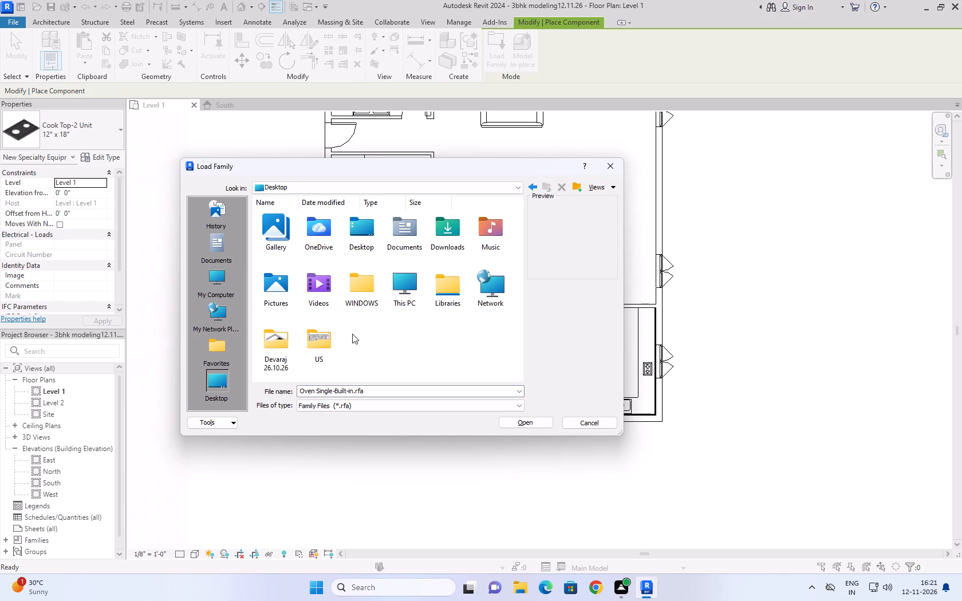
{"action": "double_click", "coordinate": [316, 346]}
Look through the category folders of the US library for one holding kitchen equipment.
{"action": "scroll", "coordinate": [423, 302], "scroll_direction": "down", "scroll_amount": 4}
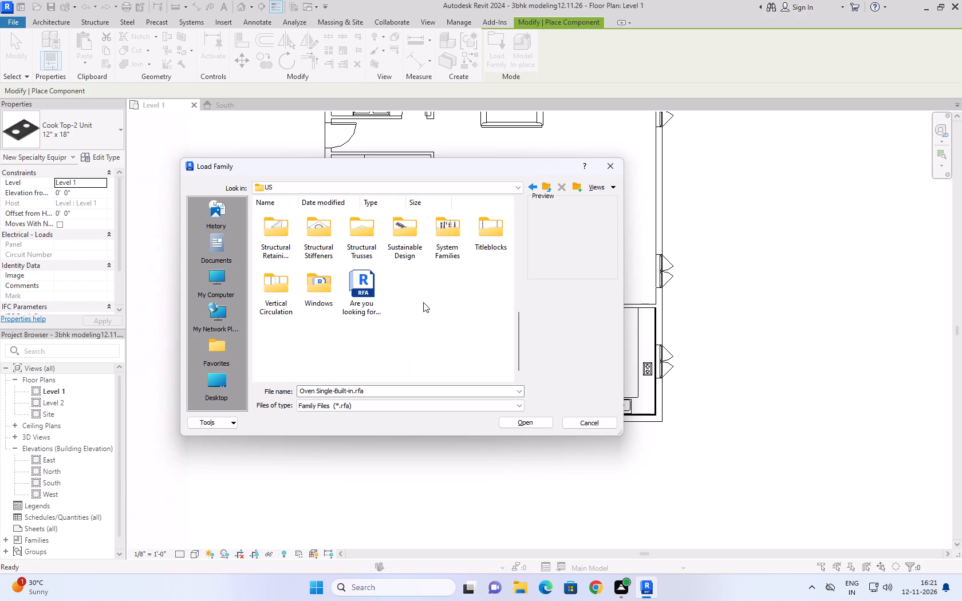
{"action": "scroll", "coordinate": [423, 302], "scroll_direction": "up", "scroll_amount": 5}
{"action": "scroll", "coordinate": [423, 302], "scroll_direction": "down", "scroll_amount": 6}
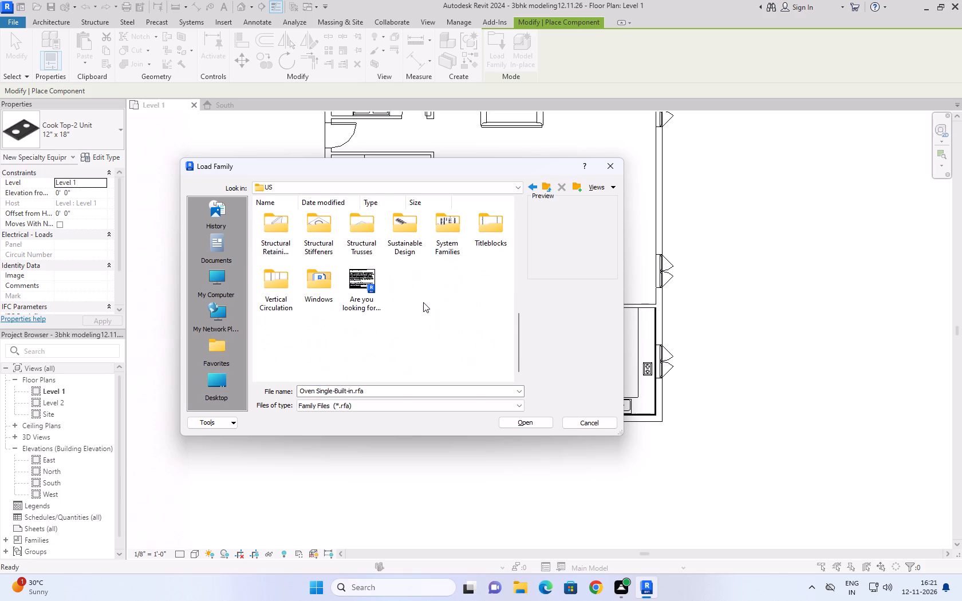
{"action": "middle_click", "coordinate": [423, 302]}
{"action": "scroll", "coordinate": [423, 302], "scroll_direction": "up", "scroll_amount": 3}
{"action": "scroll", "coordinate": [447, 294], "scroll_direction": "down", "scroll_amount": 3}
{"action": "scroll", "coordinate": [443, 296], "scroll_direction": "up", "scroll_amount": 5}
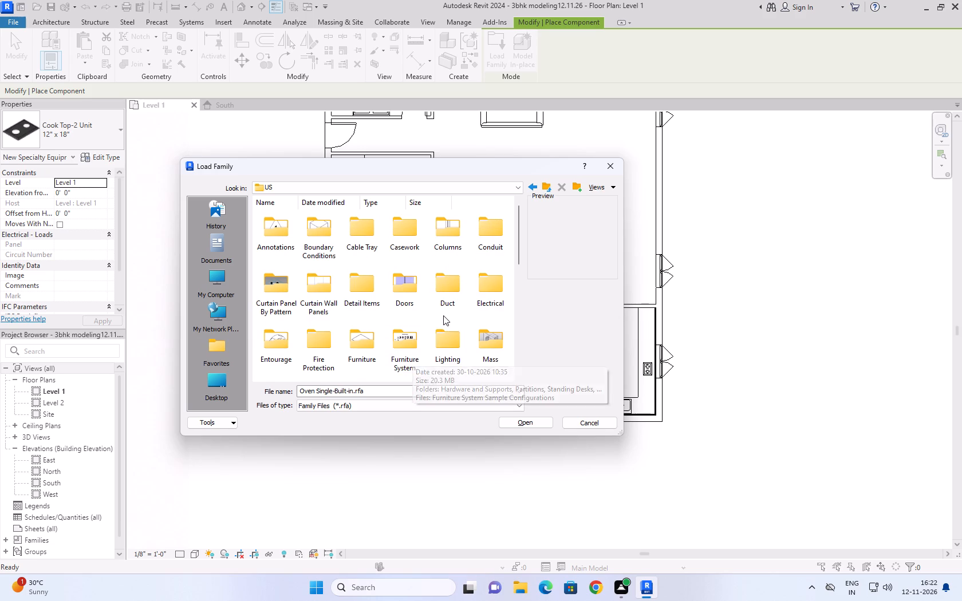
{"action": "scroll", "coordinate": [443, 315], "scroll_direction": "down", "scroll_amount": 3}
{"action": "scroll", "coordinate": [456, 337], "scroll_direction": "up", "scroll_amount": 3}
{"action": "scroll", "coordinate": [462, 331], "scroll_direction": "down", "scroll_amount": 4}
{"action": "scroll", "coordinate": [460, 338], "scroll_direction": "up", "scroll_amount": 3}
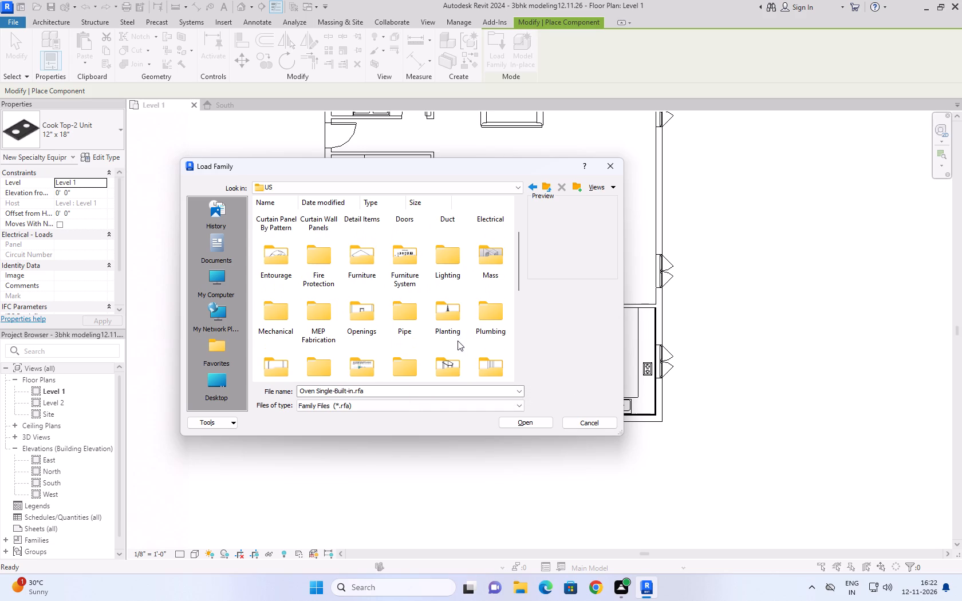
{"action": "left_click", "coordinate": [484, 314]}
{"action": "scroll", "coordinate": [480, 334], "scroll_direction": "down", "scroll_amount": 2}
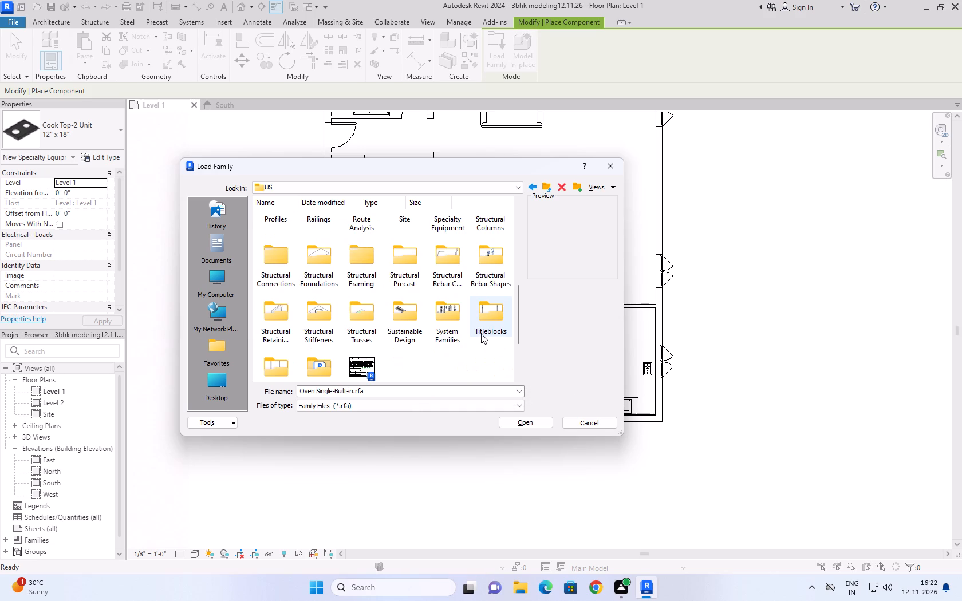
{"action": "scroll", "coordinate": [495, 267], "scroll_direction": "up", "scroll_amount": 2}
{"action": "scroll", "coordinate": [494, 305], "scroll_direction": "down", "scroll_amount": 1}
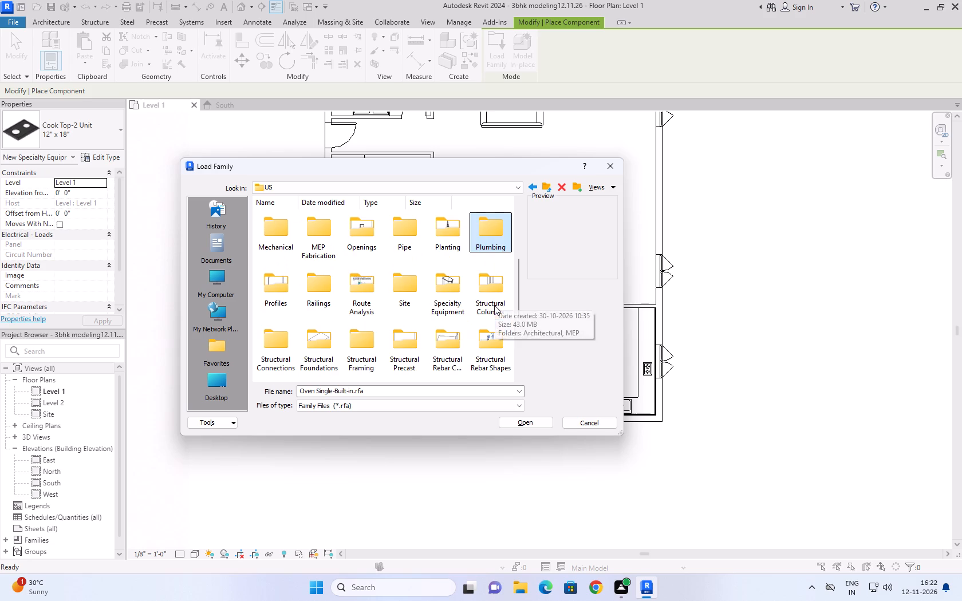
Load the Kitchenette - Medium family from the Domestic folder of Specialty Equipment.
{"action": "left_click", "coordinate": [443, 291]}
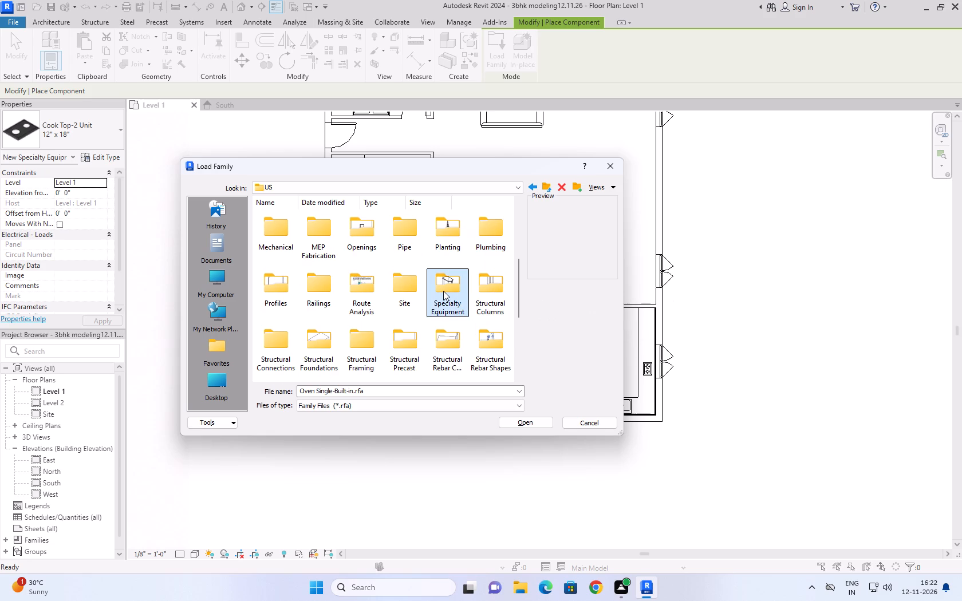
{"action": "double_click", "coordinate": [443, 291]}
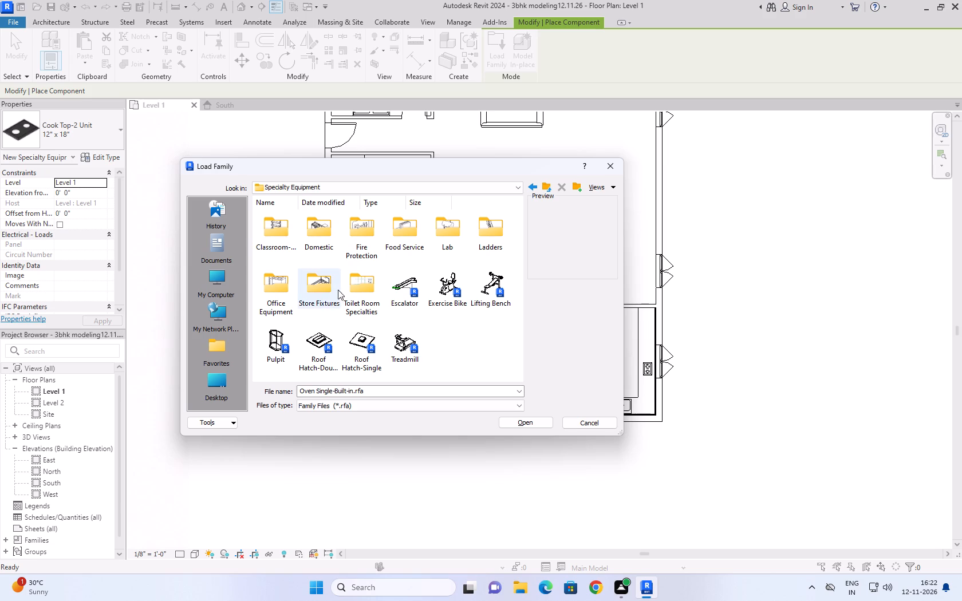
{"action": "left_click", "coordinate": [318, 229]}
{"action": "left_click", "coordinate": [318, 229]}
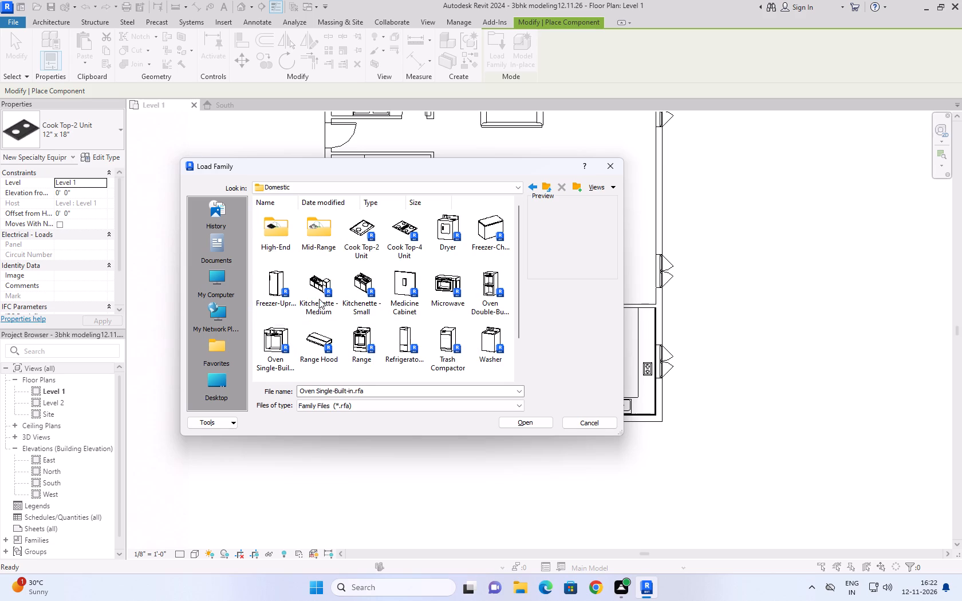
{"action": "scroll", "coordinate": [325, 290], "scroll_direction": "up", "scroll_amount": 3}
{"action": "left_click", "coordinate": [309, 282]}
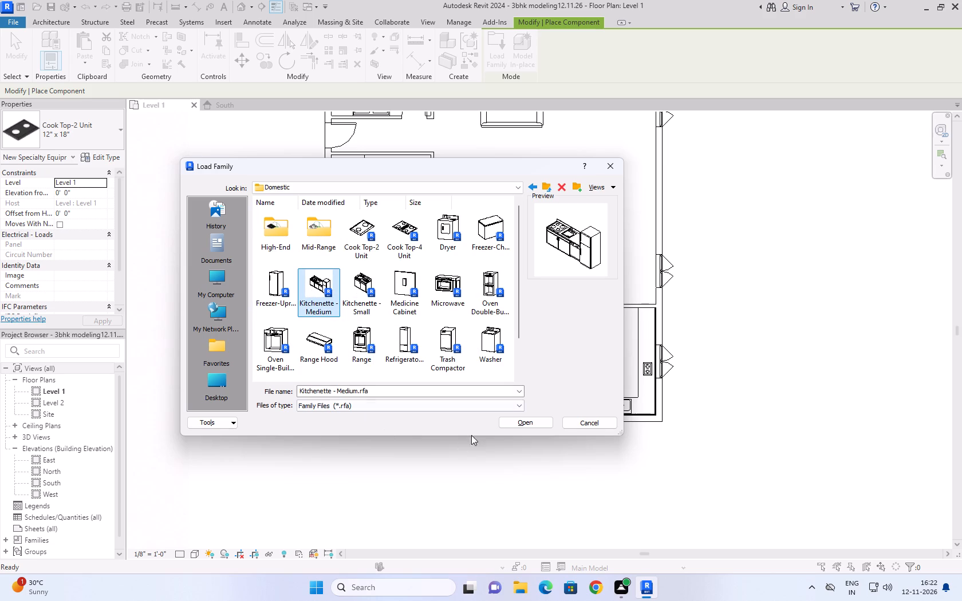
{"action": "left_click", "coordinate": [519, 425]}
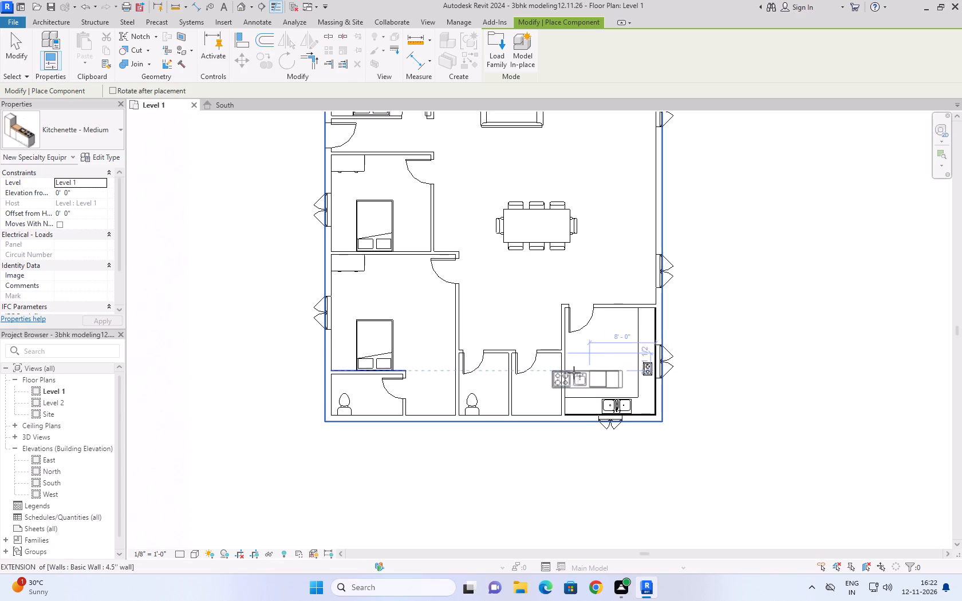
Rotate the kitchenette to run north–south and place it in the kitchen, about 5'-10 1/2" from the west wall.
{"action": "key", "text": "space"}
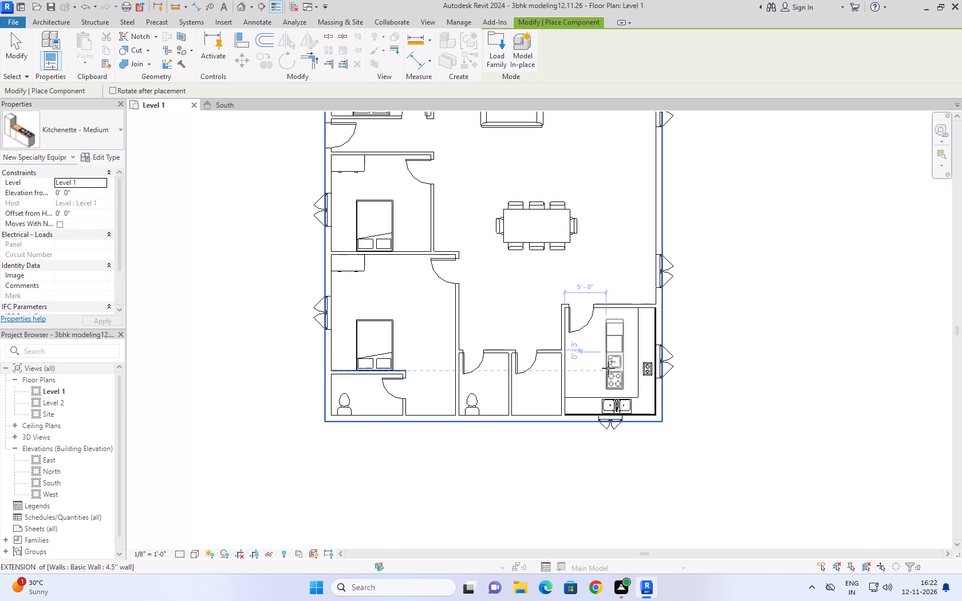
{"action": "key", "text": "space"}
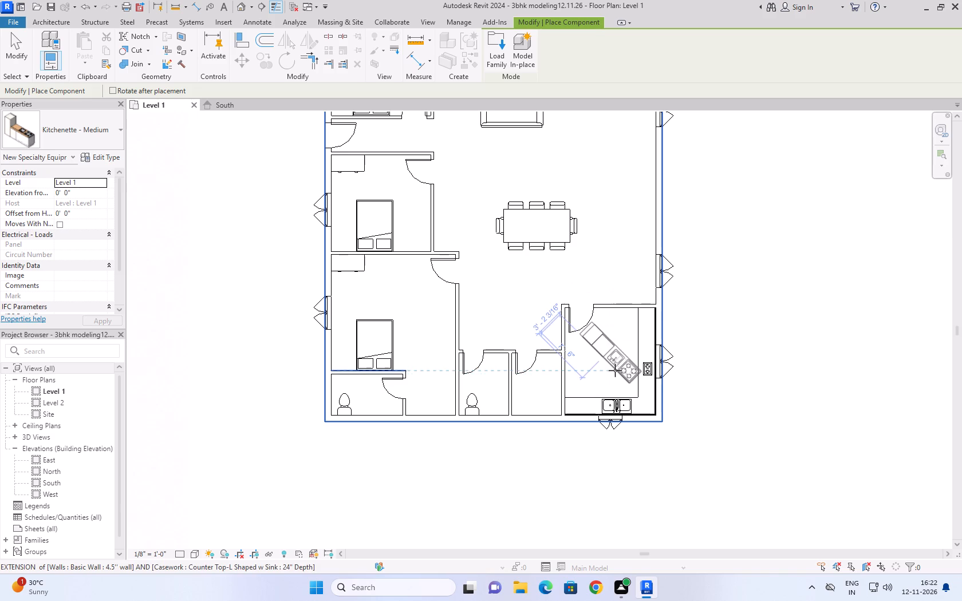
{"action": "key", "text": "space"}
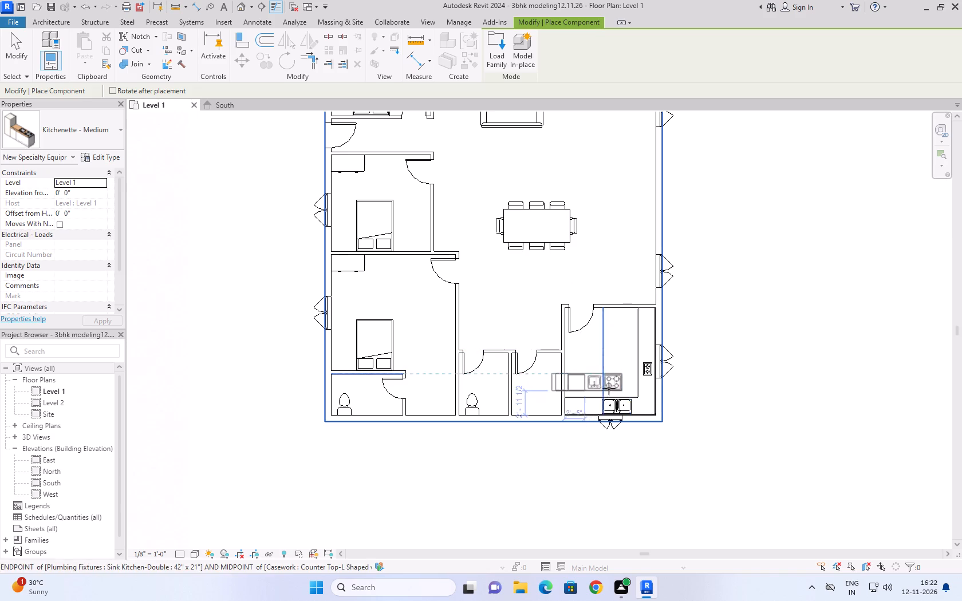
{"action": "key", "text": "space"}
{"action": "key", "text": "space"}
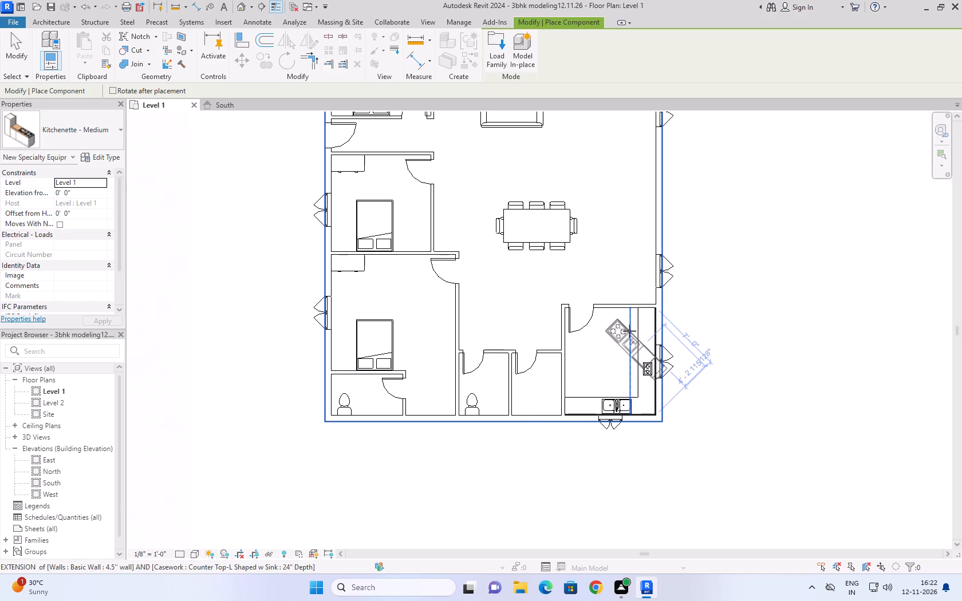
{"action": "key", "text": "space"}
{"action": "key", "text": "space"}
{"action": "key", "text": "space"}
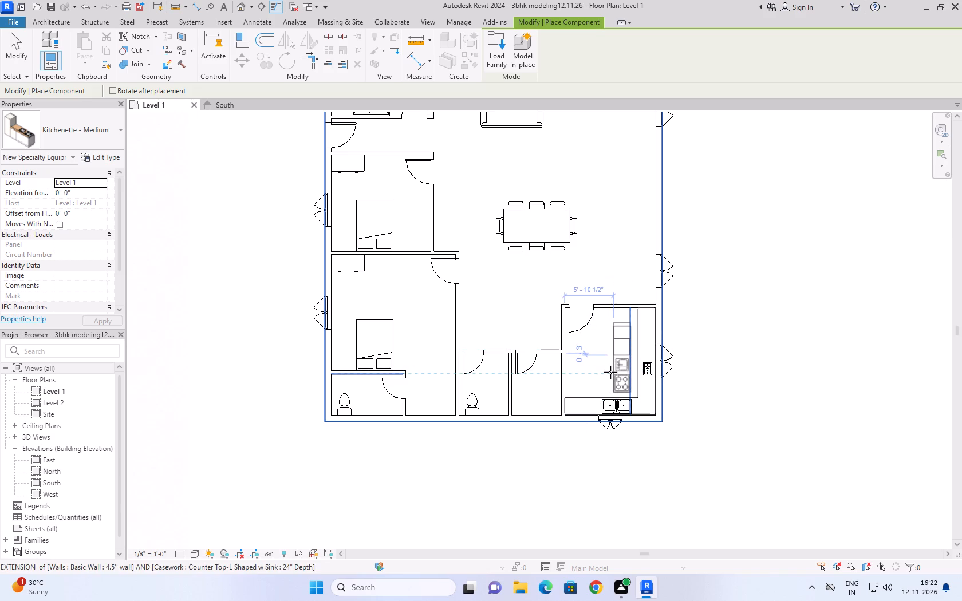
{"action": "left_click", "coordinate": [610, 372]}
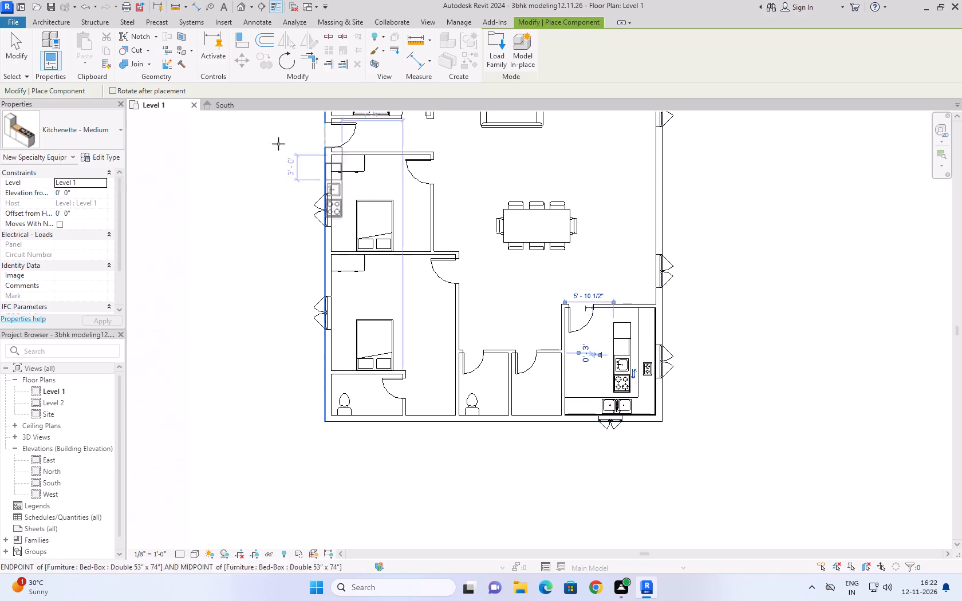
Switch to the project's default 3D view and end the kitchenette component placement.
{"action": "left_click", "coordinate": [247, 102]}
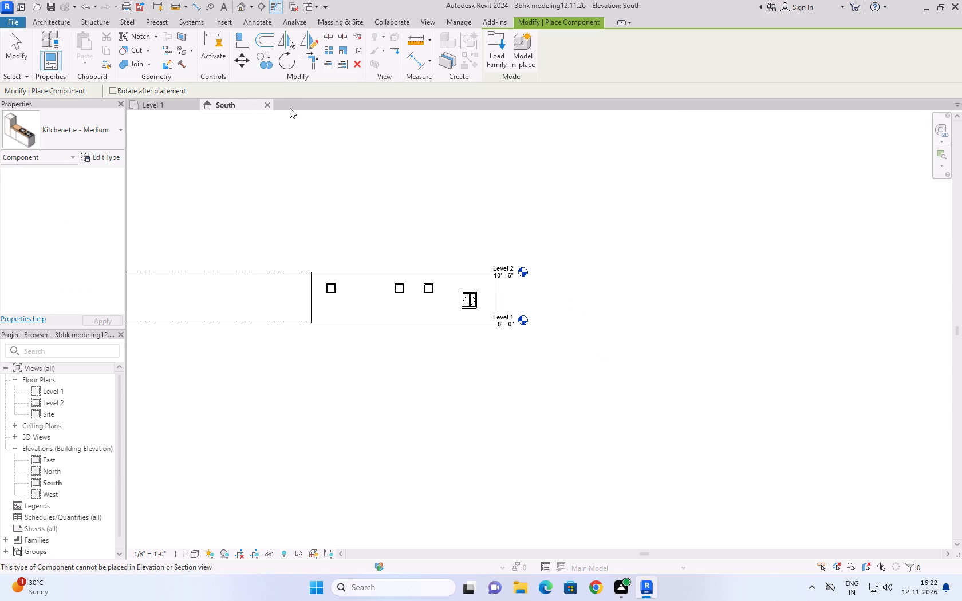
{"action": "left_click", "coordinate": [290, 108]}
{"action": "left_click", "coordinate": [420, 21]}
{"action": "left_click", "coordinate": [357, 35]}
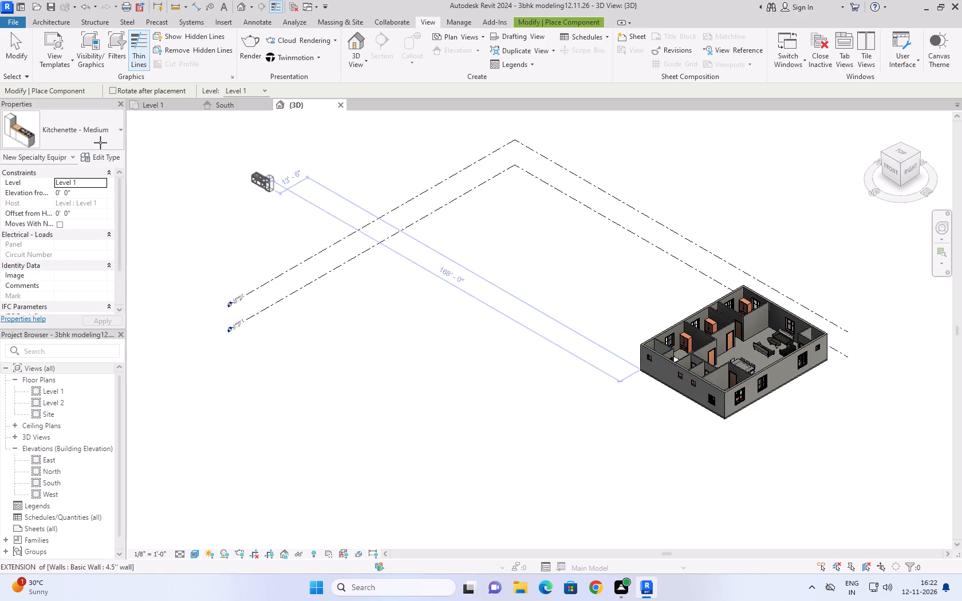
{"action": "left_click", "coordinate": [11, 41]}
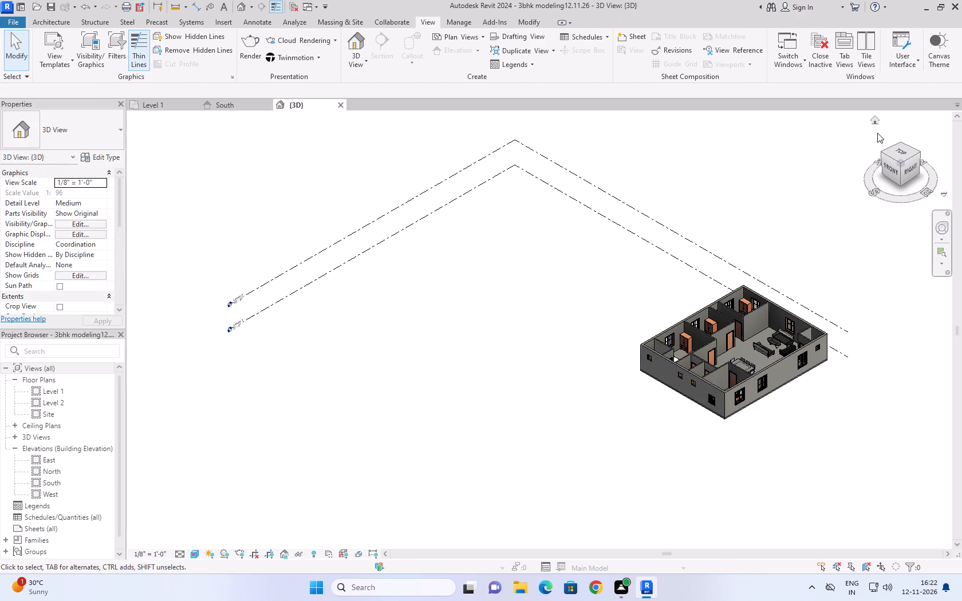
Show the house from the home orientation and examine the furnished Level 1 rooms around to the kitchen.
{"action": "left_click", "coordinate": [876, 120]}
{"action": "scroll", "coordinate": [714, 414], "scroll_direction": "up", "scroll_amount": 7}
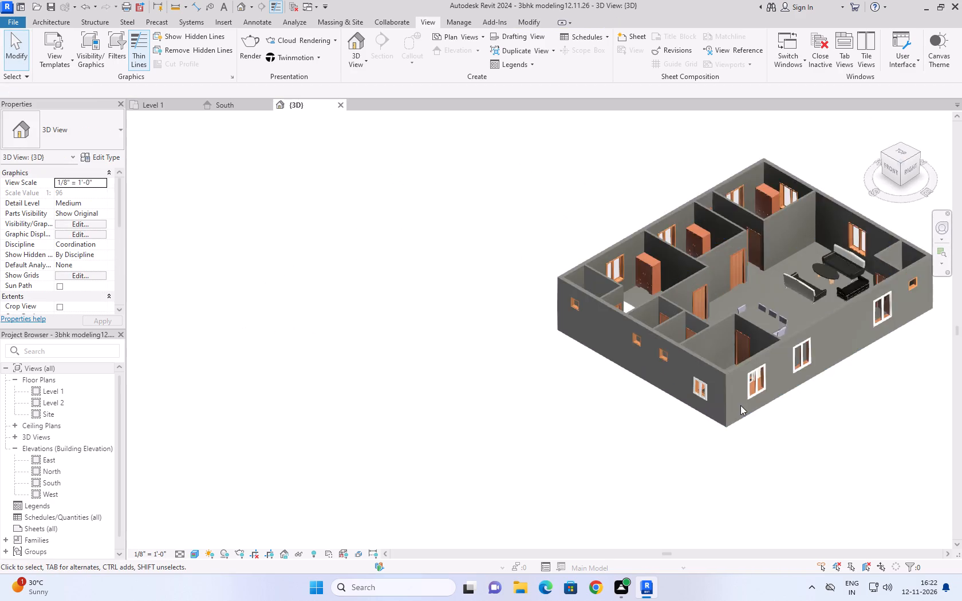
{"action": "scroll", "coordinate": [740, 405], "scroll_direction": "up", "scroll_amount": 2}
{"action": "middle_click_drag", "start_coordinate": [736, 441], "coordinate": [787, 502], "text": "shift"}
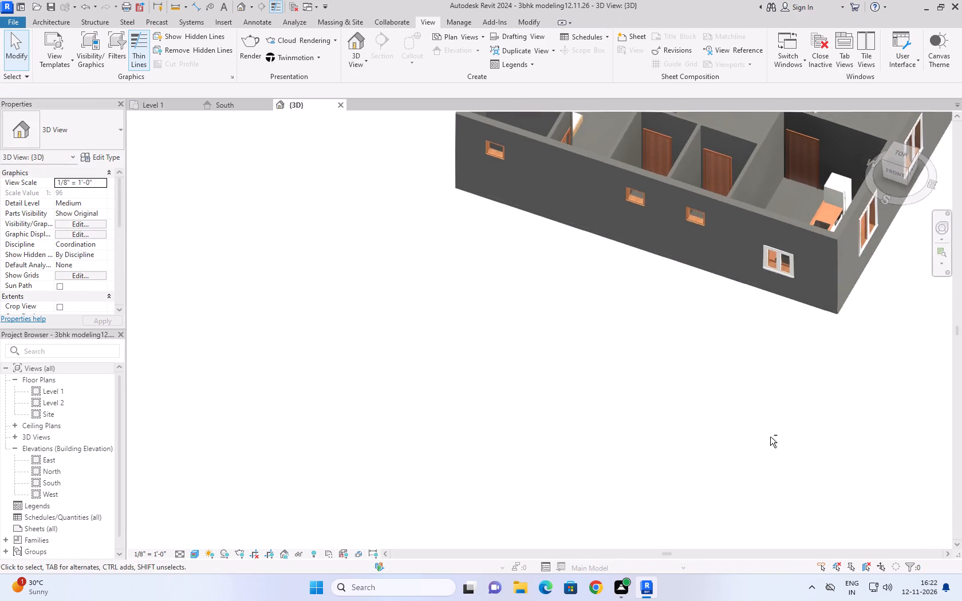
{"action": "middle_click_drag", "start_coordinate": [731, 348], "coordinate": [569, 405]}
{"action": "middle_click_drag", "start_coordinate": [491, 395], "coordinate": [583, 432], "text": "shift"}
{"action": "middle_click_drag", "start_coordinate": [487, 173], "coordinate": [503, 502]}
{"action": "scroll", "coordinate": [487, 200], "scroll_direction": "down", "scroll_amount": 1}
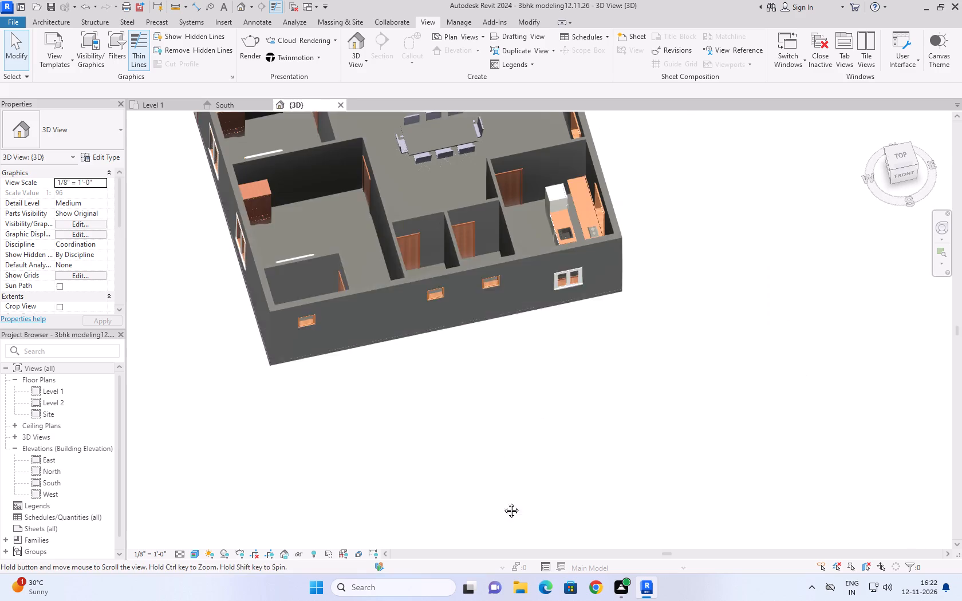
{"action": "middle_click_drag", "start_coordinate": [503, 502], "coordinate": [539, 523]}
{"action": "middle_click_drag", "start_coordinate": [585, 411], "coordinate": [614, 418], "text": "shift"}
{"action": "middle_click_drag", "start_coordinate": [480, 315], "coordinate": [495, 507]}
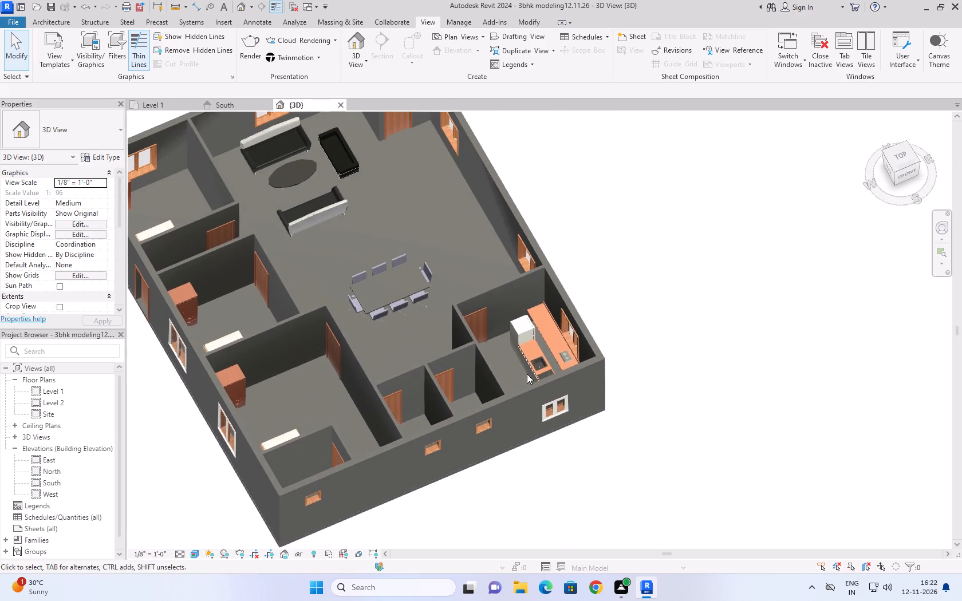
{"action": "middle_click_drag", "start_coordinate": [523, 370], "coordinate": [554, 350], "text": "shift"}
Examine up close how the kitchenette sits between the kitchen door and the existing L-shaped counter.
{"action": "scroll", "coordinate": [397, 306], "scroll_direction": "up", "scroll_amount": 7}
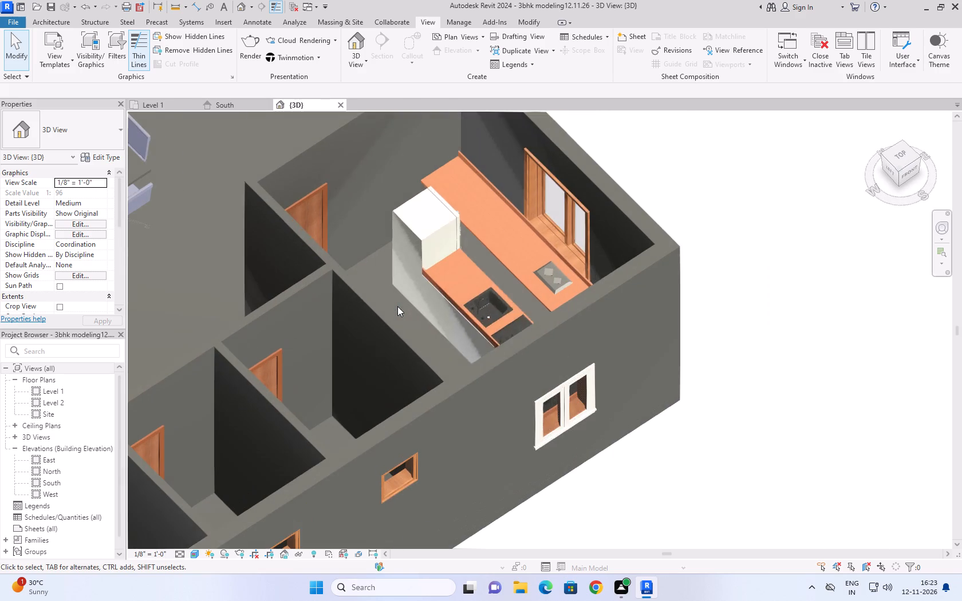
{"action": "scroll", "coordinate": [443, 334], "scroll_direction": "up", "scroll_amount": 1}
{"action": "middle_click_drag", "start_coordinate": [445, 335], "coordinate": [463, 337], "text": "shift"}
{"action": "scroll", "coordinate": [245, 205], "scroll_direction": "up", "scroll_amount": 2}
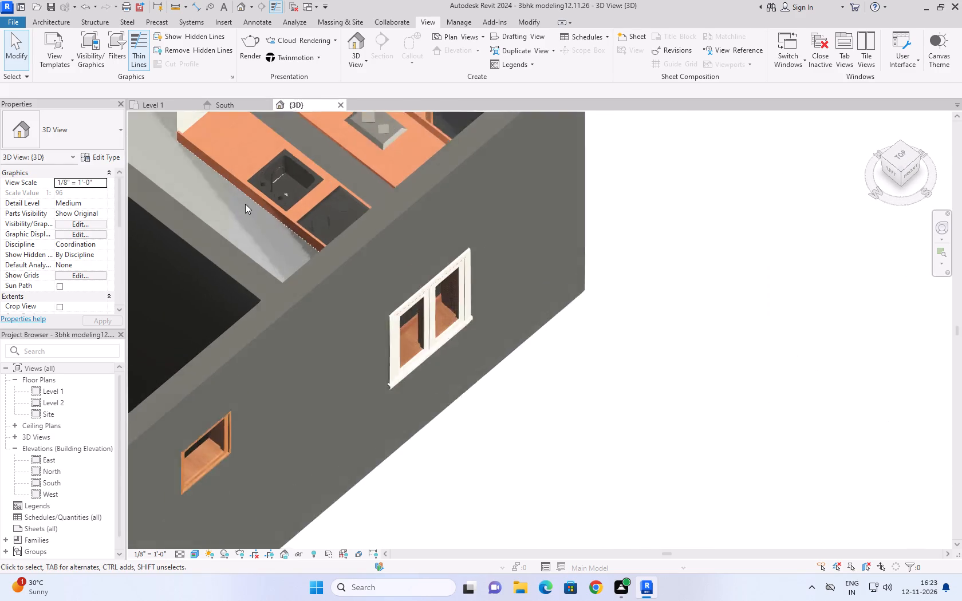
{"action": "scroll", "coordinate": [245, 204], "scroll_direction": "up", "scroll_amount": 2}
{"action": "middle_click_drag", "start_coordinate": [245, 204], "coordinate": [260, 201], "text": "shift"}
{"action": "scroll", "coordinate": [434, 296], "scroll_direction": "down", "scroll_amount": 8}
{"action": "middle_click_drag", "start_coordinate": [474, 348], "coordinate": [478, 349]}
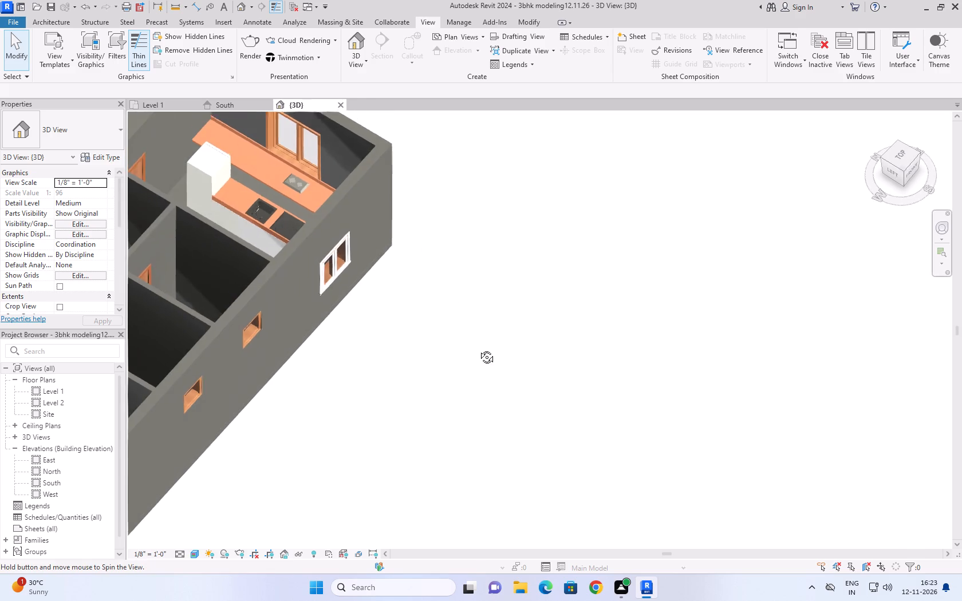
{"action": "middle_click_drag", "start_coordinate": [478, 349], "coordinate": [500, 327]}
{"action": "middle_click_drag", "start_coordinate": [270, 339], "coordinate": [589, 373]}
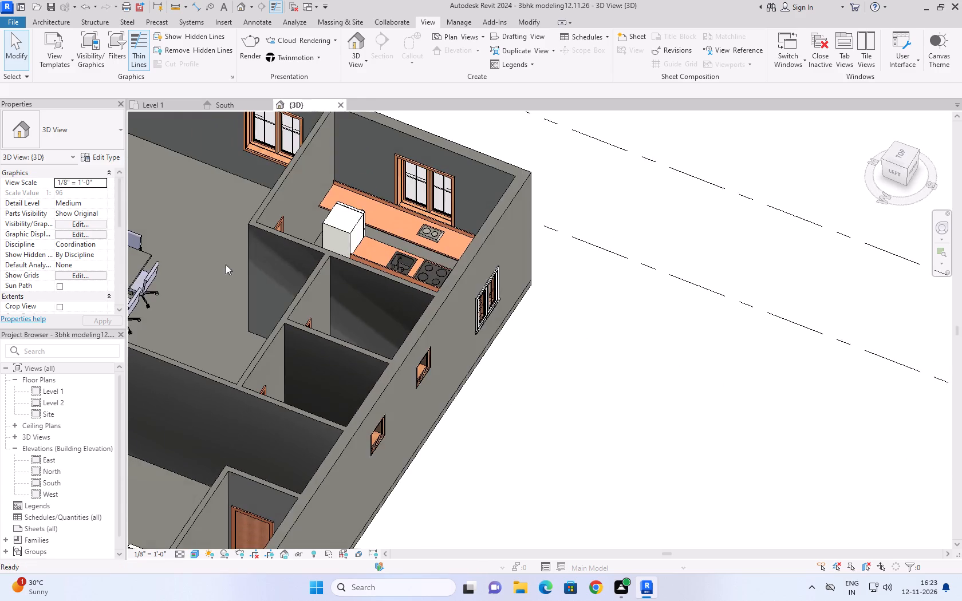
{"action": "scroll", "coordinate": [214, 199], "scroll_direction": "up", "scroll_amount": 1}
{"action": "middle_click_drag", "start_coordinate": [214, 199], "coordinate": [226, 240], "text": "shift"}
{"action": "middle_click_drag", "start_coordinate": [192, 205], "coordinate": [299, 371]}
{"action": "middle_click_drag", "start_coordinate": [221, 217], "coordinate": [243, 255], "text": "shift"}
{"action": "middle_click_drag", "start_coordinate": [366, 305], "coordinate": [492, 327]}
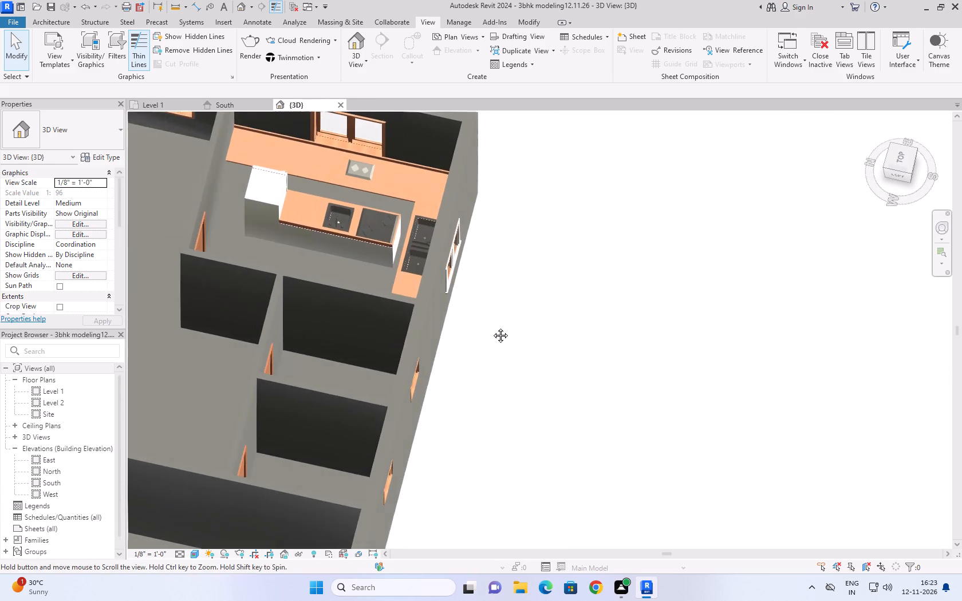
{"action": "middle_click_drag", "start_coordinate": [492, 327], "coordinate": [511, 318]}
{"action": "middle_click_drag", "start_coordinate": [175, 343], "coordinate": [223, 358], "text": "shift"}
{"action": "scroll", "coordinate": [206, 354], "scroll_direction": "up", "scroll_amount": 1, "text": "shift"}
Compare the kitchenette's sink and cooktop from above with those already on the L-shaped kitchen counter.
{"action": "scroll", "coordinate": [261, 339], "scroll_direction": "down", "scroll_amount": 2}
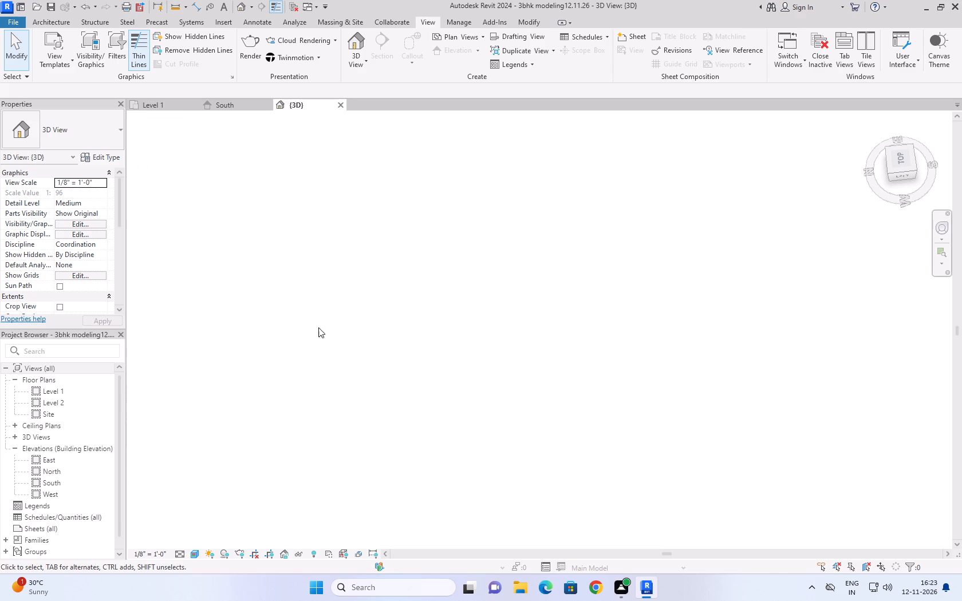
{"action": "scroll", "coordinate": [318, 327], "scroll_direction": "down", "scroll_amount": 5}
{"action": "scroll", "coordinate": [124, 287], "scroll_direction": "up", "scroll_amount": 4}
{"action": "scroll", "coordinate": [242, 296], "scroll_direction": "up", "scroll_amount": 3}
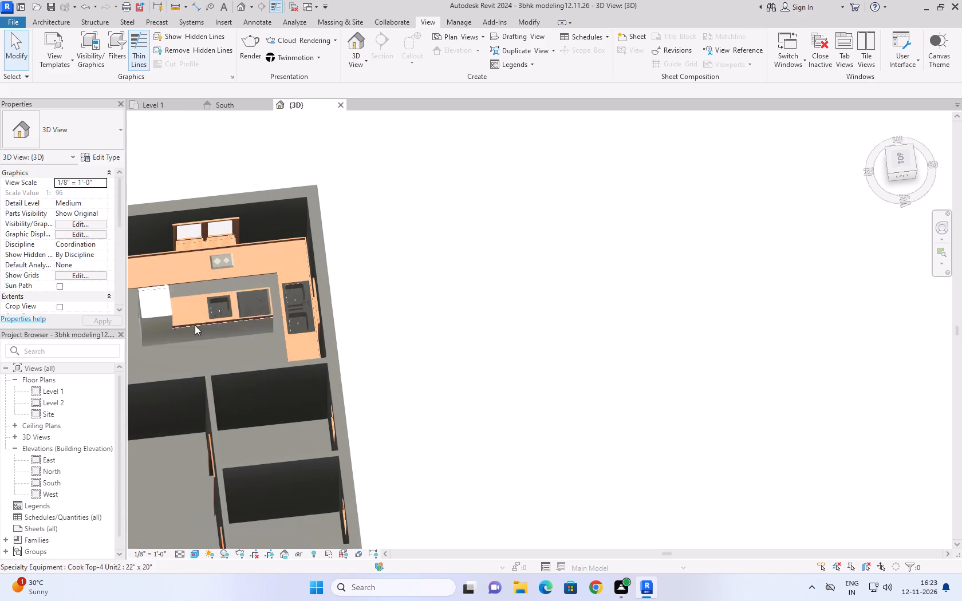
{"action": "middle_click_drag", "start_coordinate": [169, 341], "coordinate": [239, 346]}
{"action": "scroll", "coordinate": [222, 345], "scroll_direction": "up", "scroll_amount": 1}
{"action": "middle_click", "coordinate": [232, 354]}
{"action": "scroll", "coordinate": [232, 354], "scroll_direction": "up", "scroll_amount": 3}
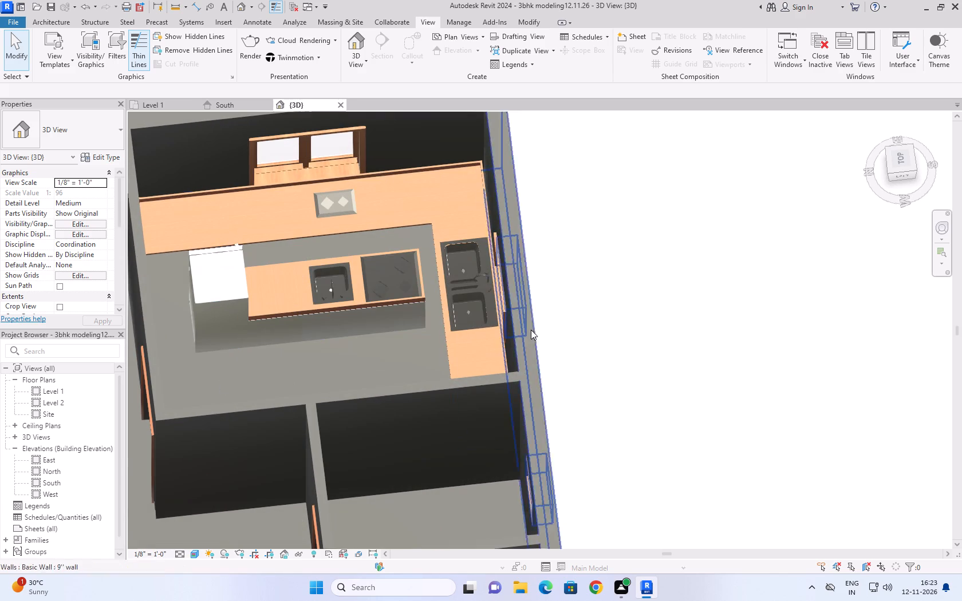
{"action": "left_click", "coordinate": [598, 324]}
{"action": "scroll", "coordinate": [368, 326], "scroll_direction": "up", "scroll_amount": 4}
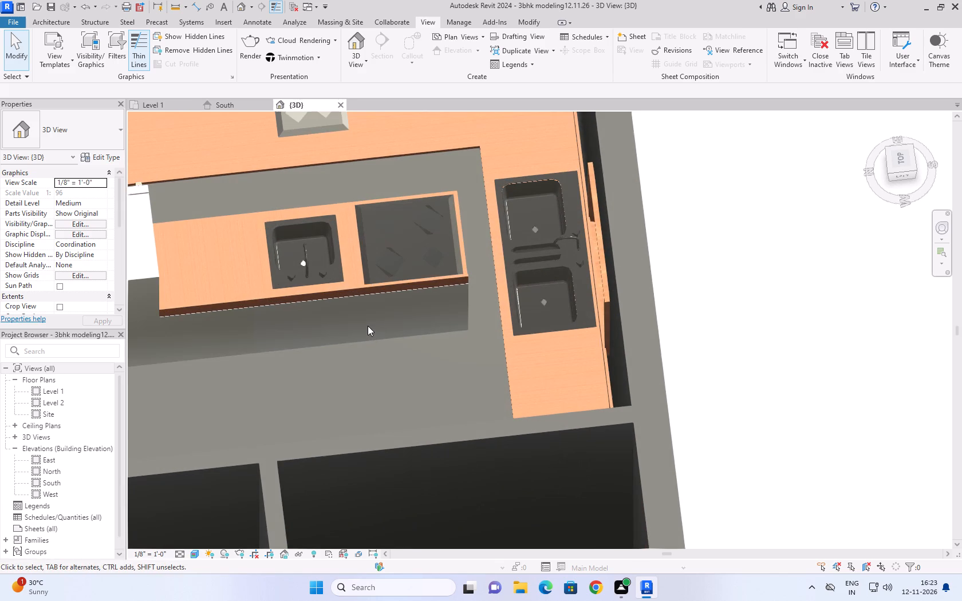
{"action": "scroll", "coordinate": [365, 338], "scroll_direction": "down", "scroll_amount": 5}
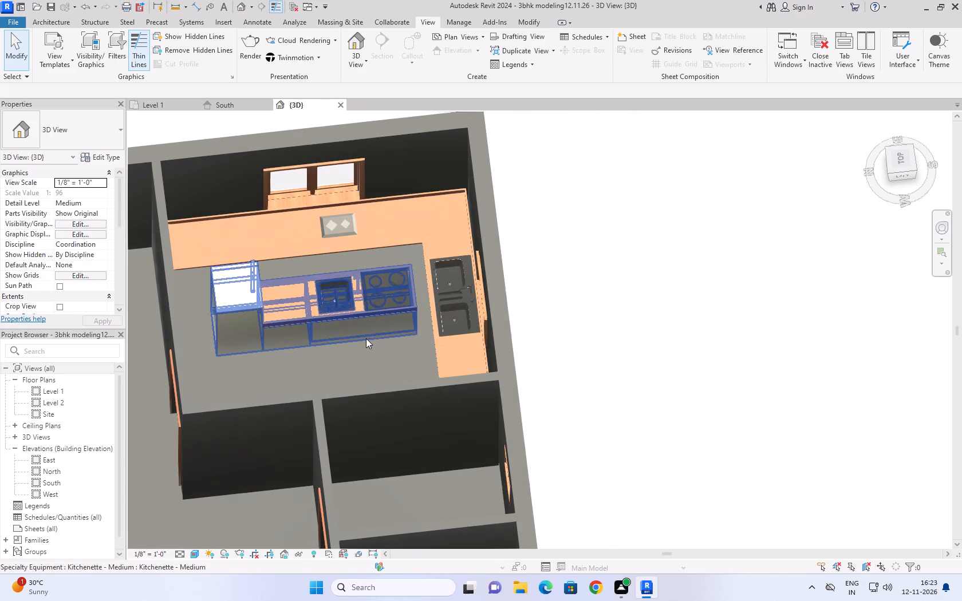
{"action": "scroll", "coordinate": [234, 324], "scroll_direction": "up", "scroll_amount": 4}
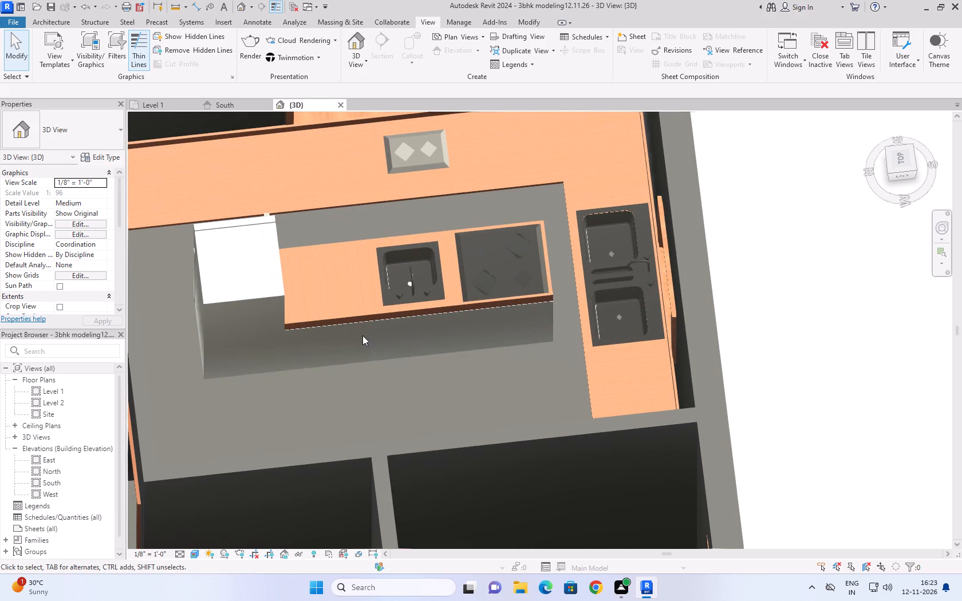
Open the Kitchenette - Medium family to inspect its dishwasher, cabinet fronts, refrigerator, cooktop and countertop, and return to the project's 3D view.
{"action": "double_click", "coordinate": [349, 321]}
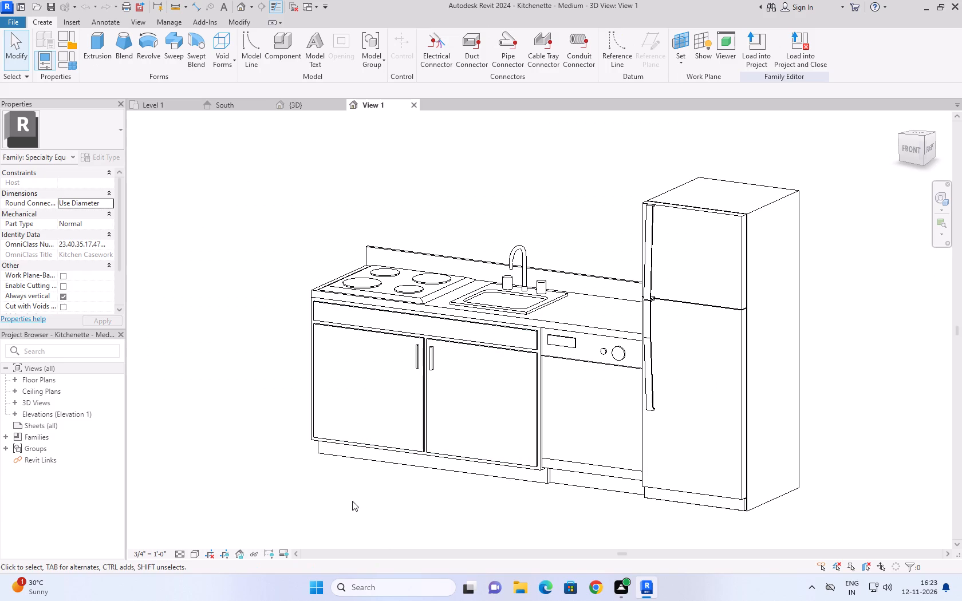
{"action": "left_click", "coordinate": [463, 459]}
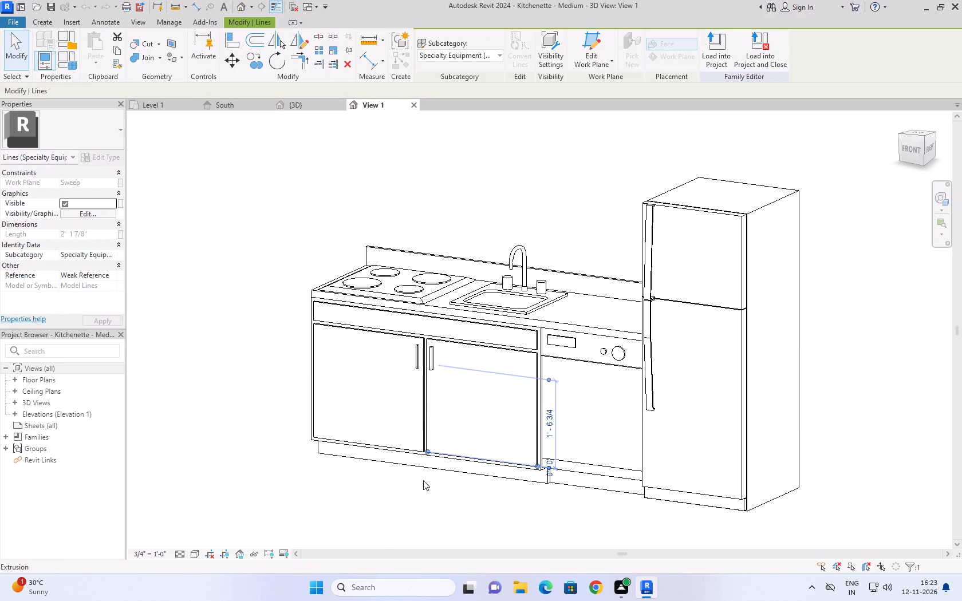
{"action": "left_click", "coordinate": [217, 375]}
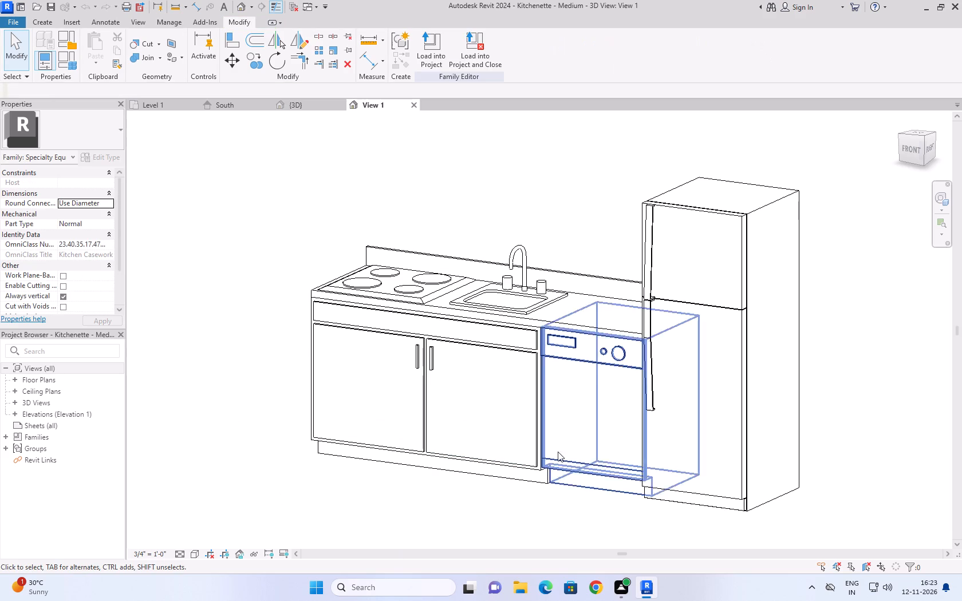
{"action": "left_click", "coordinate": [621, 355]}
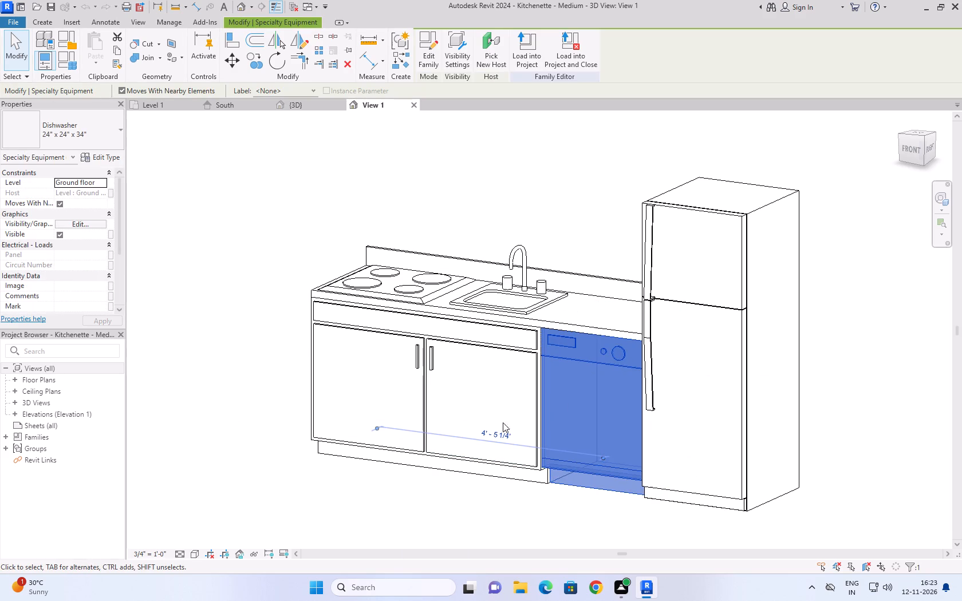
{"action": "left_click", "coordinate": [486, 349]}
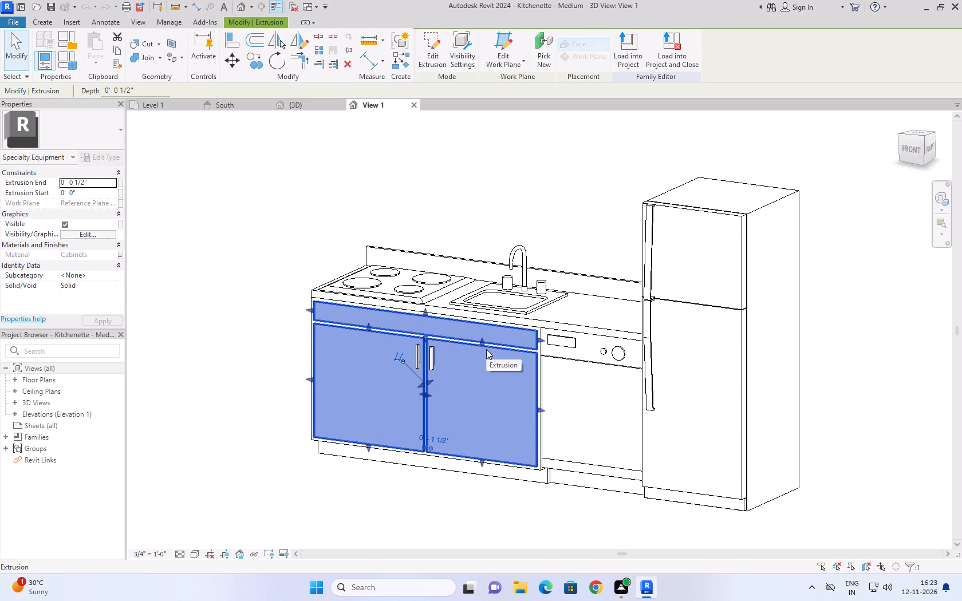
{"action": "left_click", "coordinate": [731, 212]}
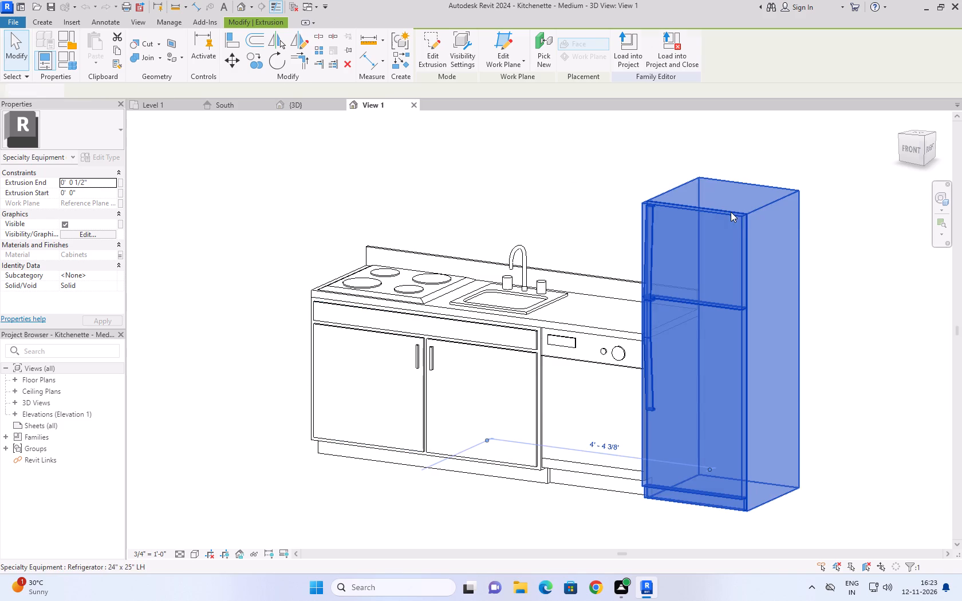
{"action": "left_click", "coordinate": [356, 201]}
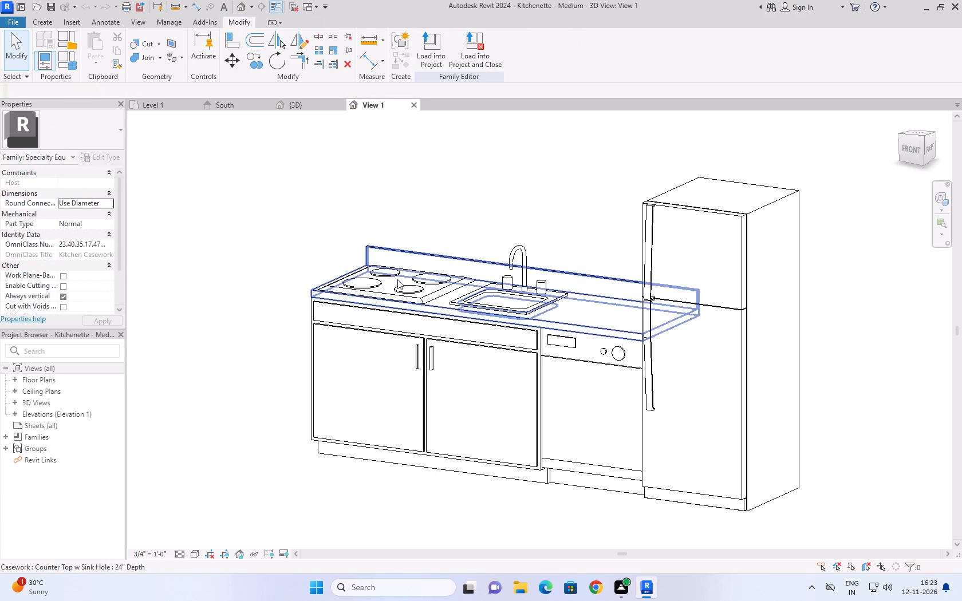
{"action": "left_click", "coordinate": [398, 282]}
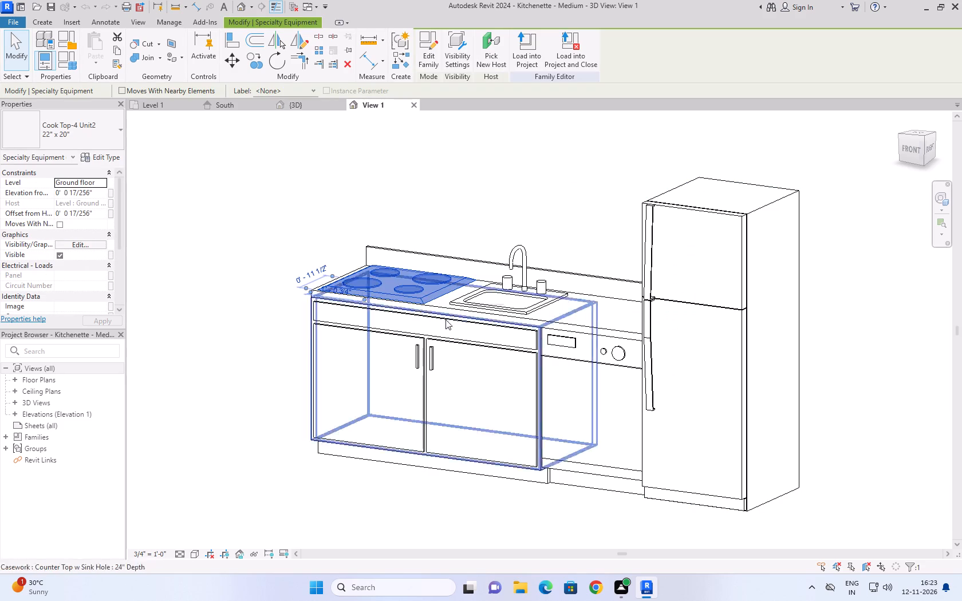
{"action": "left_click", "coordinate": [521, 314]}
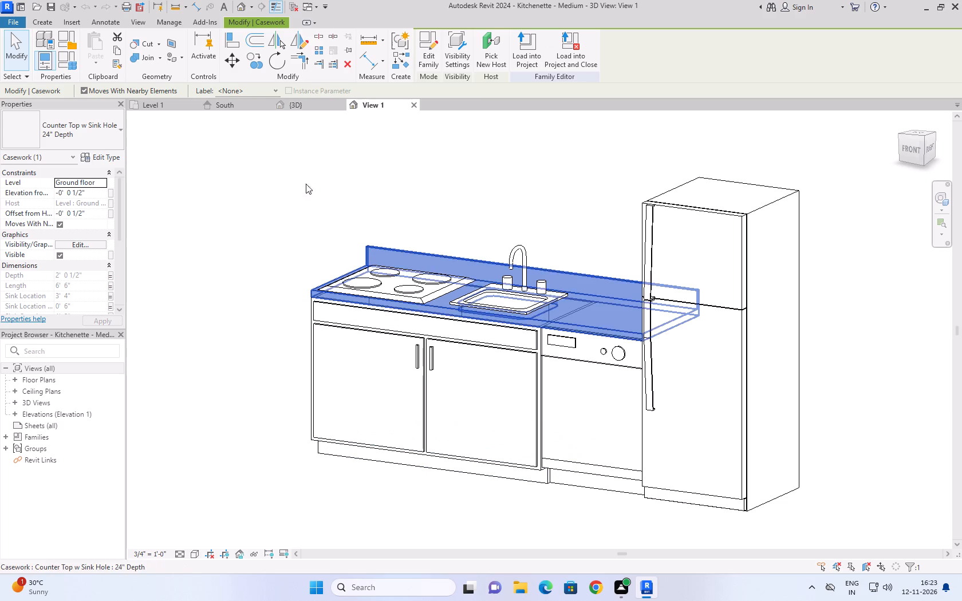
{"action": "left_click", "coordinate": [294, 165]}
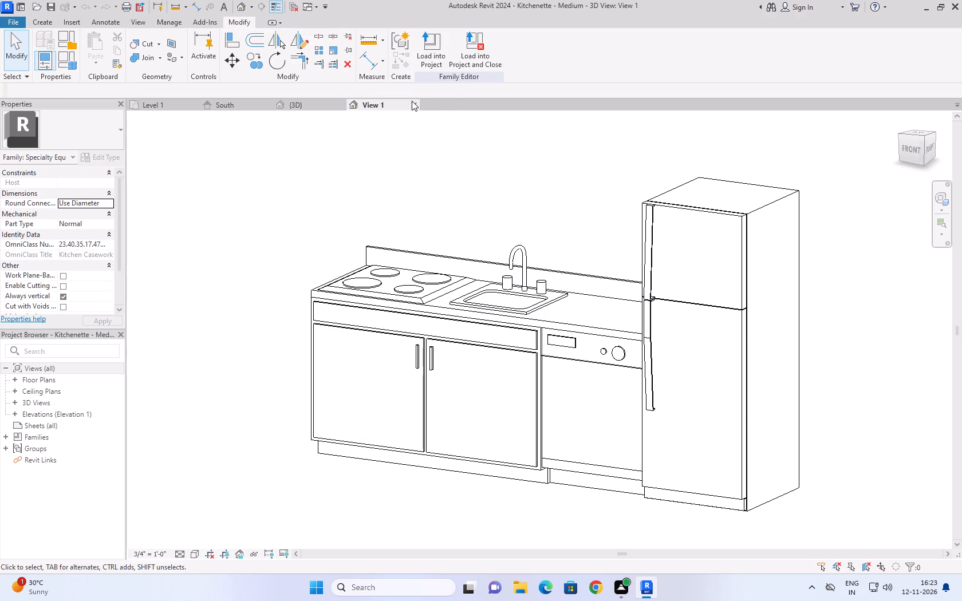
{"action": "left_click", "coordinate": [412, 101]}
{"action": "left_click", "coordinate": [490, 298]}
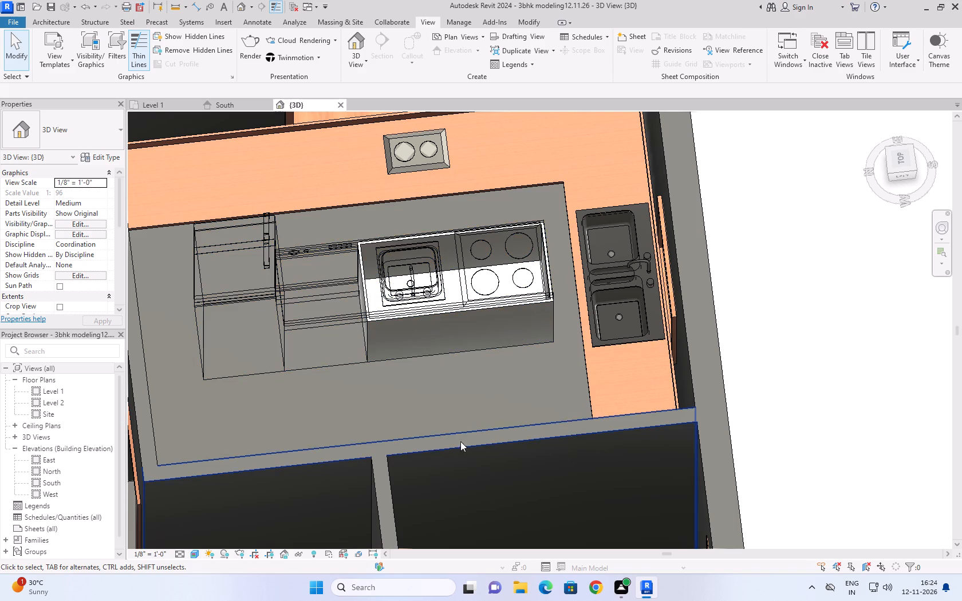
Delete the Kitchenette - Medium from the kitchen, keeping the L-shaped counter with its sink and cooktop.
{"action": "scroll", "coordinate": [518, 341], "scroll_direction": "down", "scroll_amount": 8}
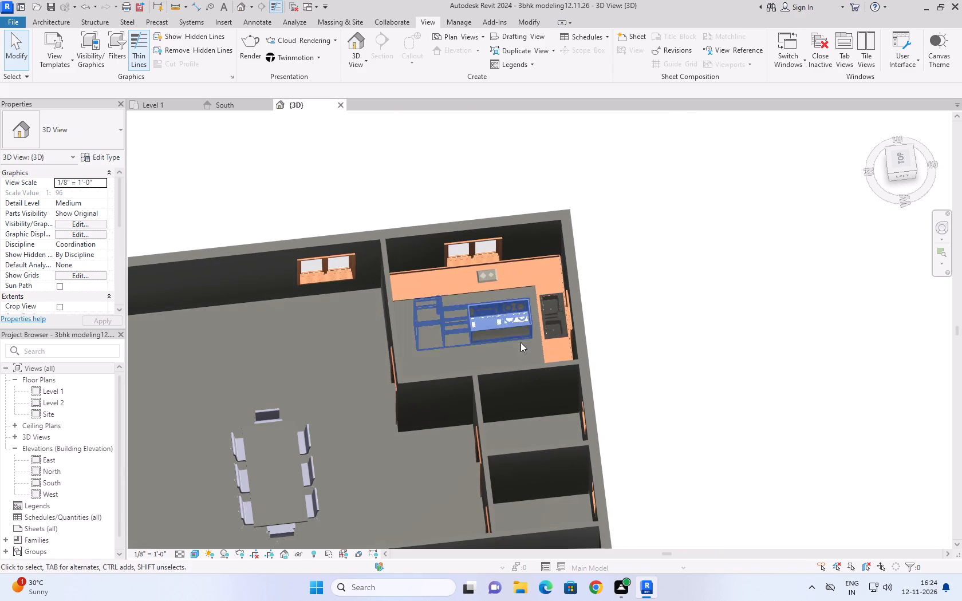
{"action": "left_click", "coordinate": [495, 323]}
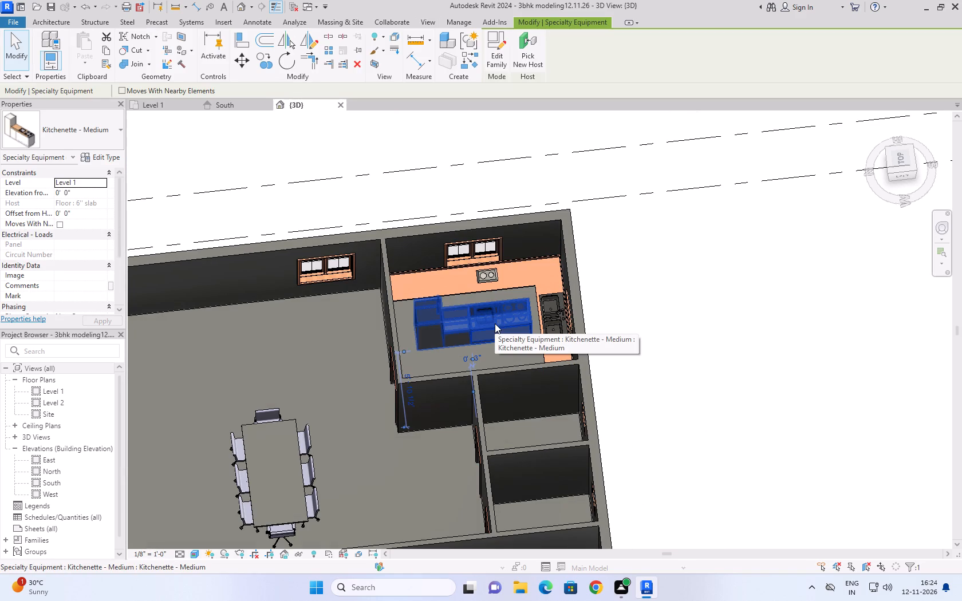
{"action": "key", "text": "Delete"}
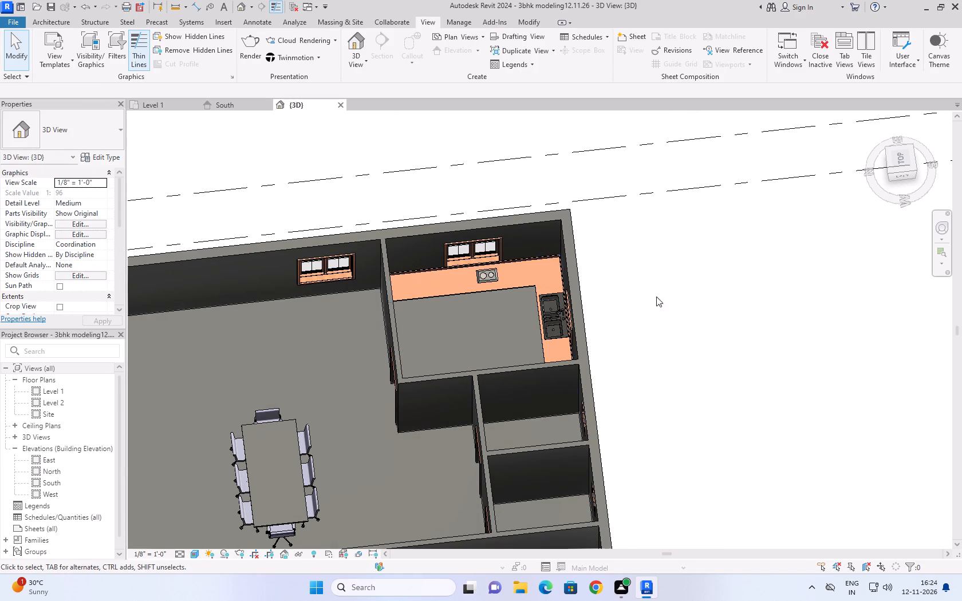
{"action": "left_click", "coordinate": [727, 282]}
{"action": "scroll", "coordinate": [530, 281], "scroll_direction": "up", "scroll_amount": 6}
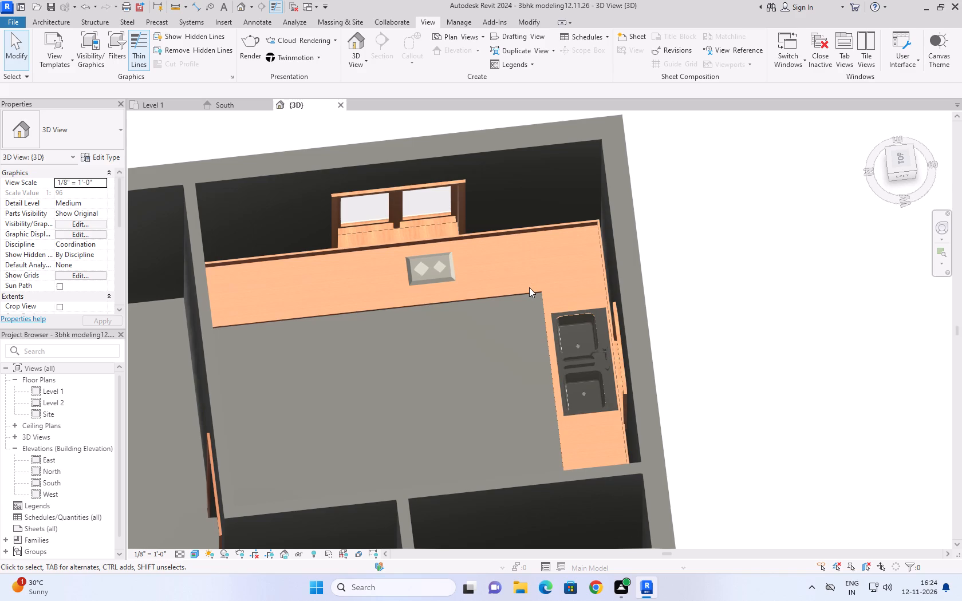
{"action": "scroll", "coordinate": [427, 384], "scroll_direction": "up", "scroll_amount": 1}
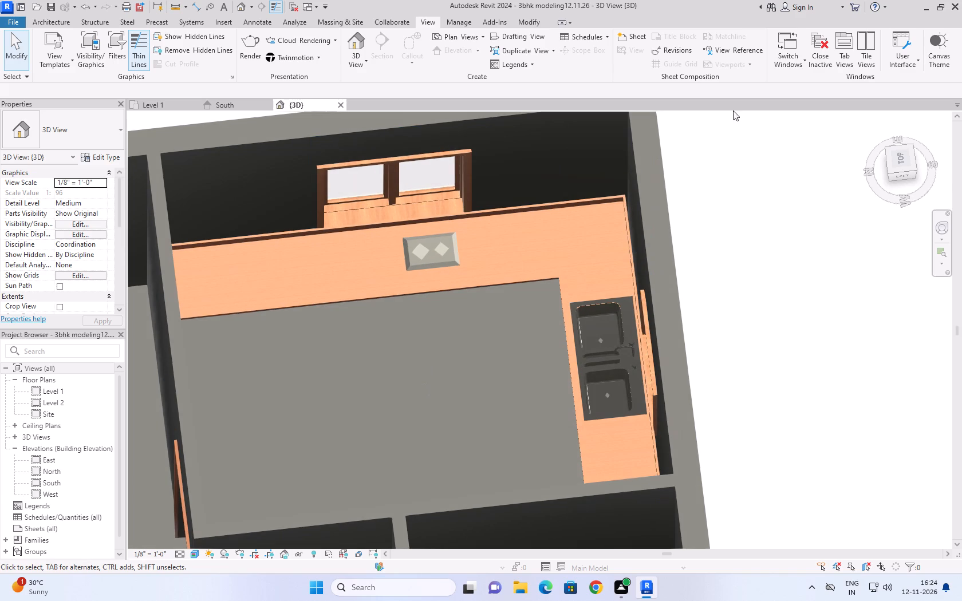
Return the 3D view to its home orientation and examine the living room, dining area and bedrooms from above.
{"action": "left_click", "coordinate": [876, 121]}
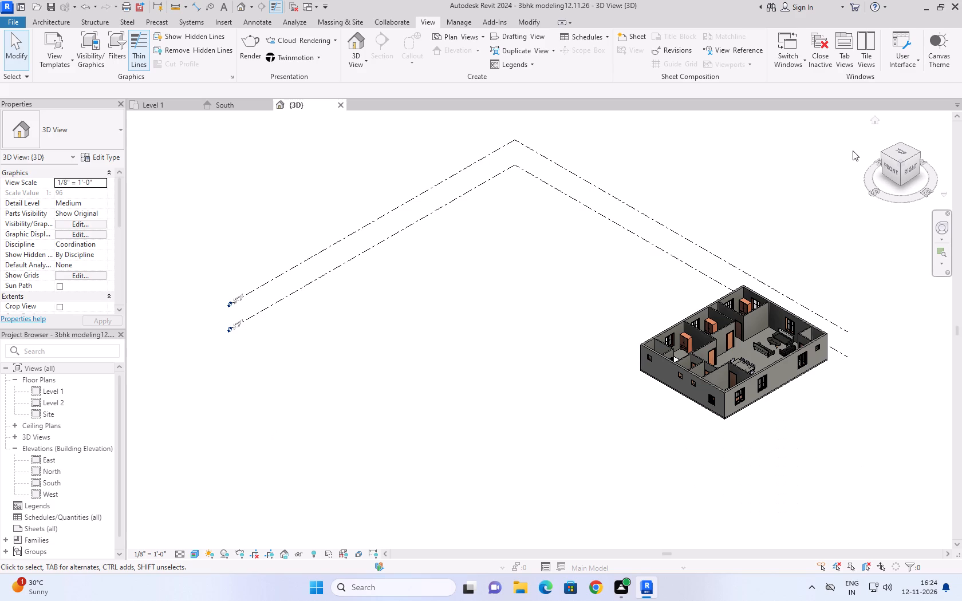
{"action": "scroll", "coordinate": [621, 163], "scroll_direction": "down", "scroll_amount": 4}
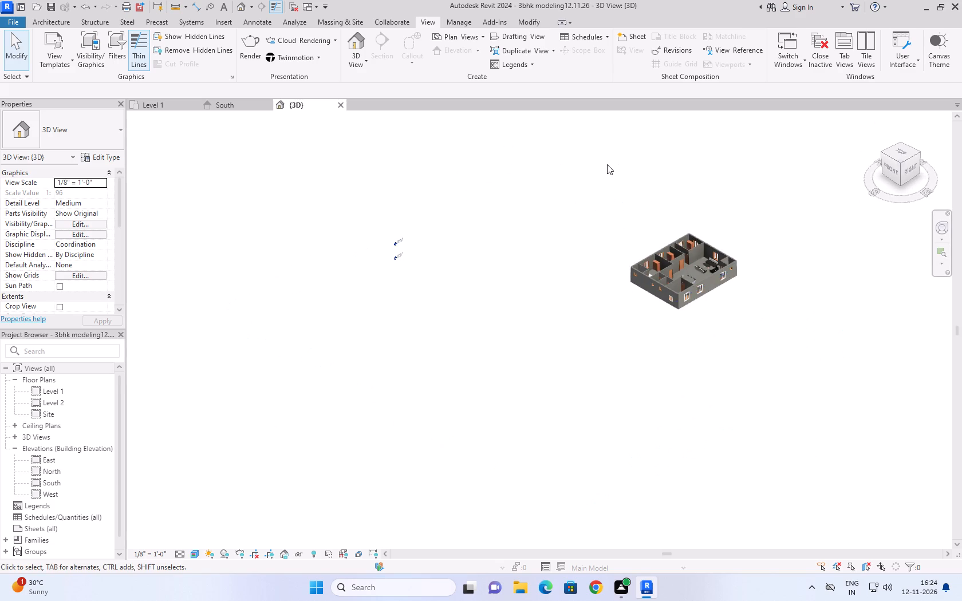
{"action": "scroll", "coordinate": [766, 277], "scroll_direction": "up", "scroll_amount": 6}
{"action": "middle_click_drag", "start_coordinate": [744, 229], "coordinate": [607, 328]}
{"action": "scroll", "coordinate": [448, 424], "scroll_direction": "up", "scroll_amount": 9}
{"action": "scroll", "coordinate": [480, 296], "scroll_direction": "up", "scroll_amount": 3}
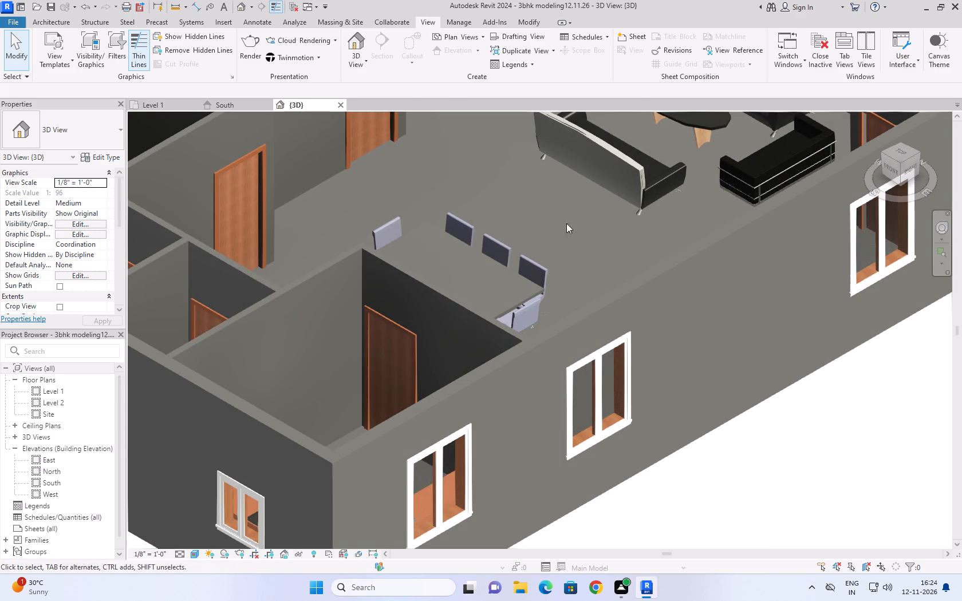
{"action": "scroll", "coordinate": [567, 184], "scroll_direction": "down", "scroll_amount": 7}
{"action": "middle_click_drag", "start_coordinate": [567, 180], "coordinate": [491, 380]}
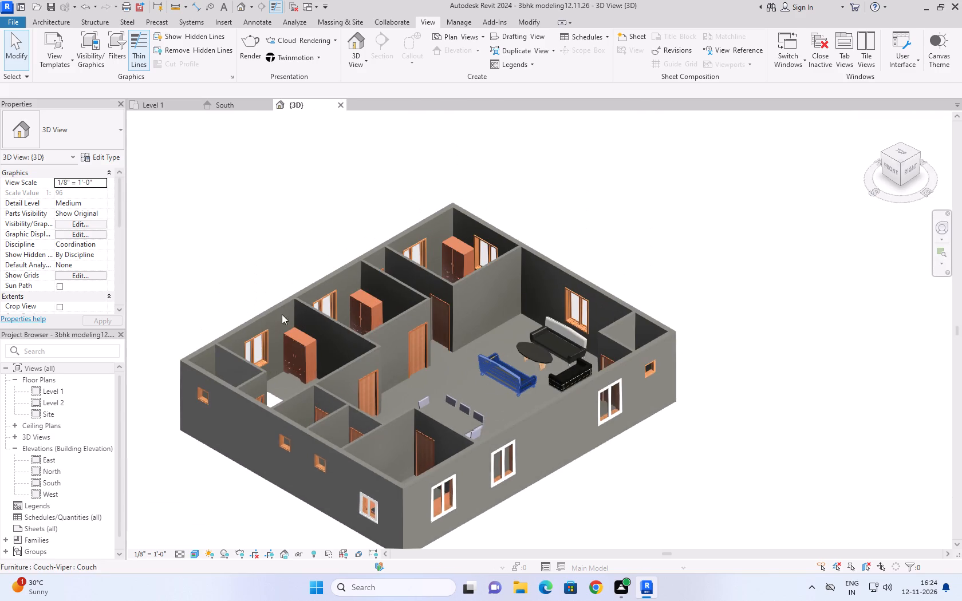
{"action": "scroll", "coordinate": [372, 301], "scroll_direction": "up", "scroll_amount": 6}
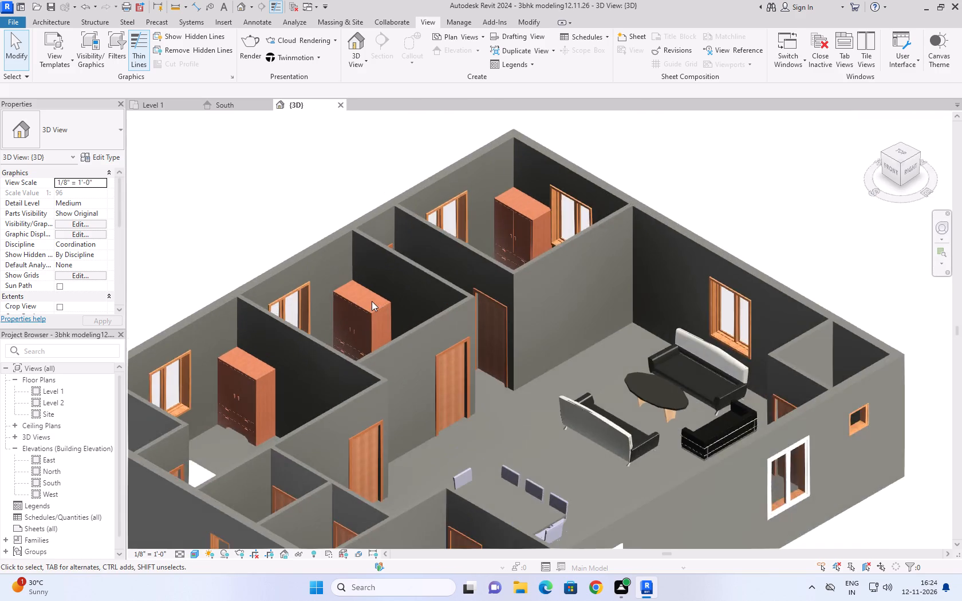
{"action": "scroll", "coordinate": [372, 301], "scroll_direction": "up", "scroll_amount": 2}
{"action": "scroll", "coordinate": [279, 248], "scroll_direction": "down", "scroll_amount": 5}
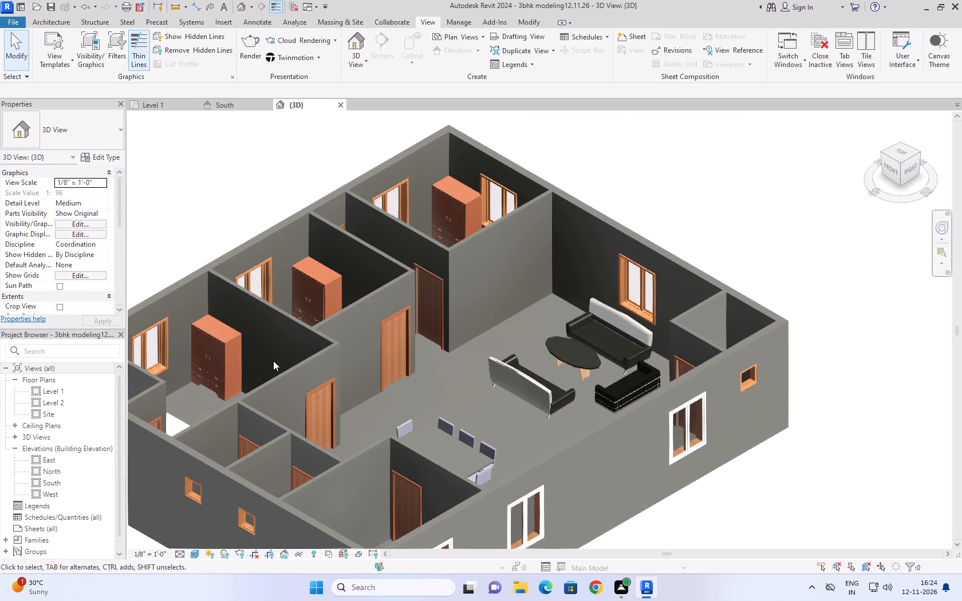
Examine up close the wardrobe, floor and adjoining partition walls of the bedroom beside the toilets.
{"action": "middle_click_drag", "start_coordinate": [329, 310], "coordinate": [408, 323]}
{"action": "scroll", "coordinate": [293, 366], "scroll_direction": "up", "scroll_amount": 8}
{"action": "middle_click_drag", "start_coordinate": [402, 308], "coordinate": [410, 309]}
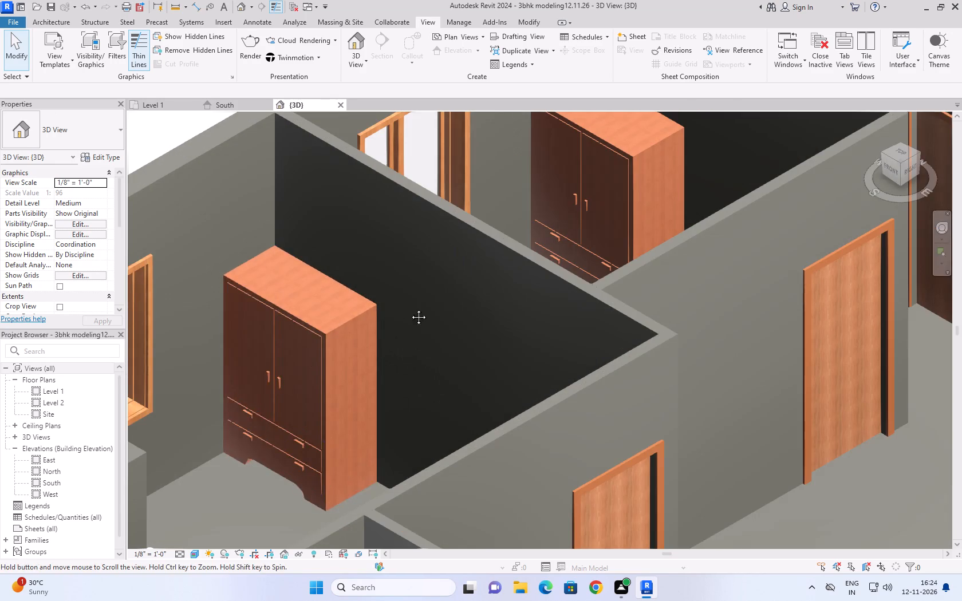
{"action": "middle_click_drag", "start_coordinate": [410, 309], "coordinate": [551, 263]}
{"action": "scroll", "coordinate": [413, 309], "scroll_direction": "up", "scroll_amount": 1}
{"action": "scroll", "coordinate": [554, 260], "scroll_direction": "down", "scroll_amount": 6}
{"action": "middle_click", "coordinate": [514, 374]}
{"action": "scroll", "coordinate": [514, 374], "scroll_direction": "up", "scroll_amount": 6}
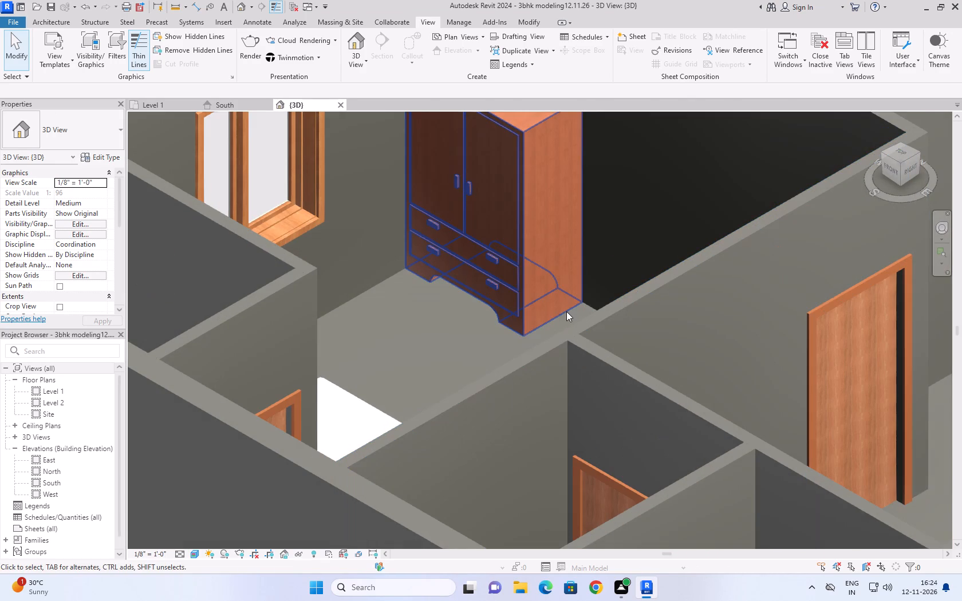
{"action": "scroll", "coordinate": [439, 264], "scroll_direction": "down", "scroll_amount": 3}
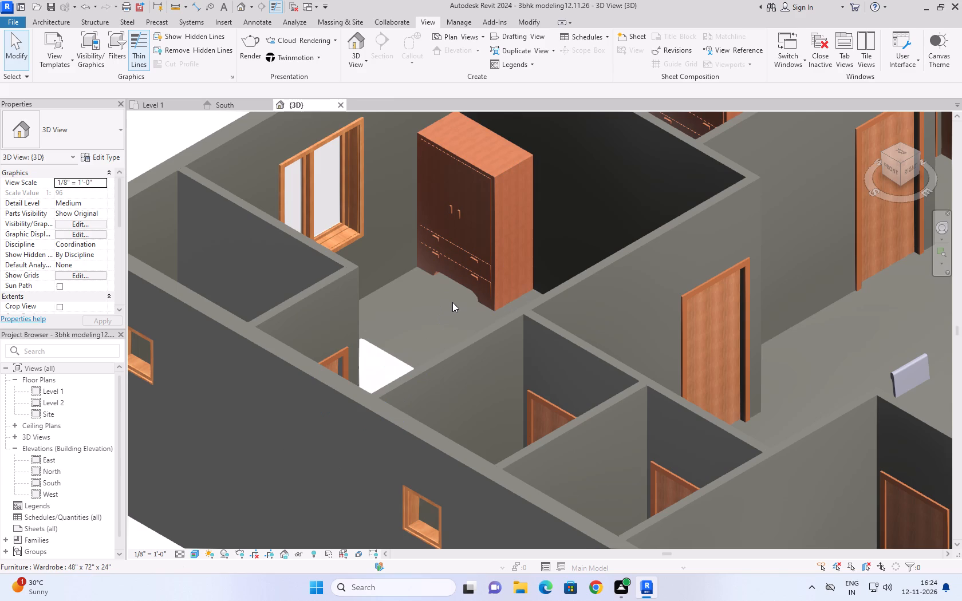
{"action": "scroll", "coordinate": [452, 302], "scroll_direction": "down", "scroll_amount": 5}
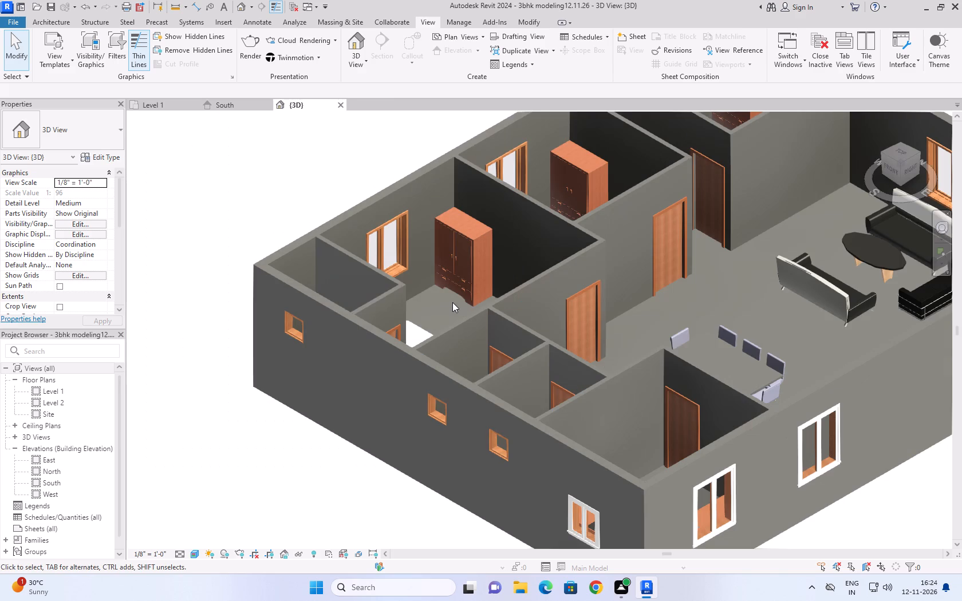
{"action": "scroll", "coordinate": [452, 302], "scroll_direction": "up", "scroll_amount": 4}
{"action": "left_click", "coordinate": [164, 152]}
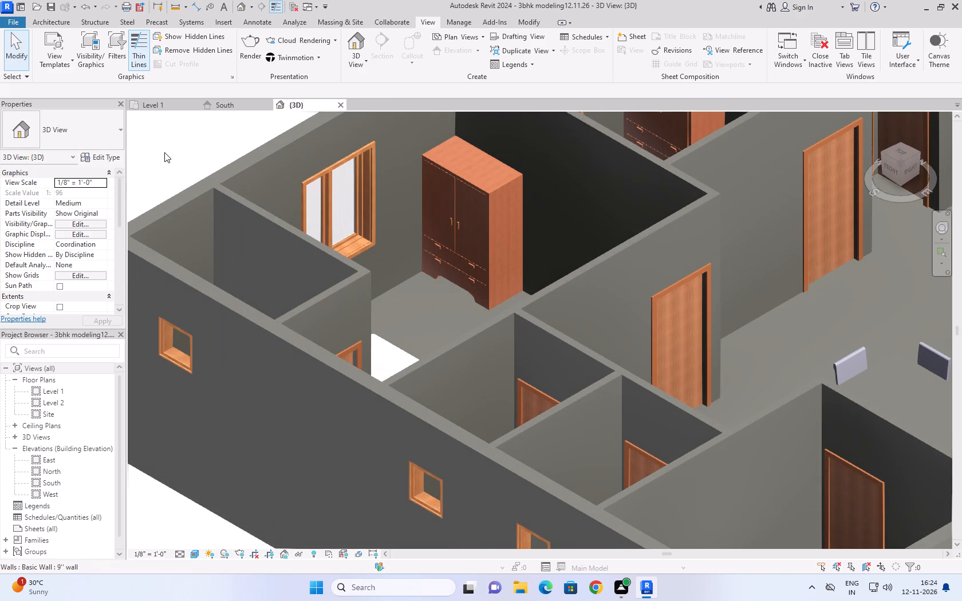
Review the whole house in the home 3D orientation, checking the living room furniture and the kitchen's double casement window.
{"action": "left_click", "coordinate": [878, 118]}
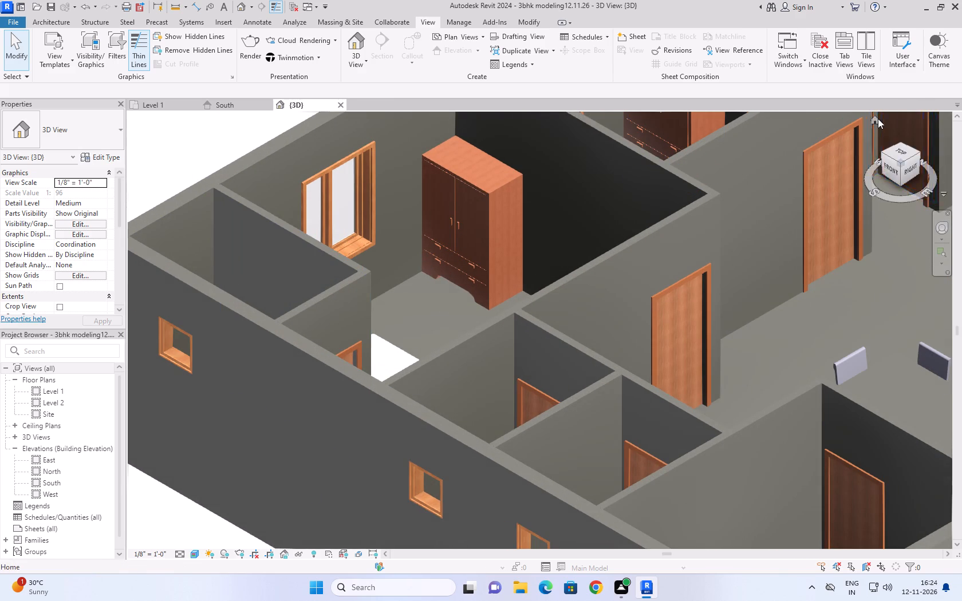
{"action": "scroll", "coordinate": [695, 420], "scroll_direction": "up", "scroll_amount": 9}
{"action": "middle_click", "coordinate": [695, 420]}
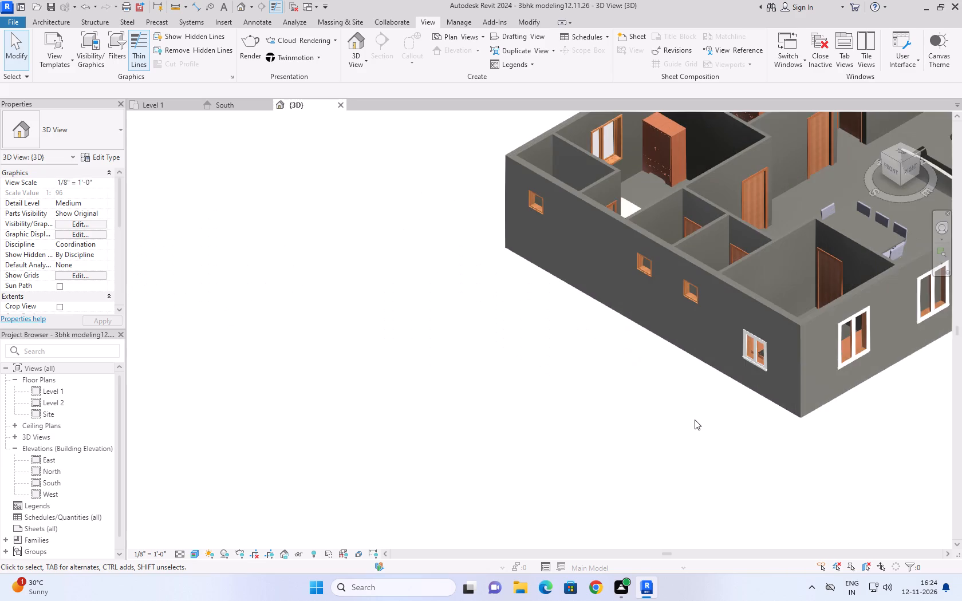
{"action": "middle_click_drag", "start_coordinate": [693, 420], "coordinate": [395, 523]}
{"action": "scroll", "coordinate": [693, 420], "scroll_direction": "up", "scroll_amount": 1}
{"action": "scroll", "coordinate": [365, 529], "scroll_direction": "down", "scroll_amount": 4}
{"action": "scroll", "coordinate": [608, 435], "scroll_direction": "up", "scroll_amount": 4}
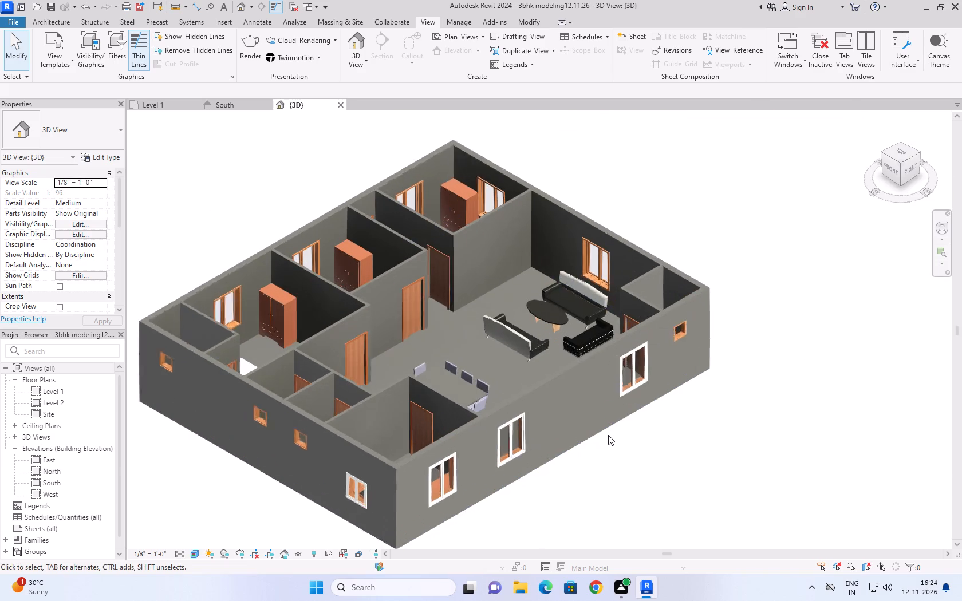
{"action": "scroll", "coordinate": [633, 176], "scroll_direction": "up", "scroll_amount": 1}
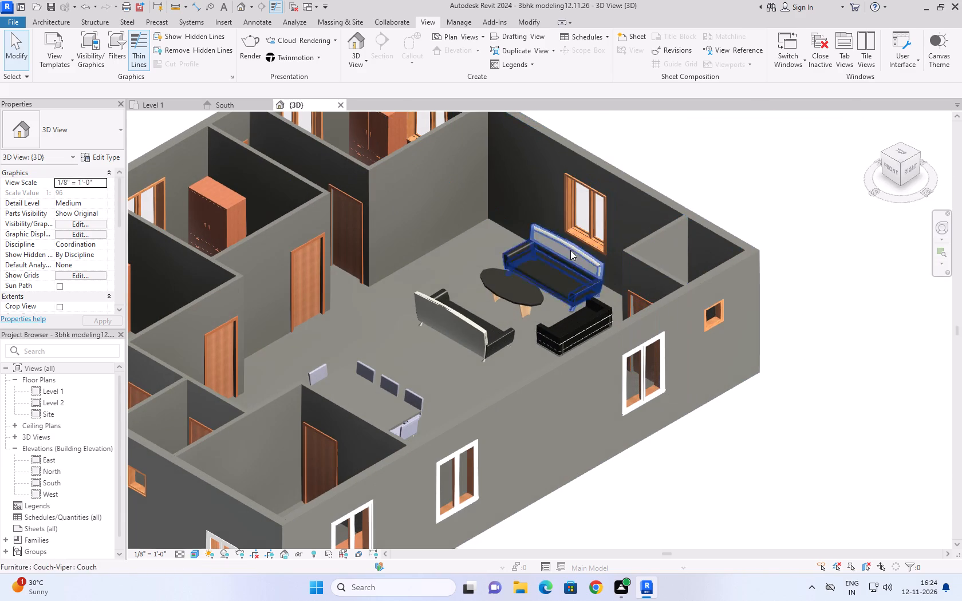
{"action": "scroll", "coordinate": [752, 239], "scroll_direction": "down", "scroll_amount": 3}
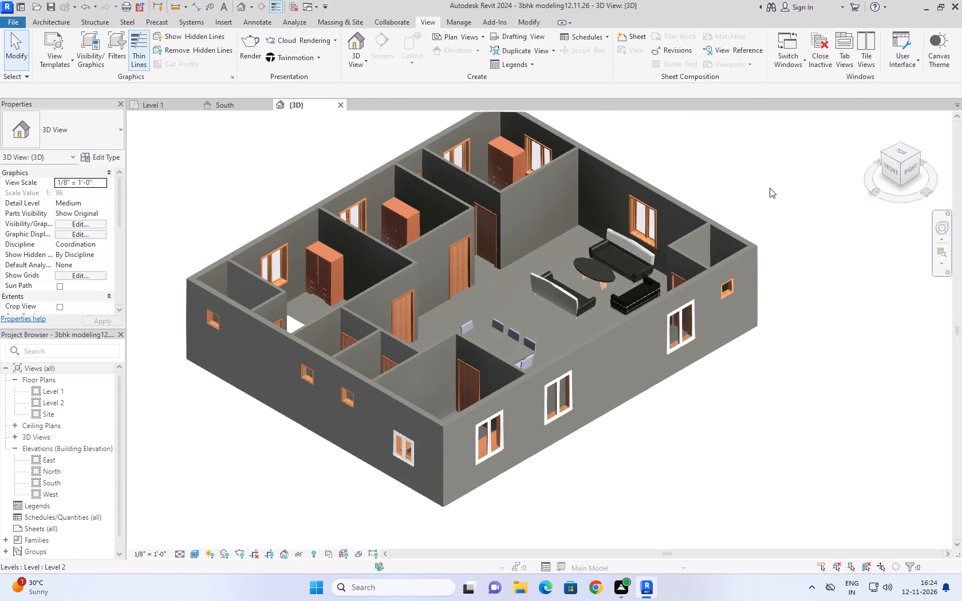
{"action": "left_click", "coordinate": [770, 188]}
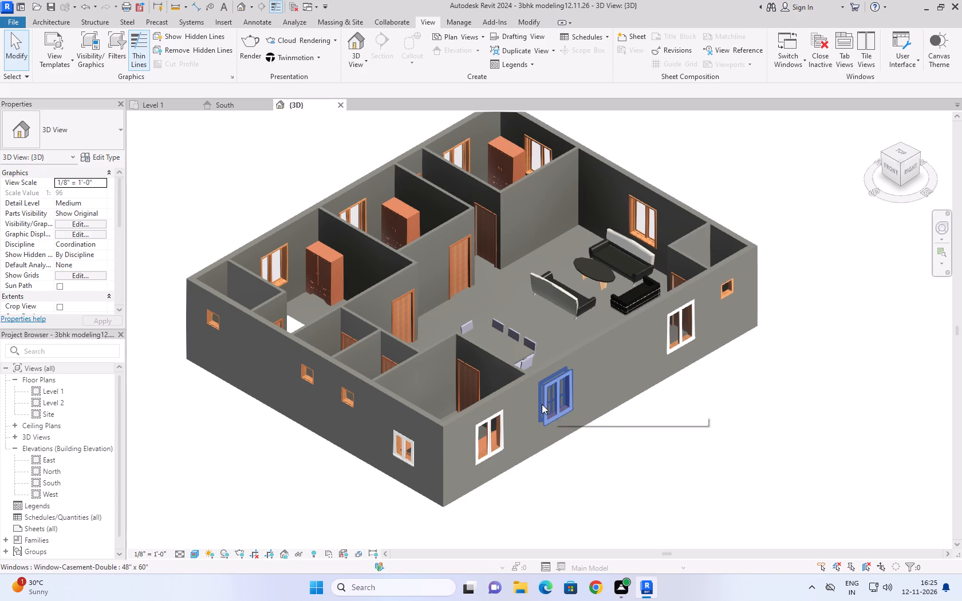
{"action": "left_click", "coordinate": [404, 442]}
{"action": "left_click", "coordinate": [672, 445]}
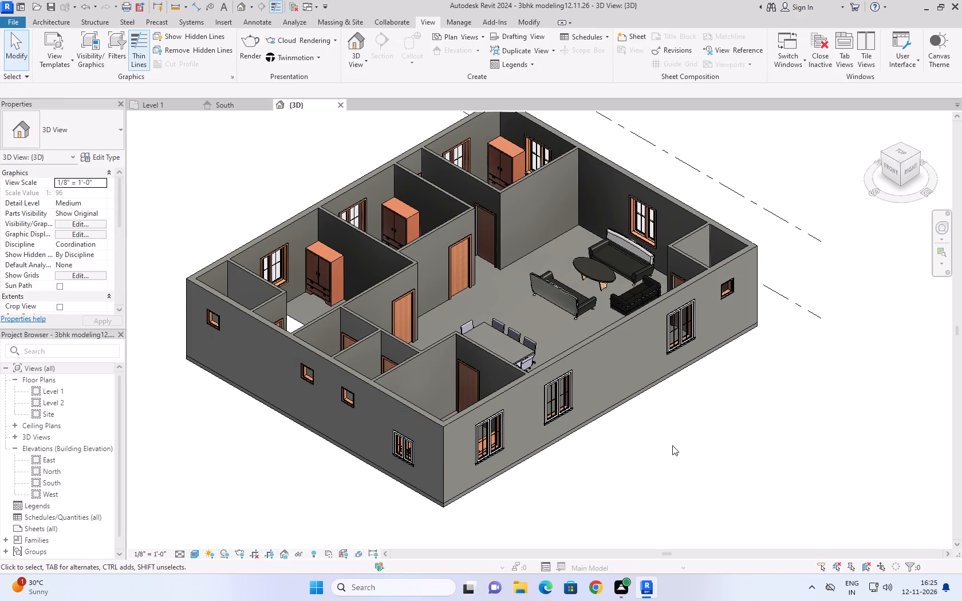
{"action": "left_click", "coordinate": [192, 192]}
Open the Level 1 floor plan and review the furnished layout of the whole house.
{"action": "left_click", "coordinate": [163, 108]}
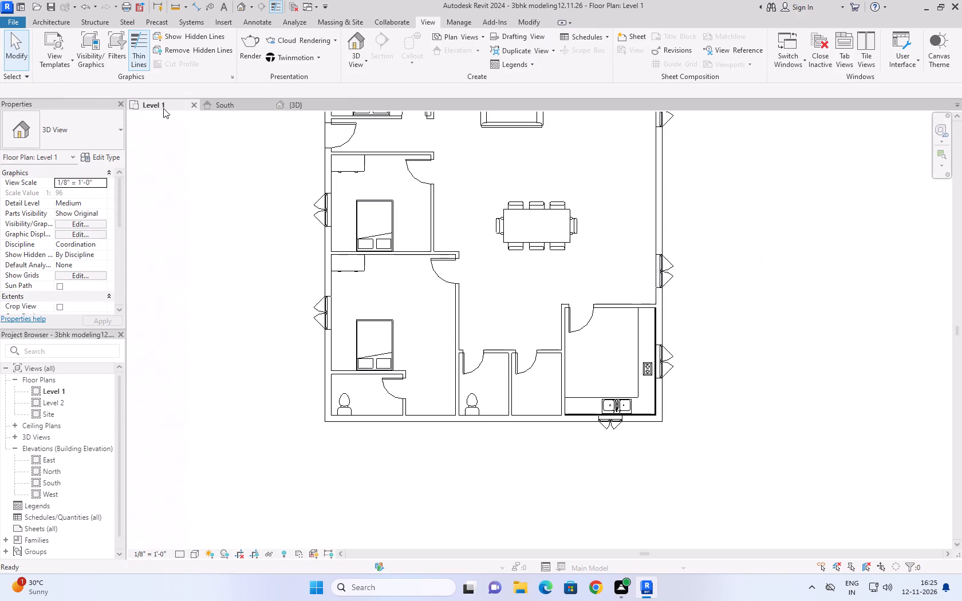
{"action": "scroll", "coordinate": [225, 268], "scroll_direction": "down", "scroll_amount": 5}
{"action": "middle_click_drag", "start_coordinate": [212, 228], "coordinate": [203, 271]}
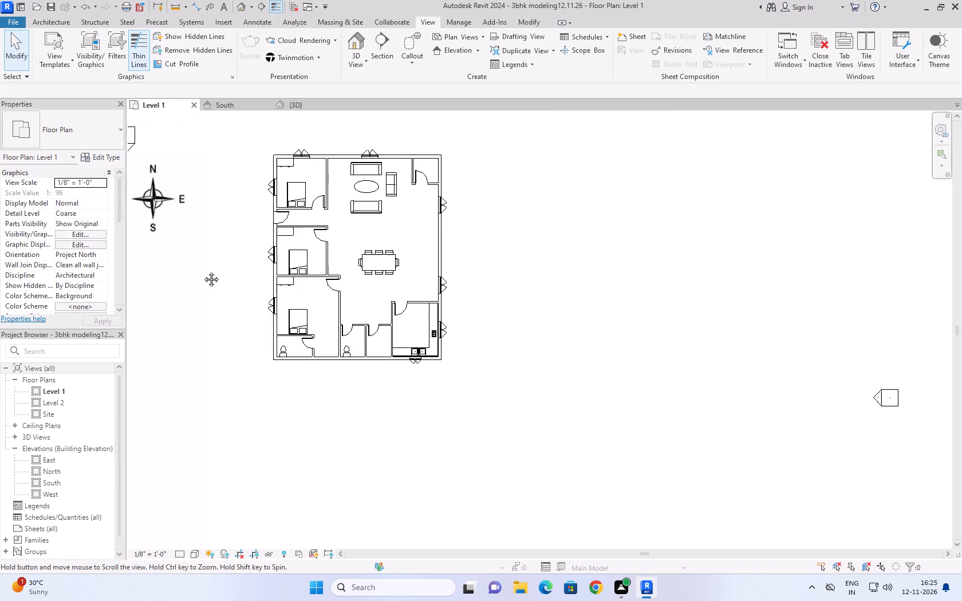
{"action": "middle_click_drag", "start_coordinate": [203, 271], "coordinate": [196, 337]}
{"action": "scroll", "coordinate": [196, 338], "scroll_direction": "down", "scroll_amount": 1}
{"action": "scroll", "coordinate": [208, 316], "scroll_direction": "up", "scroll_amount": 4}
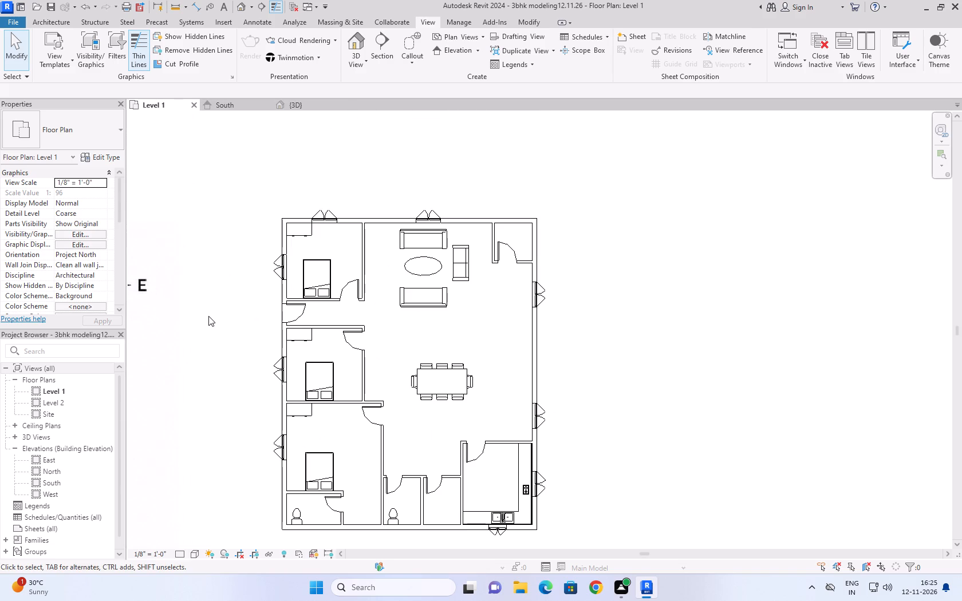
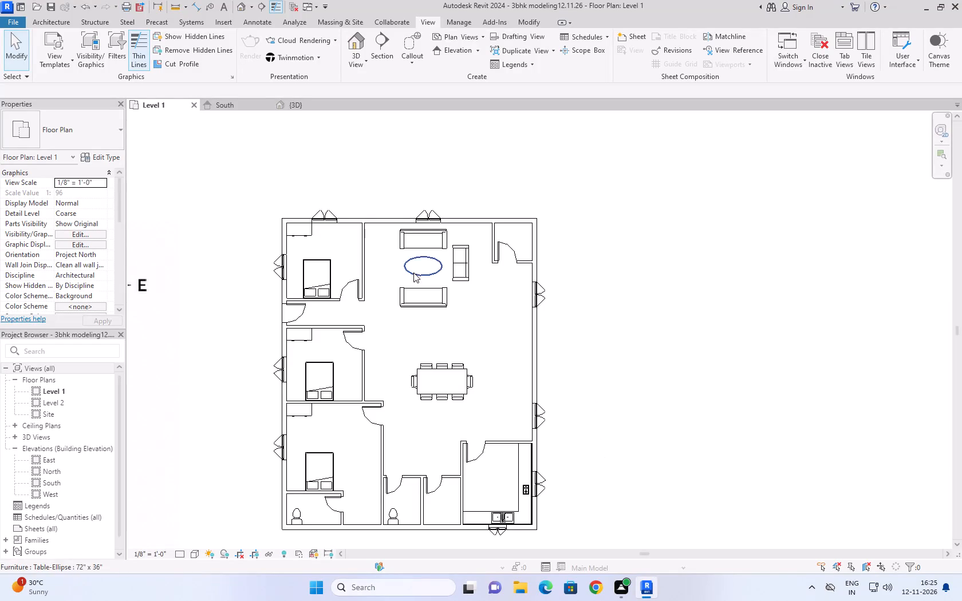
Review the house in the South elevation, the 3D view and the Level 1 floor plan.
{"action": "left_click", "coordinate": [223, 103]}
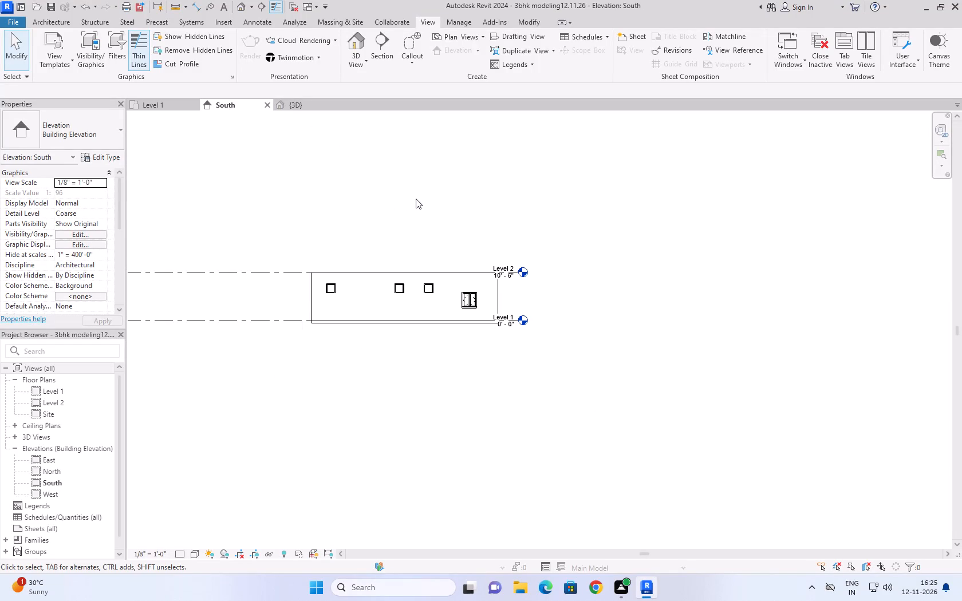
{"action": "scroll", "coordinate": [457, 189], "scroll_direction": "down", "scroll_amount": 2}
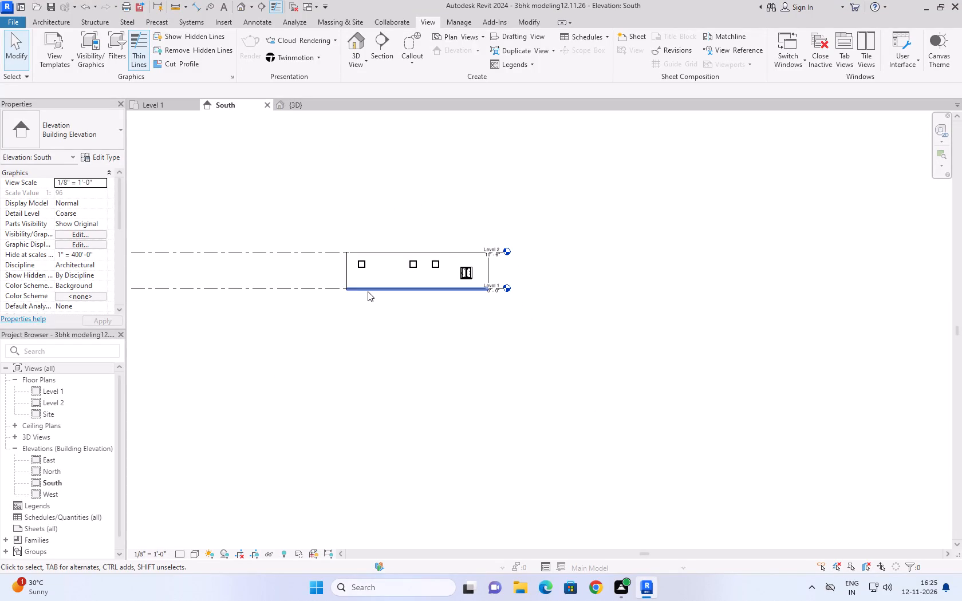
{"action": "left_click", "coordinate": [368, 291]}
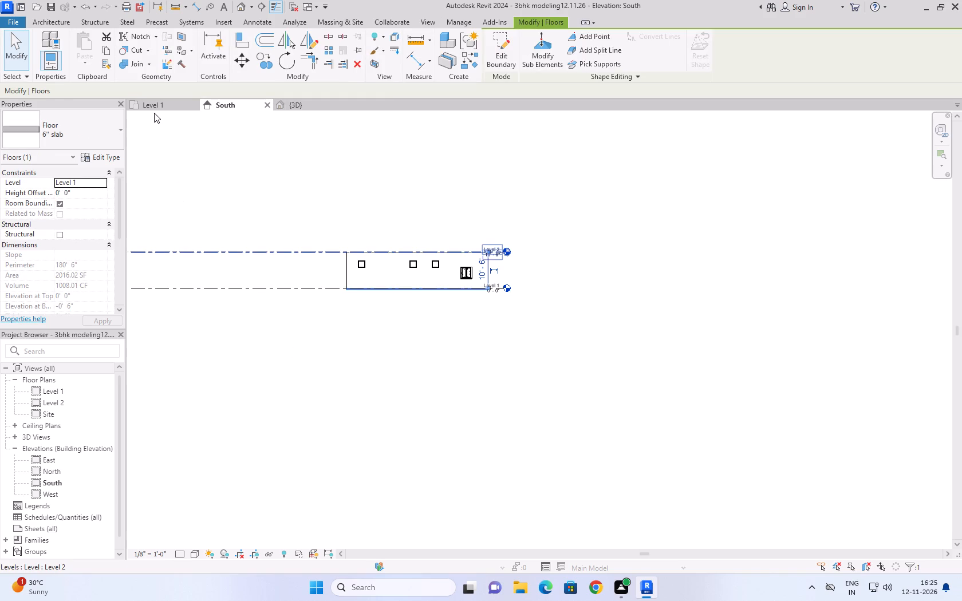
{"action": "left_click", "coordinate": [156, 101]}
{"action": "left_click", "coordinate": [255, 159]}
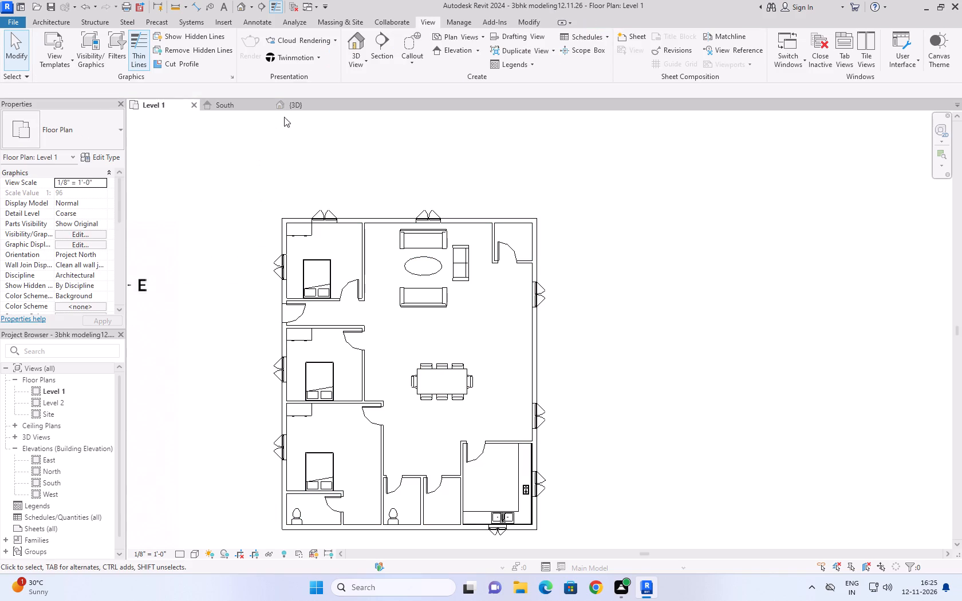
{"action": "left_click", "coordinate": [303, 100]}
{"action": "scroll", "coordinate": [302, 434], "scroll_direction": "down", "scroll_amount": 3}
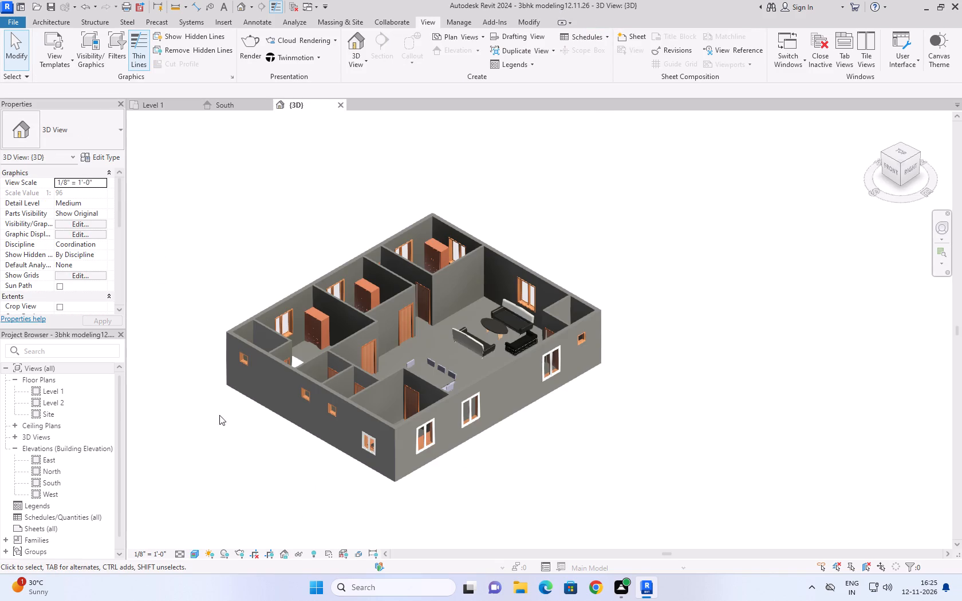
{"action": "double_click", "coordinate": [169, 98]}
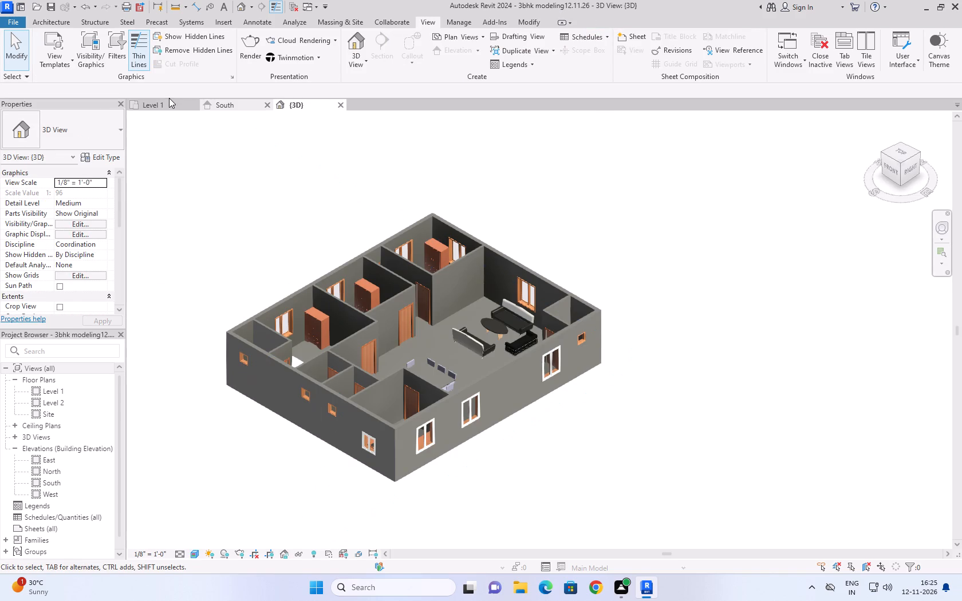
{"action": "left_click", "coordinate": [169, 99]}
{"action": "scroll", "coordinate": [535, 398], "scroll_direction": "down", "scroll_amount": 3}
{"action": "scroll", "coordinate": [561, 487], "scroll_direction": "up", "scroll_amount": 4}
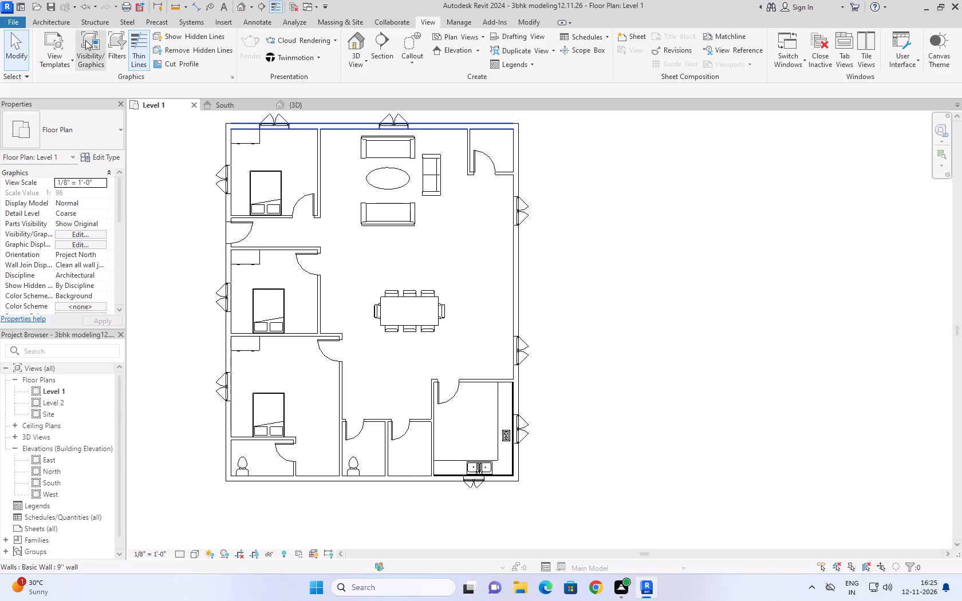
Build a U-shaped stair outside the kitchen's cooktop wall, with a first run of 11 risers and a return run of 7, and check it in 3D.
{"action": "left_click", "coordinate": [65, 24]}
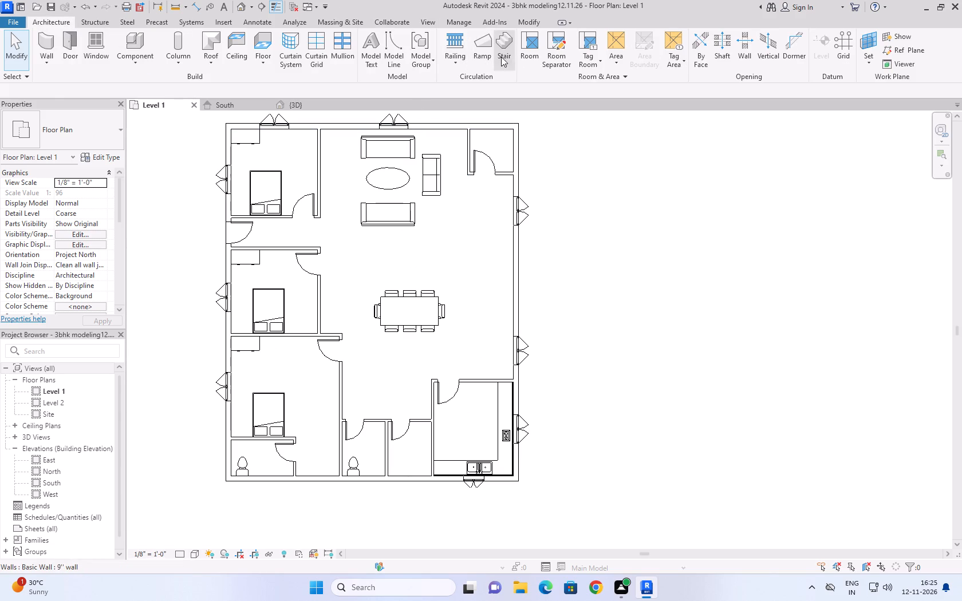
{"action": "left_click", "coordinate": [508, 56]}
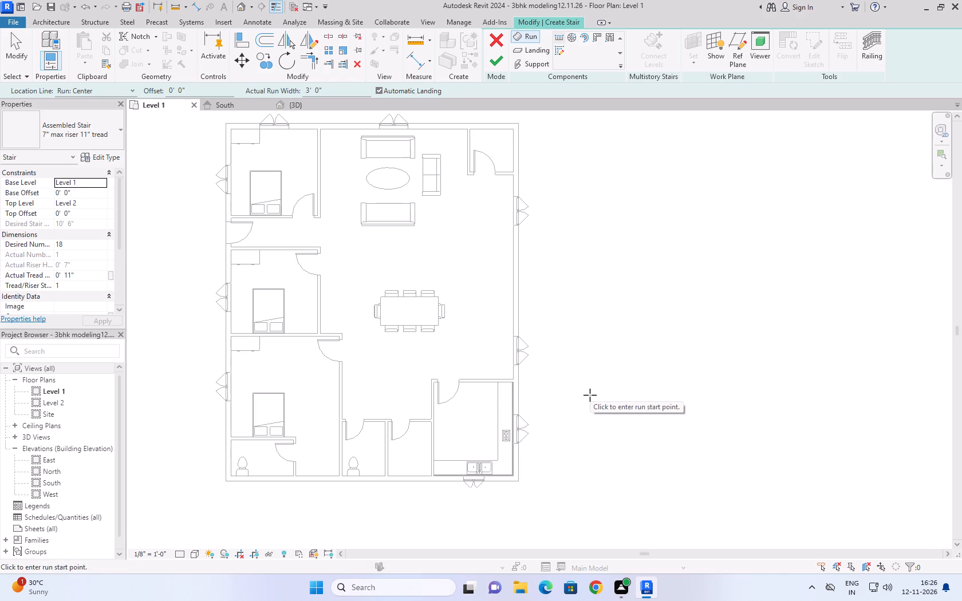
{"action": "left_click", "coordinate": [567, 394]}
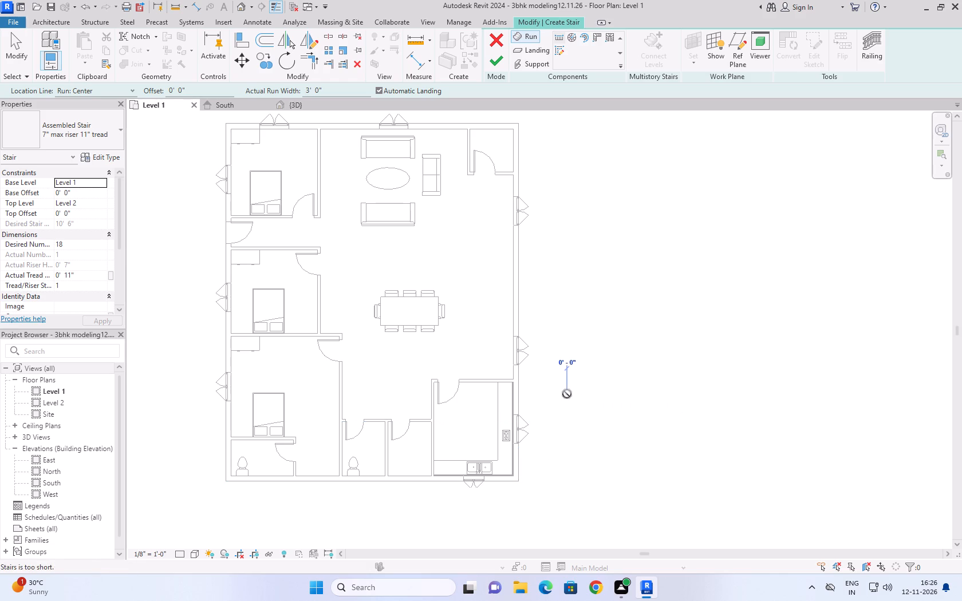
{"action": "scroll", "coordinate": [571, 477], "scroll_direction": "up", "scroll_amount": 4}
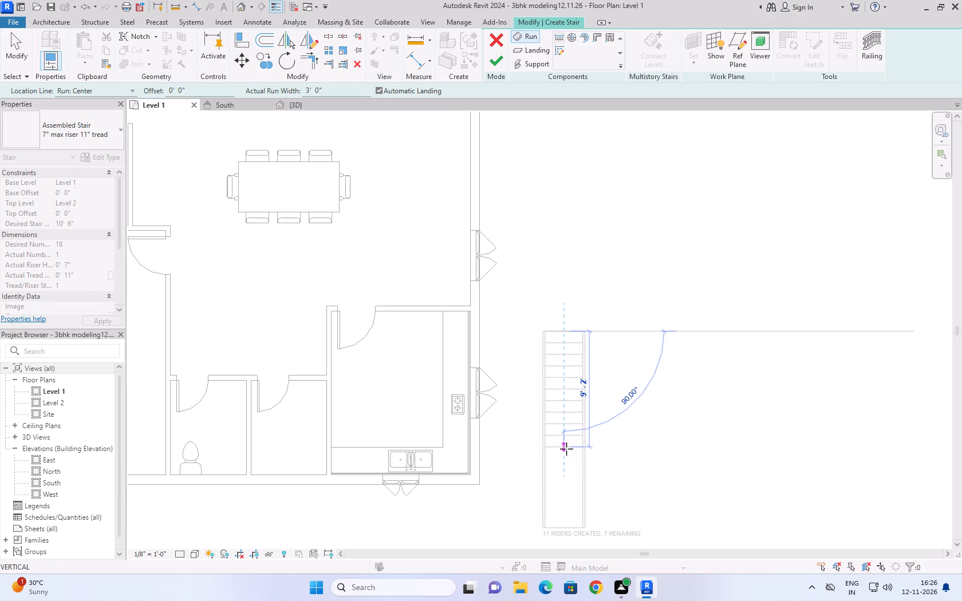
{"action": "left_click", "coordinate": [566, 449]}
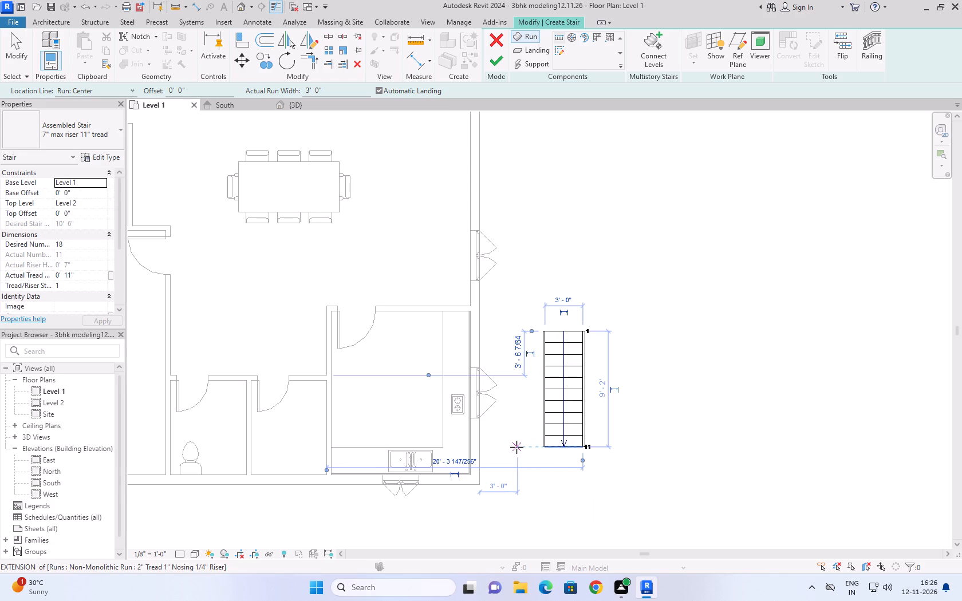
{"action": "left_click", "coordinate": [517, 447]}
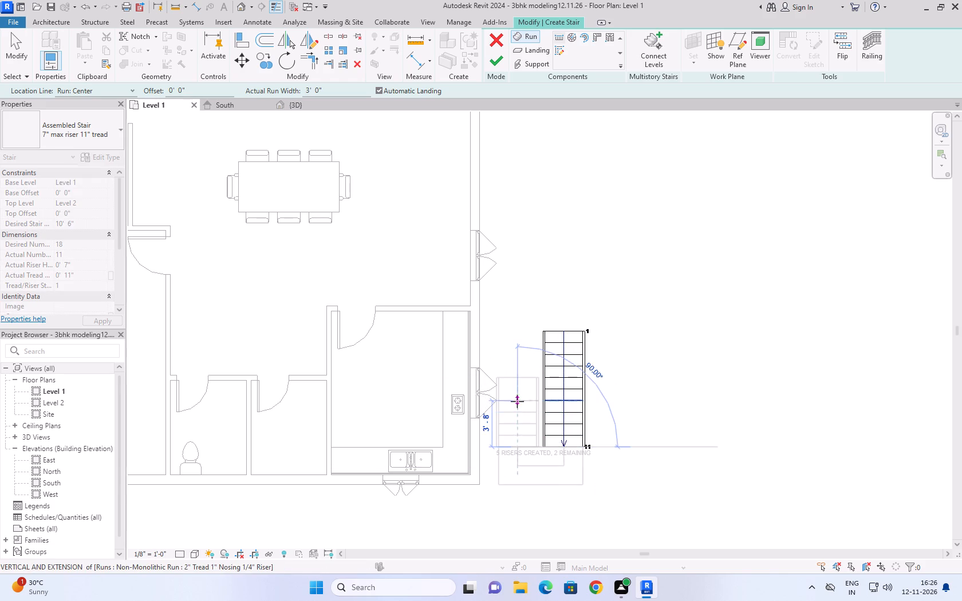
{"action": "left_click", "coordinate": [517, 328]}
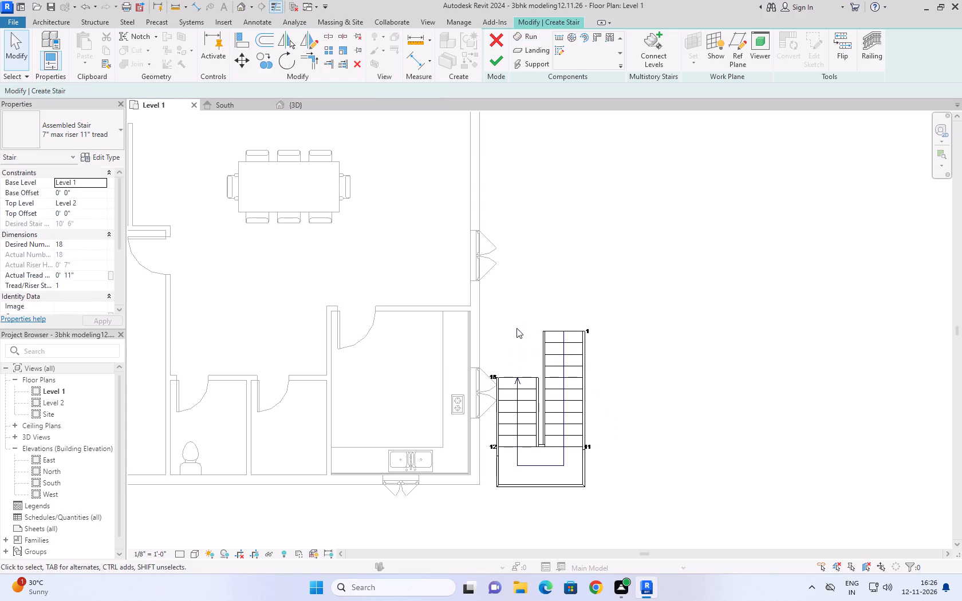
{"action": "left_click", "coordinate": [497, 58]}
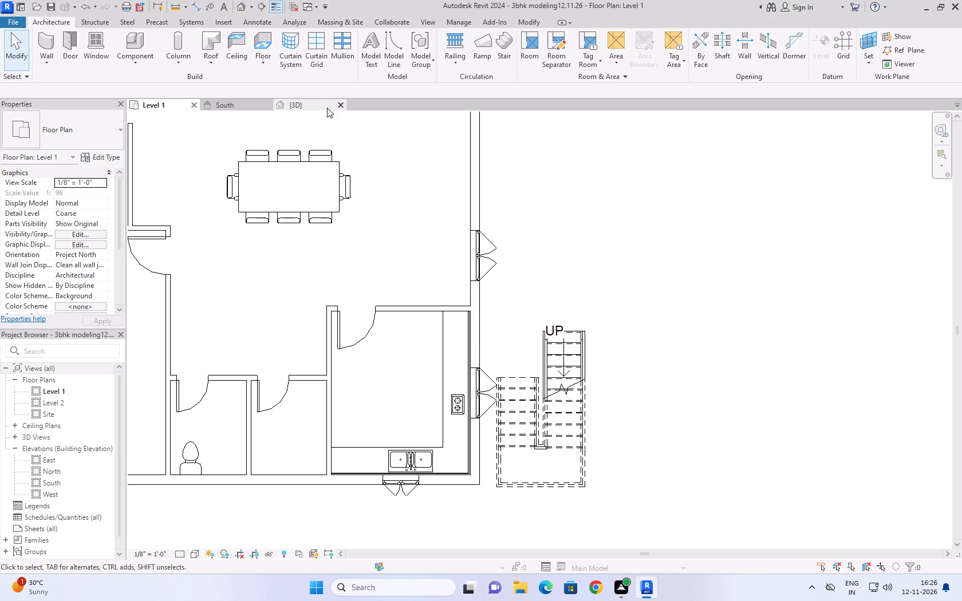
{"action": "left_click", "coordinate": [312, 106]}
{"action": "scroll", "coordinate": [510, 446], "scroll_direction": "up", "scroll_amount": 3}
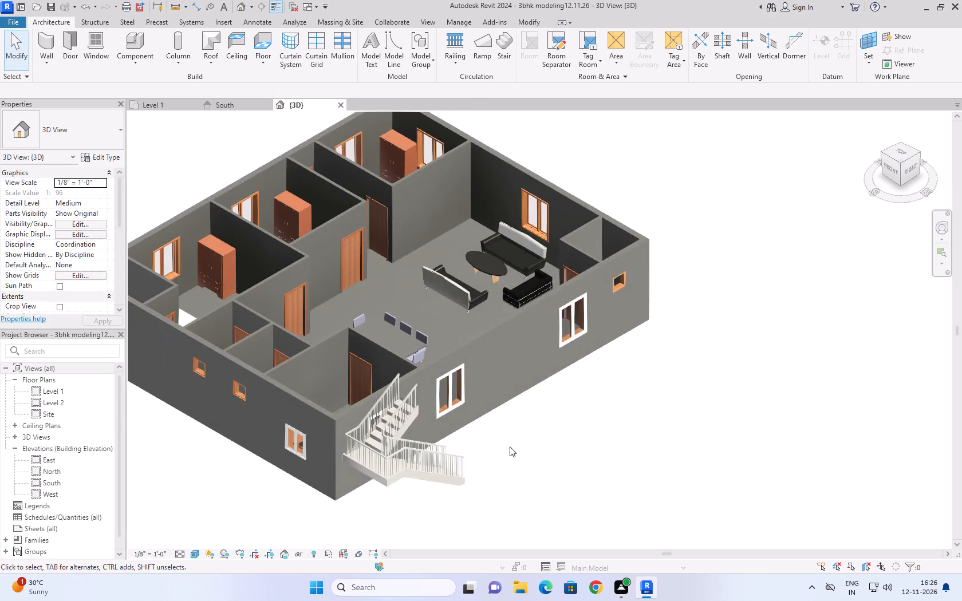
{"action": "scroll", "coordinate": [510, 446], "scroll_direction": "up", "scroll_amount": 4}
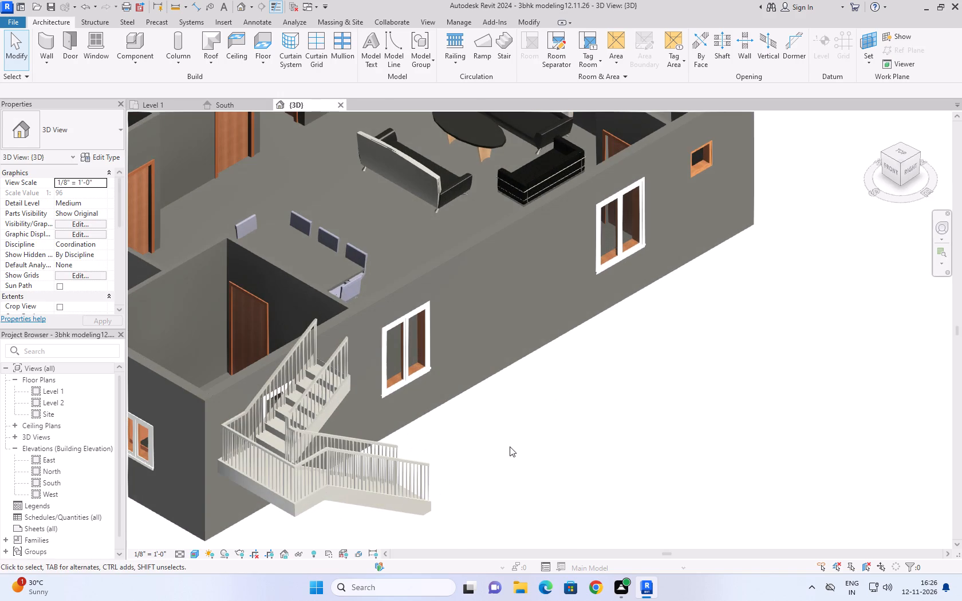
{"action": "scroll", "coordinate": [305, 414], "scroll_direction": "down", "scroll_amount": 1}
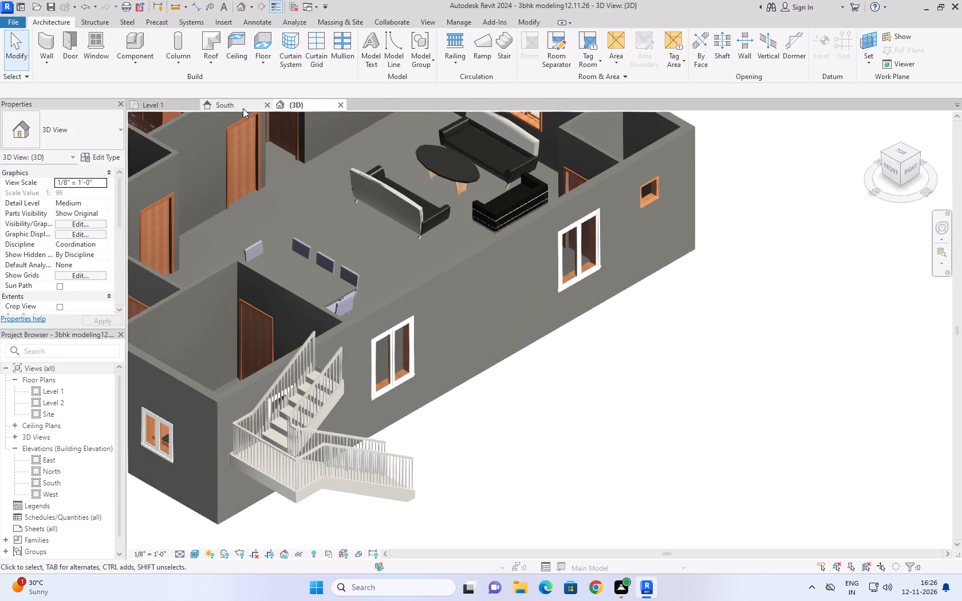
In the Level 1 plan, nudge the stair toward the house until its outer edge nearly meets the kitchen's exterior wall.
{"action": "left_click", "coordinate": [165, 106]}
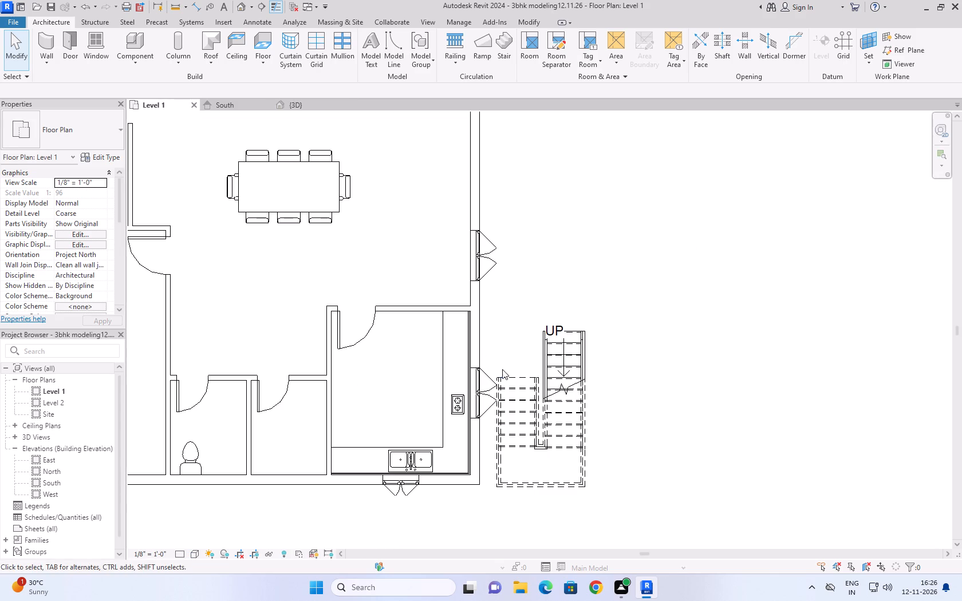
{"action": "left_click", "coordinate": [541, 410]}
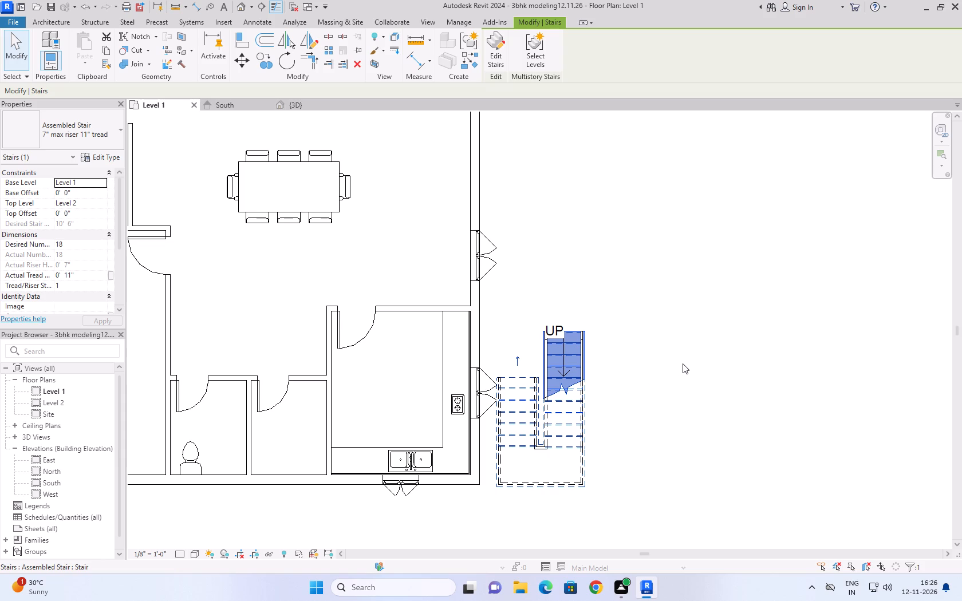
{"action": "left_click", "coordinate": [672, 350]}
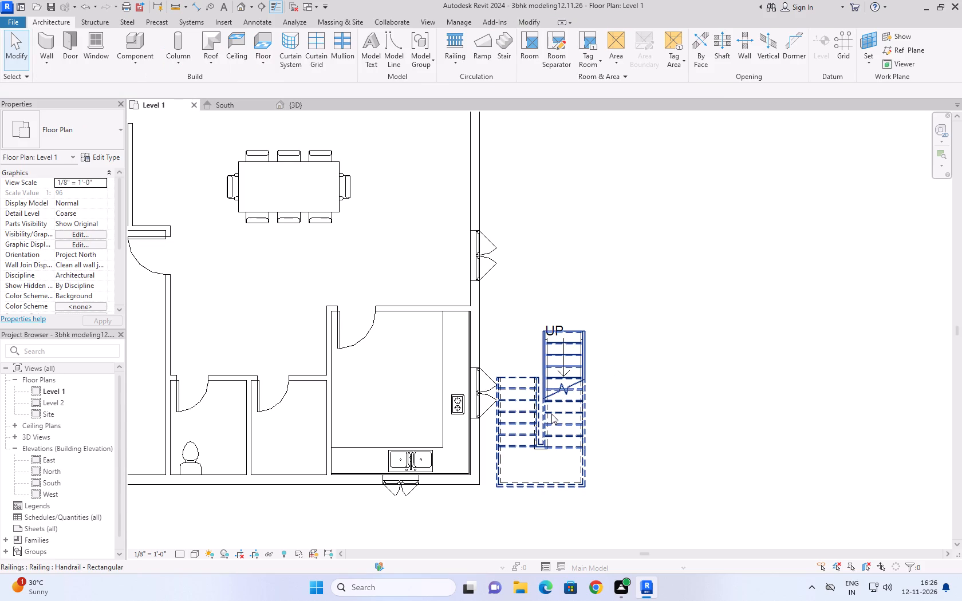
{"action": "left_click", "coordinate": [547, 414]}
{"action": "left_click", "coordinate": [666, 373]}
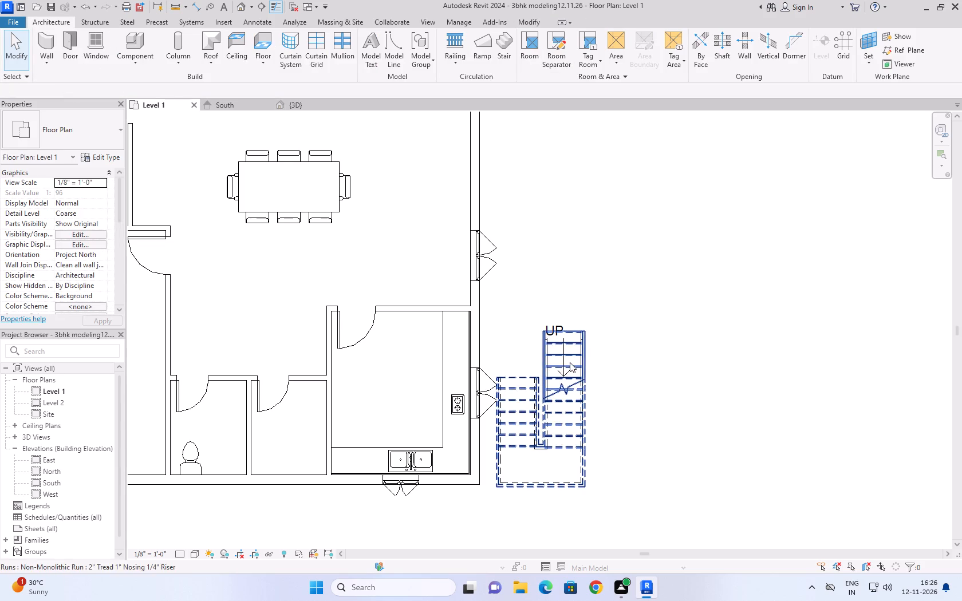
{"action": "left_click", "coordinate": [575, 365]}
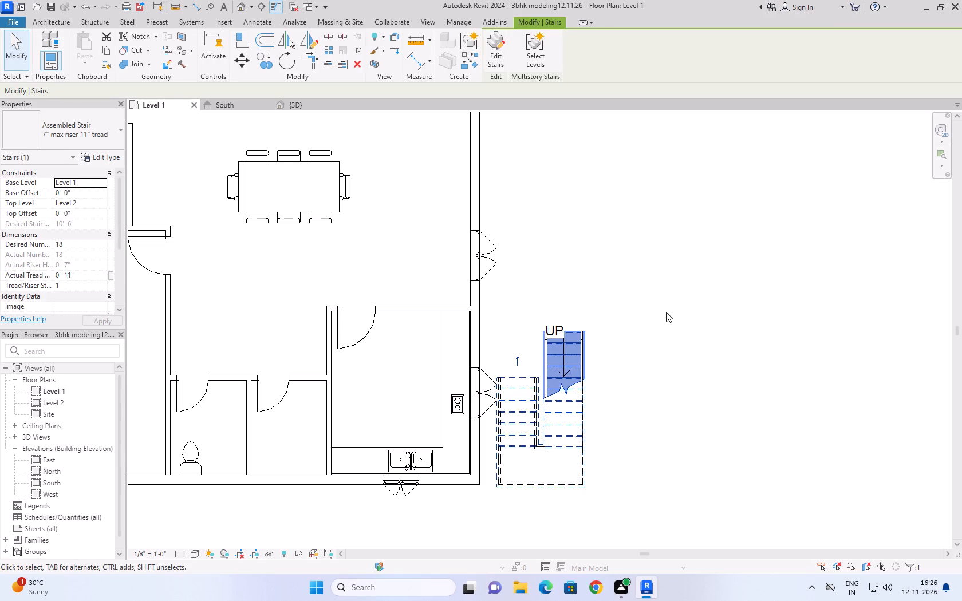
{"action": "key", "text": "Left"}
{"action": "key", "text": "Left"}
{"action": "key", "text": "Left"}
{"action": "key", "text": "Left"}
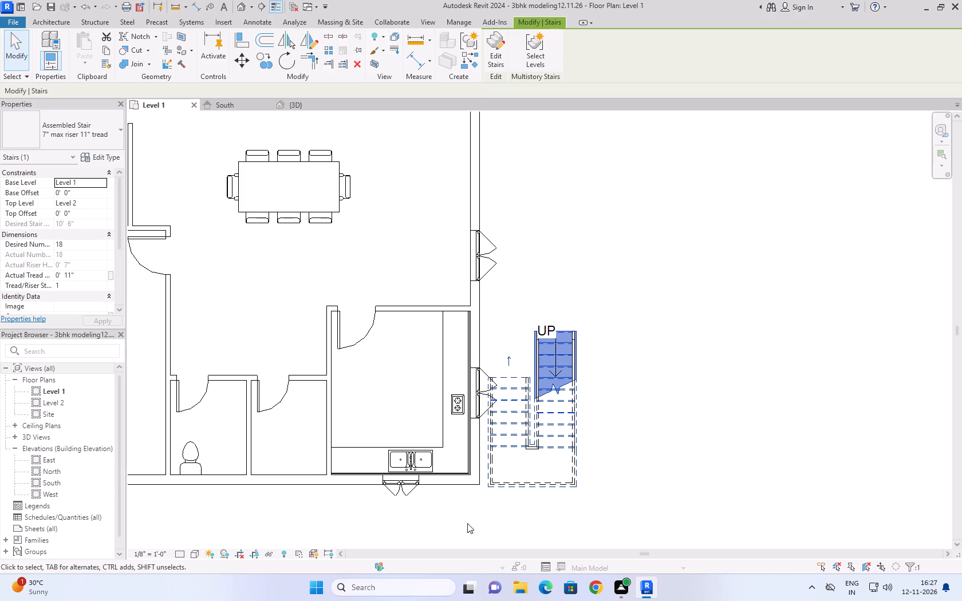
{"action": "scroll", "coordinate": [468, 517], "scroll_direction": "up", "scroll_amount": 4}
{"action": "scroll", "coordinate": [486, 412], "scroll_direction": "up", "scroll_amount": 1}
{"action": "middle_click_drag", "start_coordinate": [487, 410], "coordinate": [432, 473]}
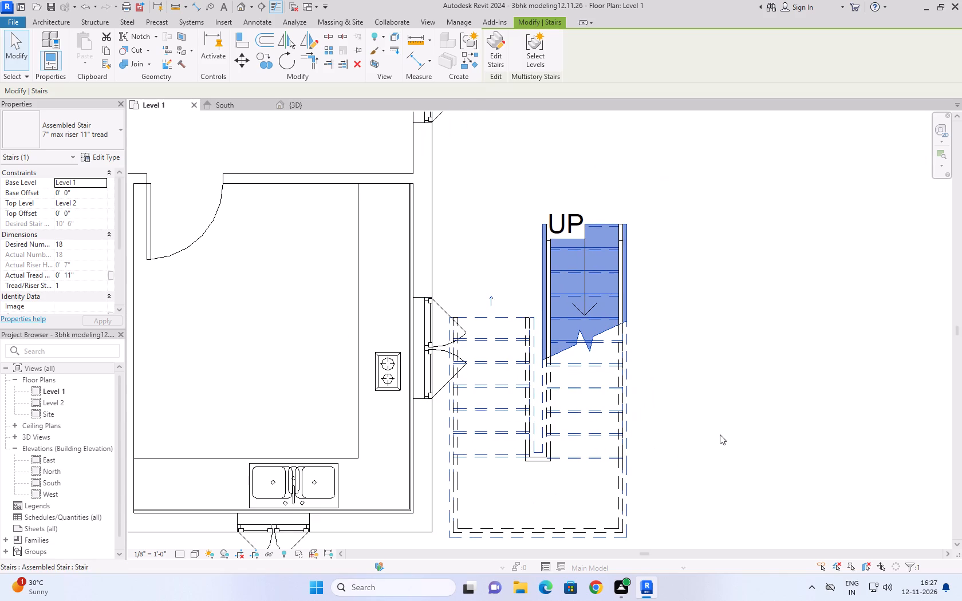
{"action": "key", "text": "Left"}
{"action": "key", "text": "Left"}
{"action": "key", "text": "Left"}
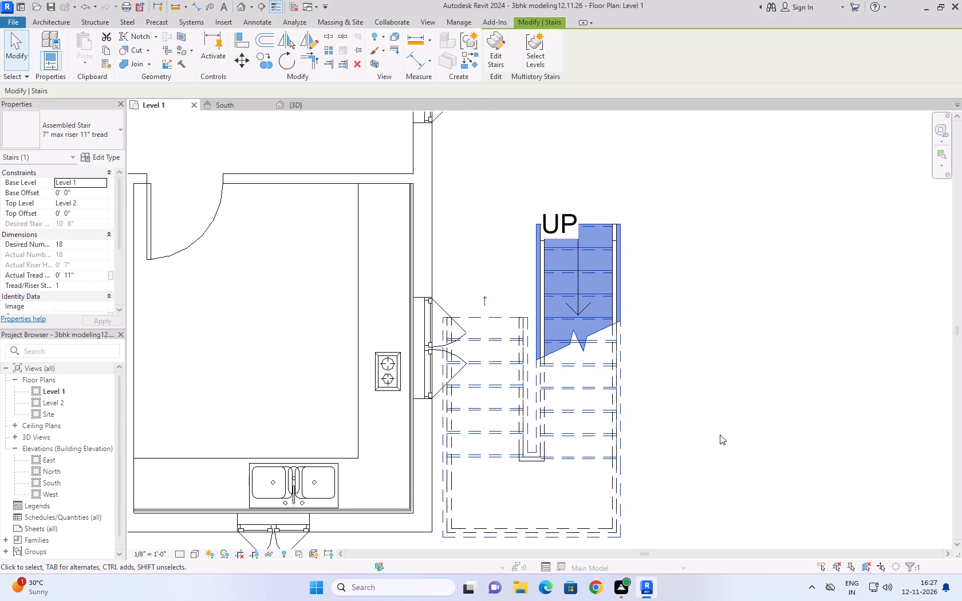
{"action": "key", "text": "Left"}
{"action": "key", "text": "Left"}
{"action": "key", "text": "Left"}
{"action": "key", "text": "Left"}
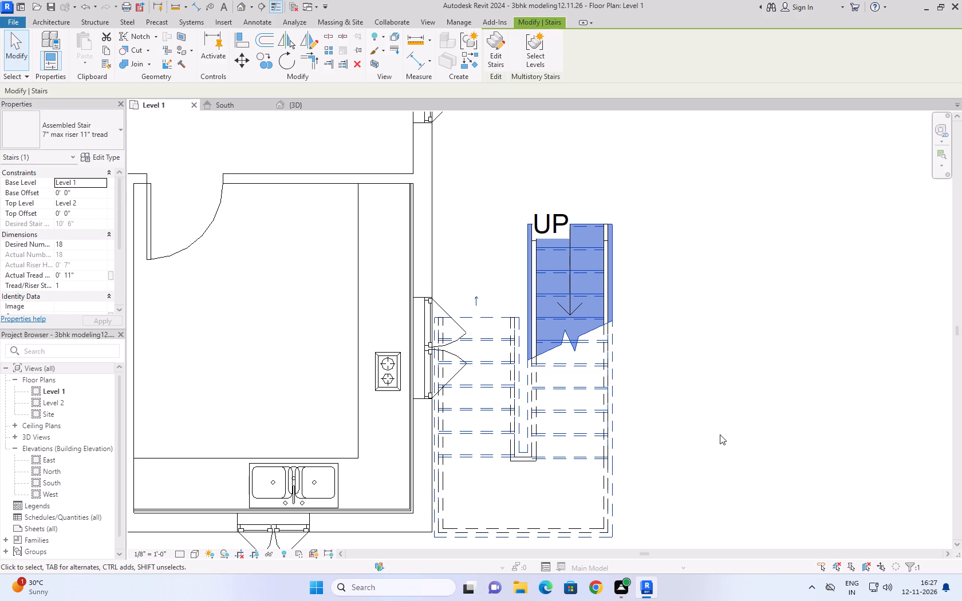
{"action": "scroll", "coordinate": [708, 424], "scroll_direction": "up", "scroll_amount": 3}
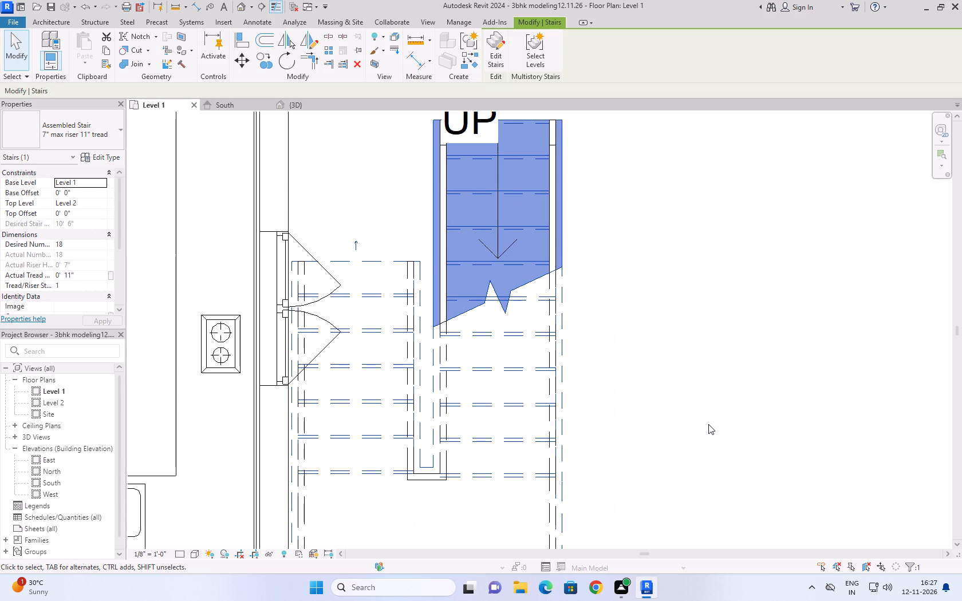
{"action": "key", "text": "Left"}
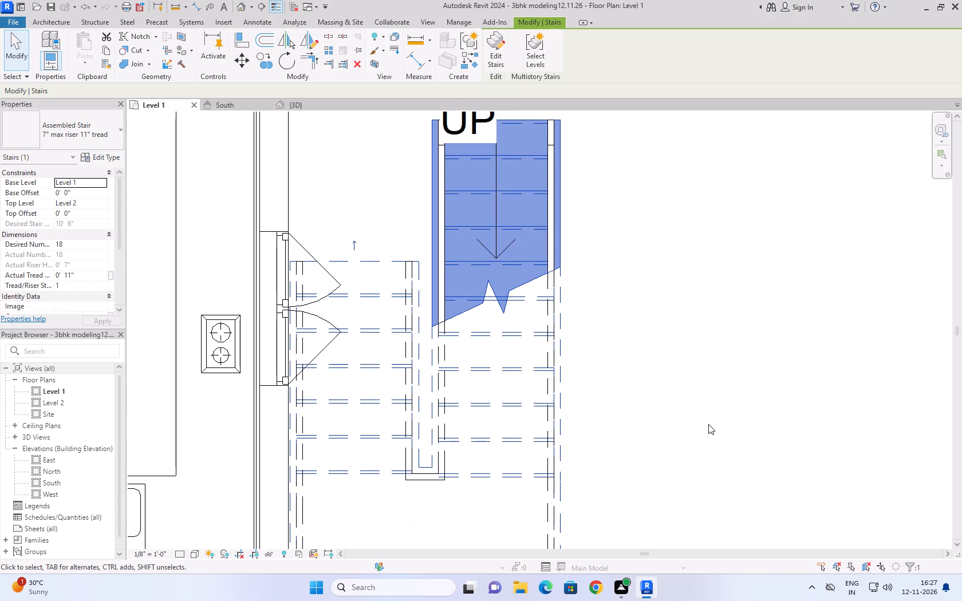
Nudge the stair north until its landing's outer edge nearly lines up with the outer face of the kitchen's sink wall.
{"action": "key", "text": "Up"}
{"action": "key", "text": "Up"}
{"action": "key", "text": "Up"}
{"action": "scroll", "coordinate": [646, 392], "scroll_direction": "down", "scroll_amount": 5}
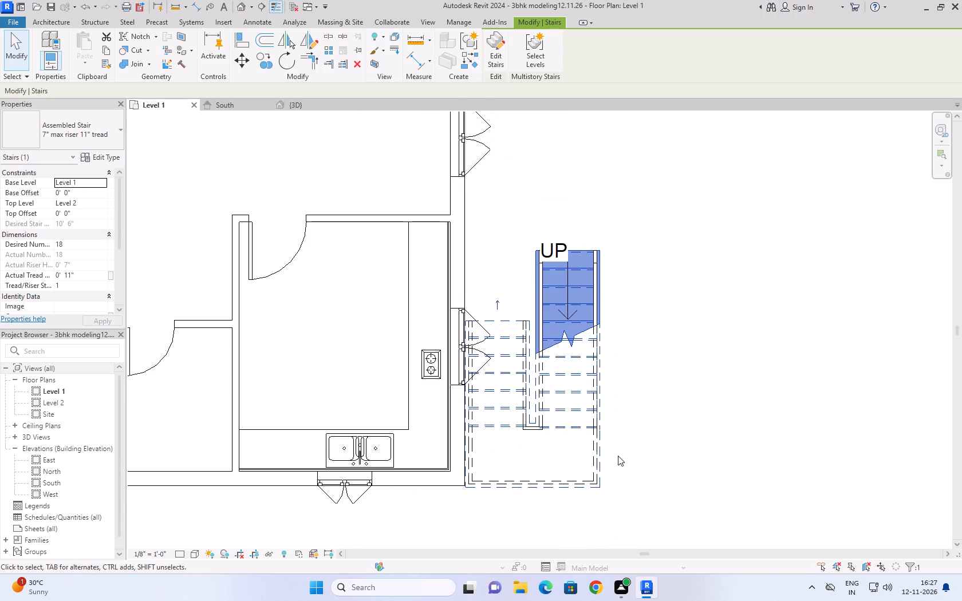
{"action": "scroll", "coordinate": [481, 514], "scroll_direction": "up", "scroll_amount": 11}
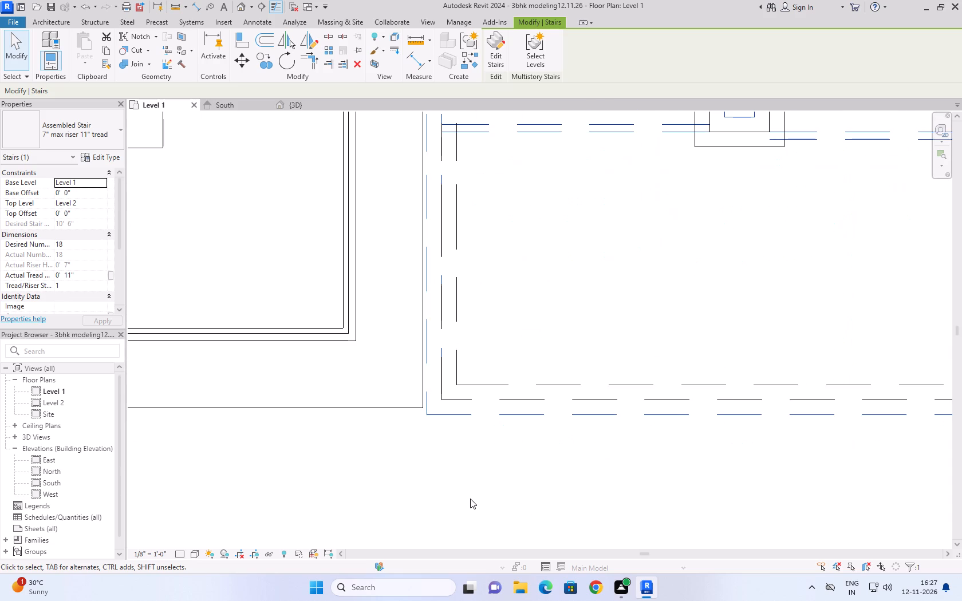
{"action": "key", "text": "Up"}
{"action": "key", "text": "Up"}
{"action": "key", "text": "Up"}
{"action": "key", "text": "Up"}
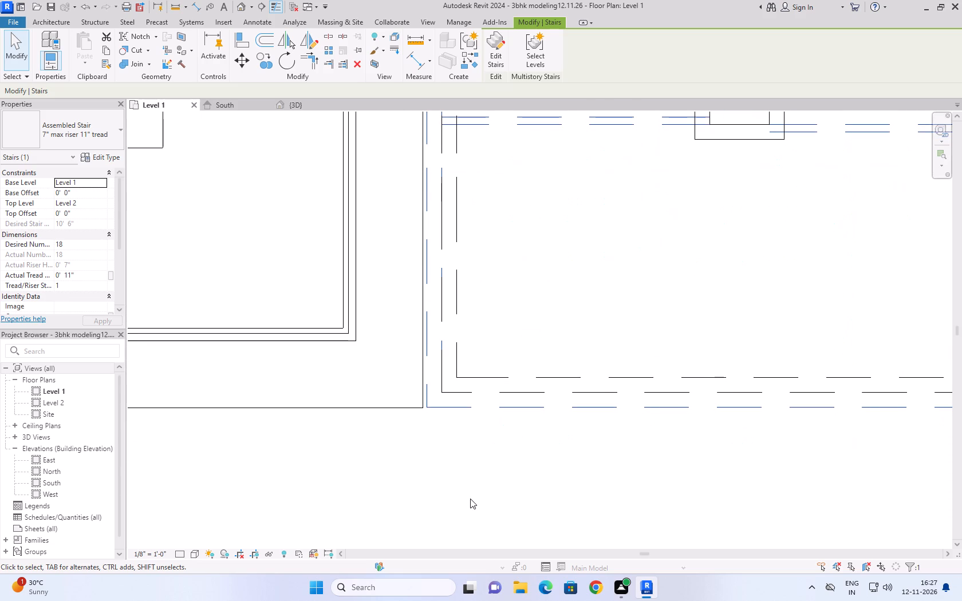
{"action": "key", "text": "Down"}
{"action": "scroll", "coordinate": [349, 471], "scroll_direction": "up", "scroll_amount": 5}
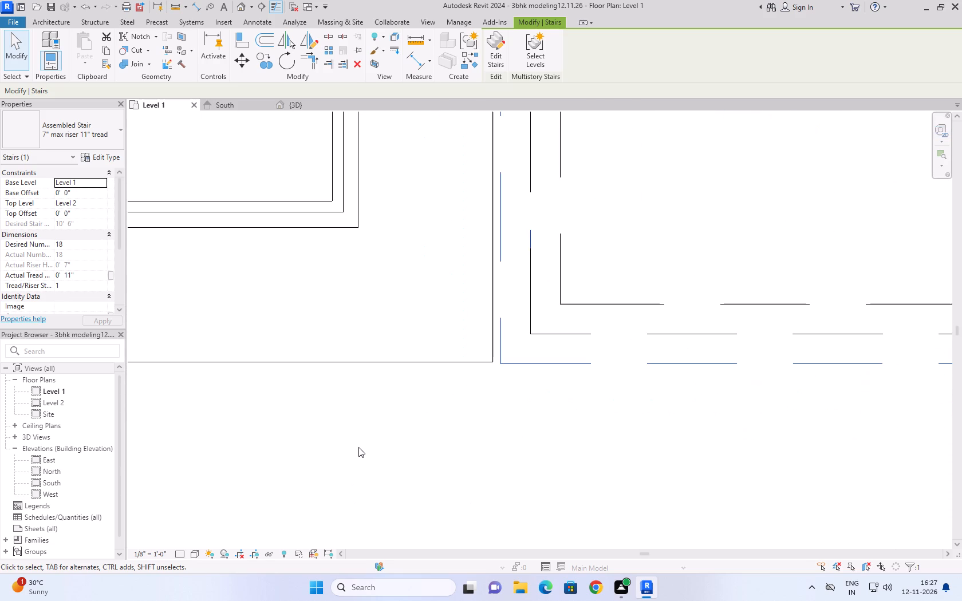
Align the stair landing's outer edge with the exterior face of the kitchen's sink wall, leaving it unlocked.
{"action": "middle_click_drag", "start_coordinate": [541, 376], "coordinate": [373, 427]}
{"action": "scroll", "coordinate": [525, 383], "scroll_direction": "up", "scroll_amount": 1}
{"action": "scroll", "coordinate": [361, 429], "scroll_direction": "up", "scroll_amount": 5}
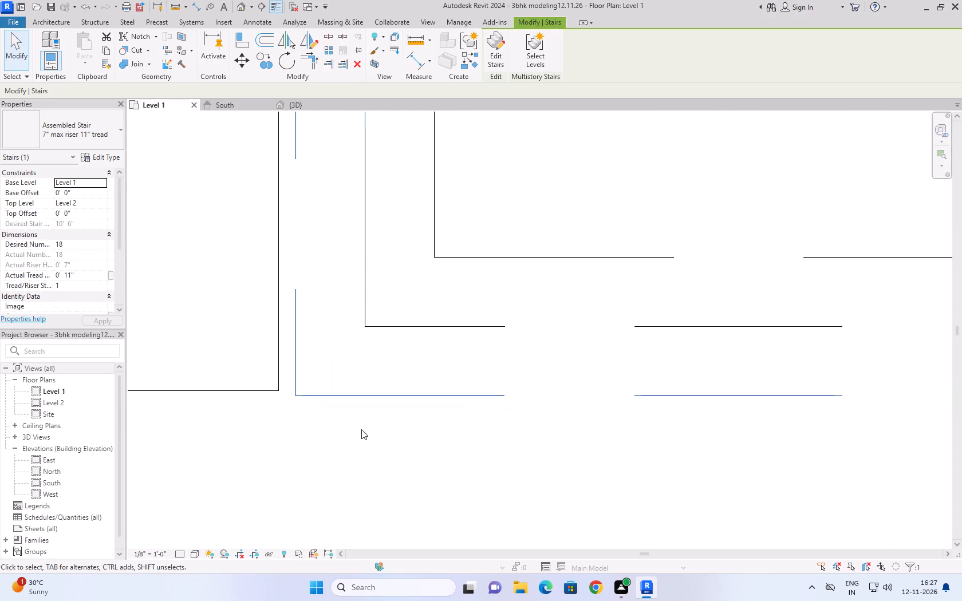
{"action": "type", "text": "al"}
{"action": "left_click", "coordinate": [250, 394]}
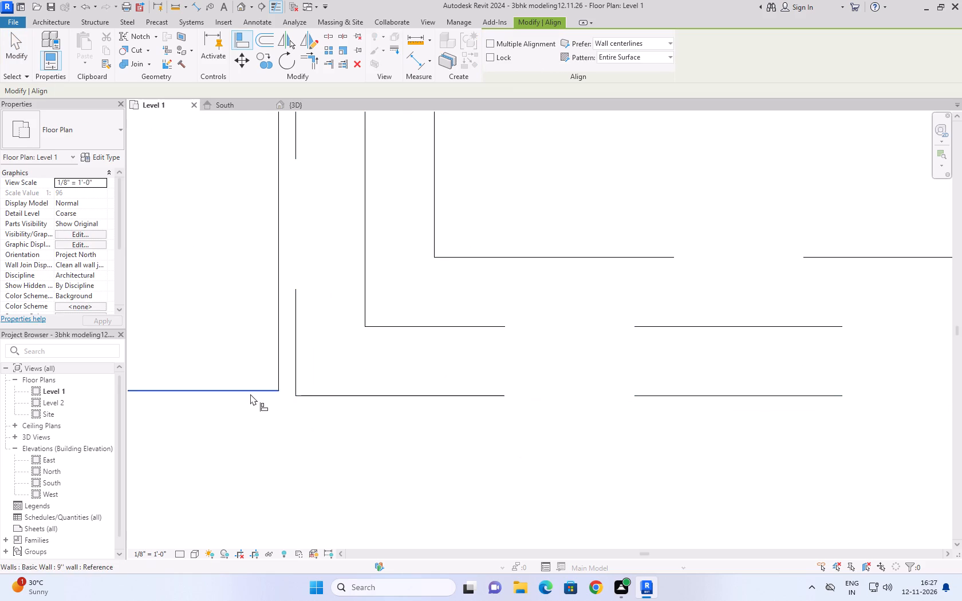
{"action": "left_click", "coordinate": [372, 397]}
{"action": "scroll", "coordinate": [376, 442], "scroll_direction": "down", "scroll_amount": 18}
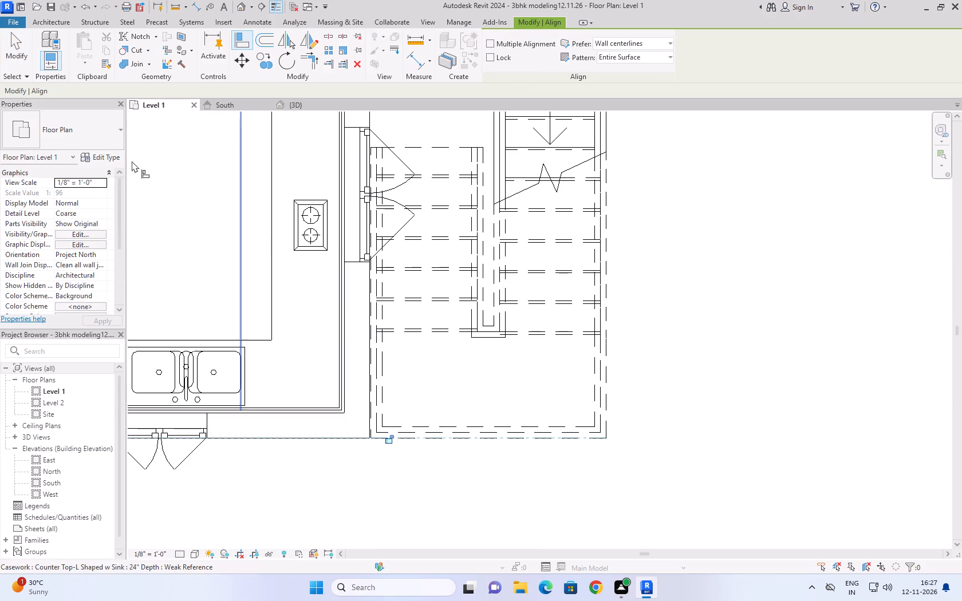
{"action": "left_click", "coordinate": [19, 47]}
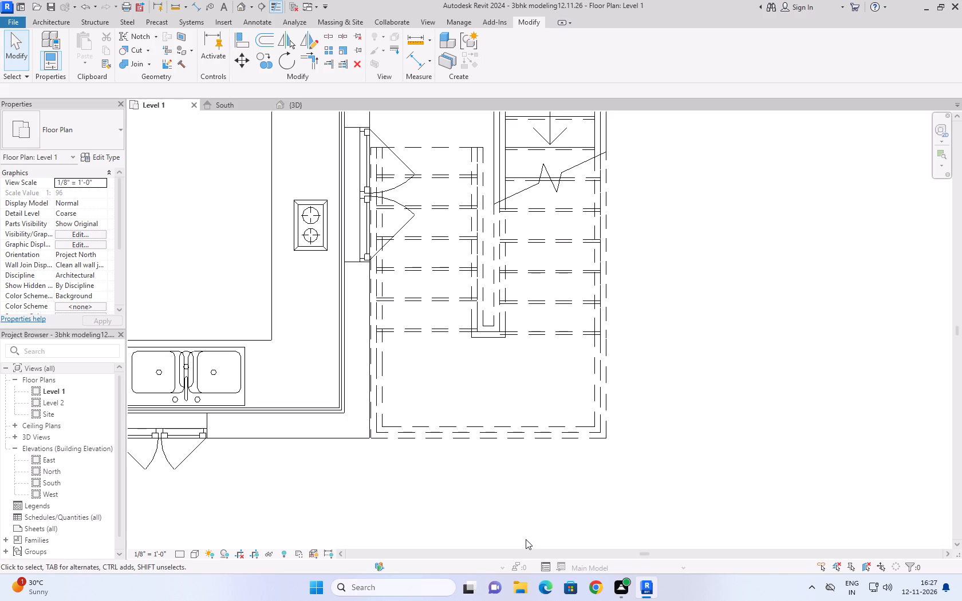
{"action": "scroll", "coordinate": [515, 525], "scroll_direction": "down", "scroll_amount": 3}
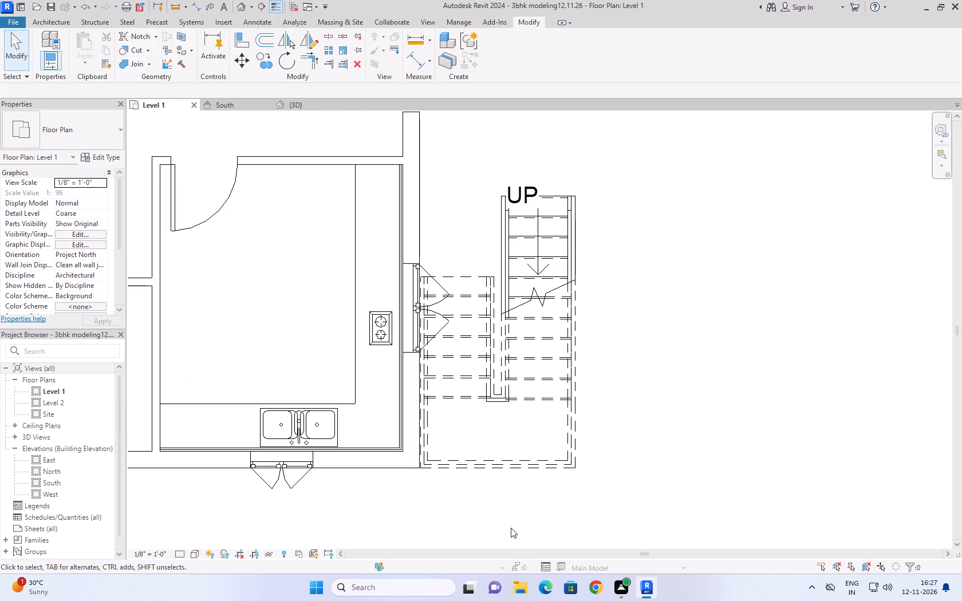
{"action": "left_click", "coordinate": [627, 519]}
Inspect the stair's position against the kitchen walls in the 3D view and in the full Level 1 floor plan.
{"action": "left_click", "coordinate": [295, 109]}
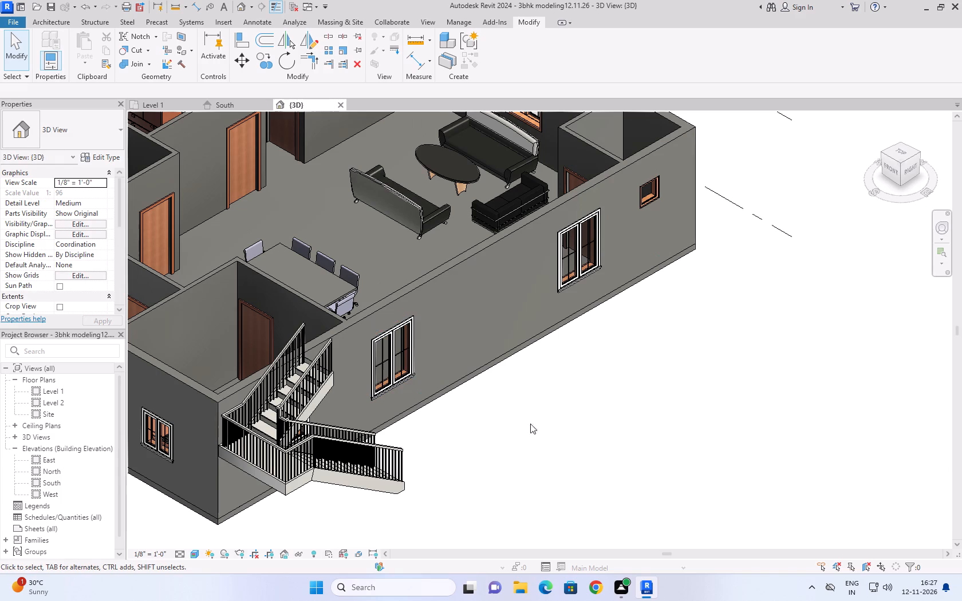
{"action": "left_click", "coordinate": [563, 428]}
{"action": "middle_click_drag", "start_coordinate": [733, 423], "coordinate": [592, 439], "text": "shift"}
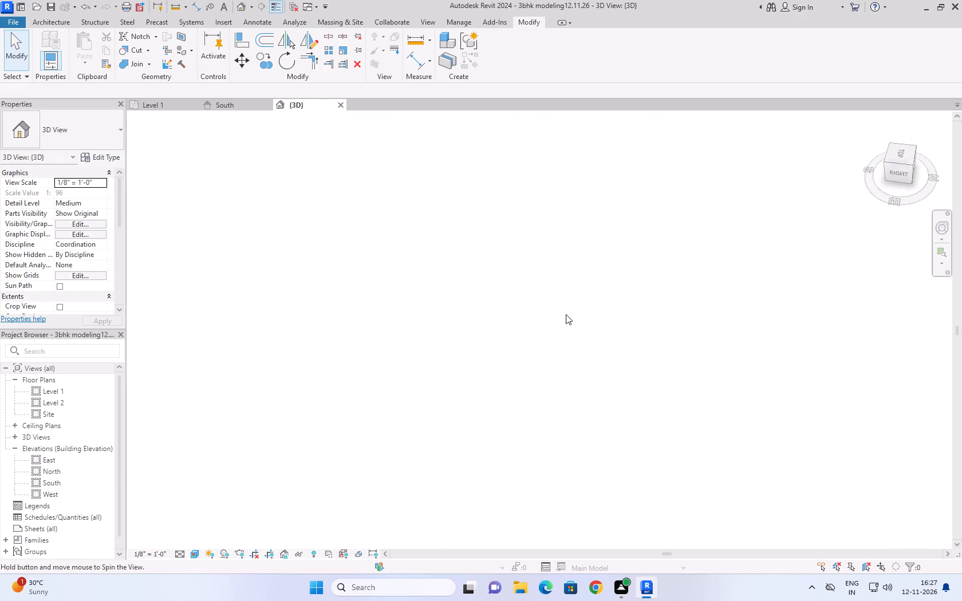
{"action": "scroll", "coordinate": [569, 289], "scroll_direction": "down", "scroll_amount": 8}
{"action": "middle_click_drag", "start_coordinate": [624, 352], "coordinate": [585, 389], "text": "shift"}
{"action": "scroll", "coordinate": [586, 389], "scroll_direction": "down", "scroll_amount": 1, "text": "shift"}
{"action": "middle_click_drag", "start_coordinate": [619, 319], "coordinate": [587, 377], "text": "shift"}
{"action": "scroll", "coordinate": [619, 322], "scroll_direction": "down", "scroll_amount": 1, "text": "shift"}
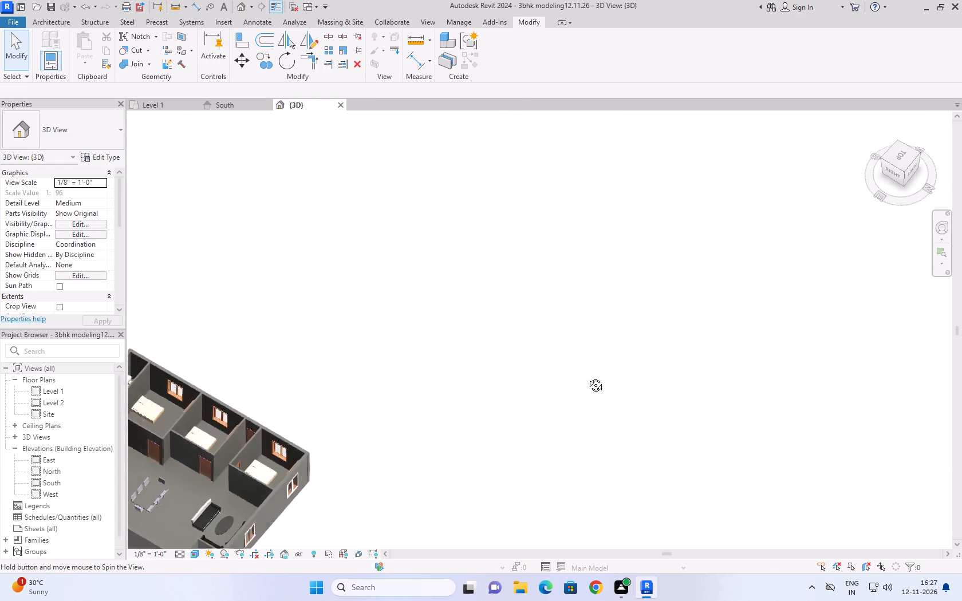
{"action": "middle_click_drag", "start_coordinate": [587, 377], "coordinate": [567, 390], "text": "shift"}
{"action": "scroll", "coordinate": [567, 390], "scroll_direction": "down", "scroll_amount": 8, "text": "shift"}
{"action": "middle_click_drag", "start_coordinate": [537, 434], "coordinate": [470, 450], "text": "shift"}
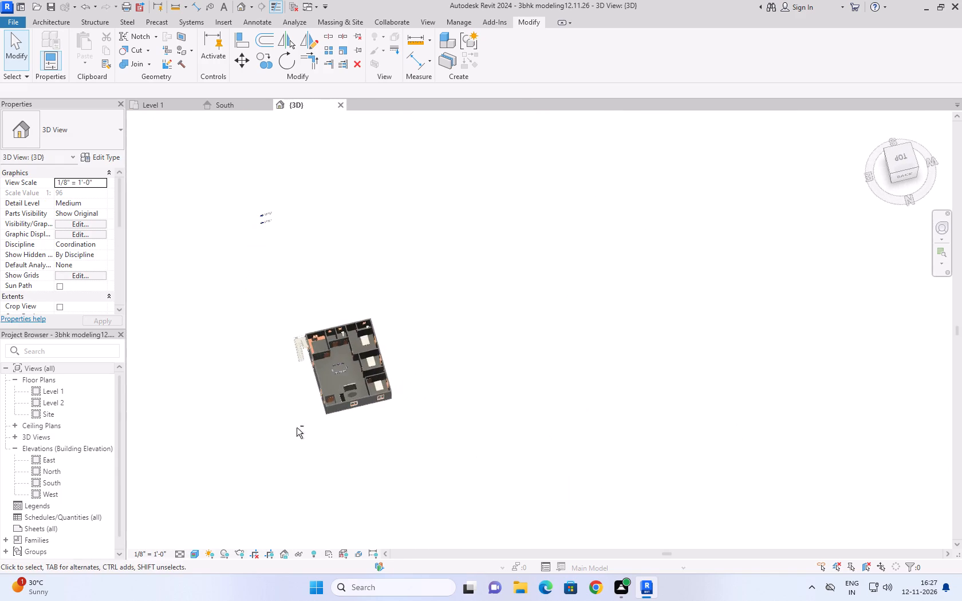
{"action": "scroll", "coordinate": [307, 362], "scroll_direction": "up", "scroll_amount": 10}
{"action": "scroll", "coordinate": [215, 253], "scroll_direction": "up", "scroll_amount": 9}
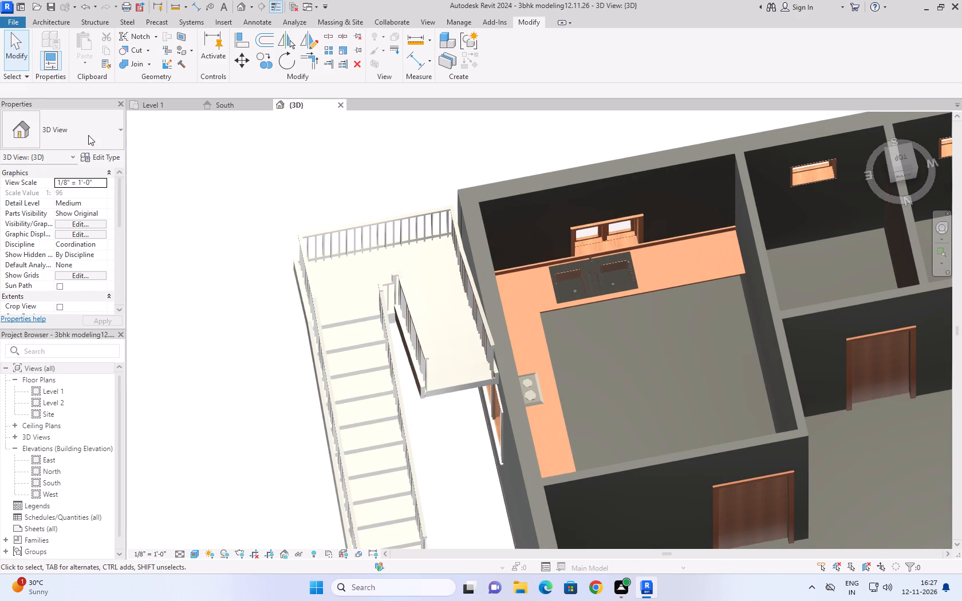
{"action": "left_click", "coordinate": [17, 51]}
{"action": "left_click", "coordinate": [172, 102]}
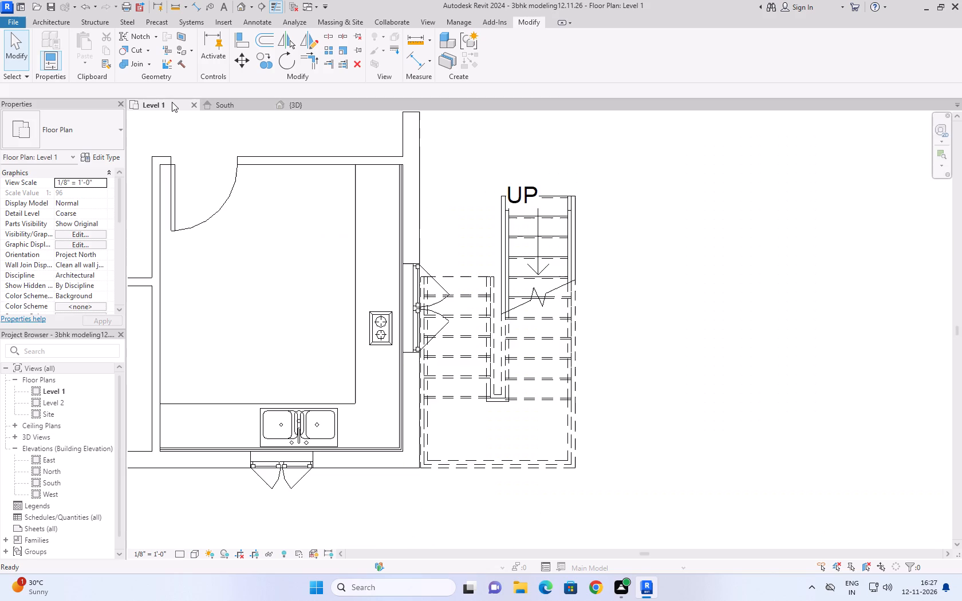
{"action": "left_click", "coordinate": [720, 438]}
{"action": "scroll", "coordinate": [720, 438], "scroll_direction": "down", "scroll_amount": 7}
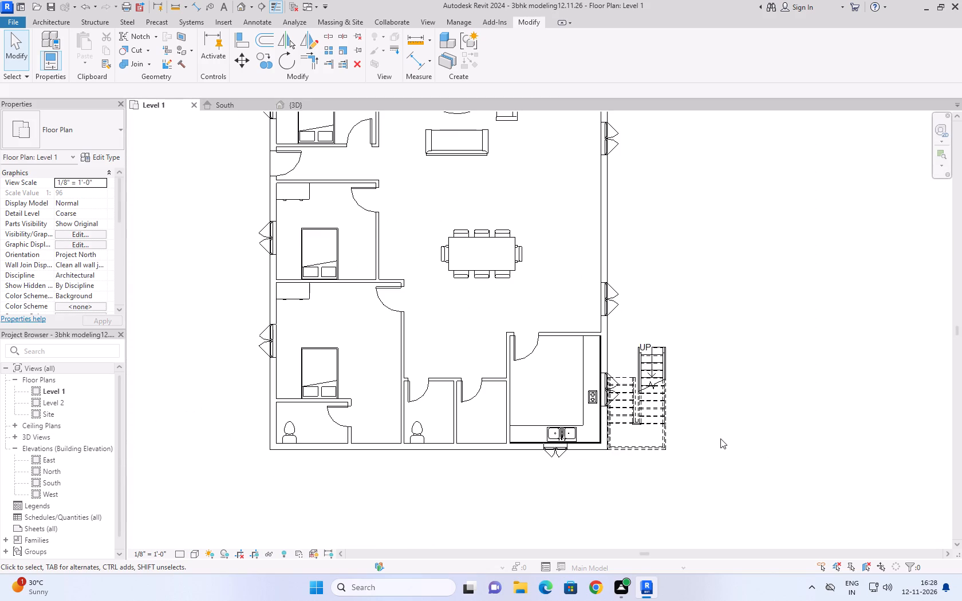
{"action": "scroll", "coordinate": [720, 438], "scroll_direction": "down", "scroll_amount": 3}
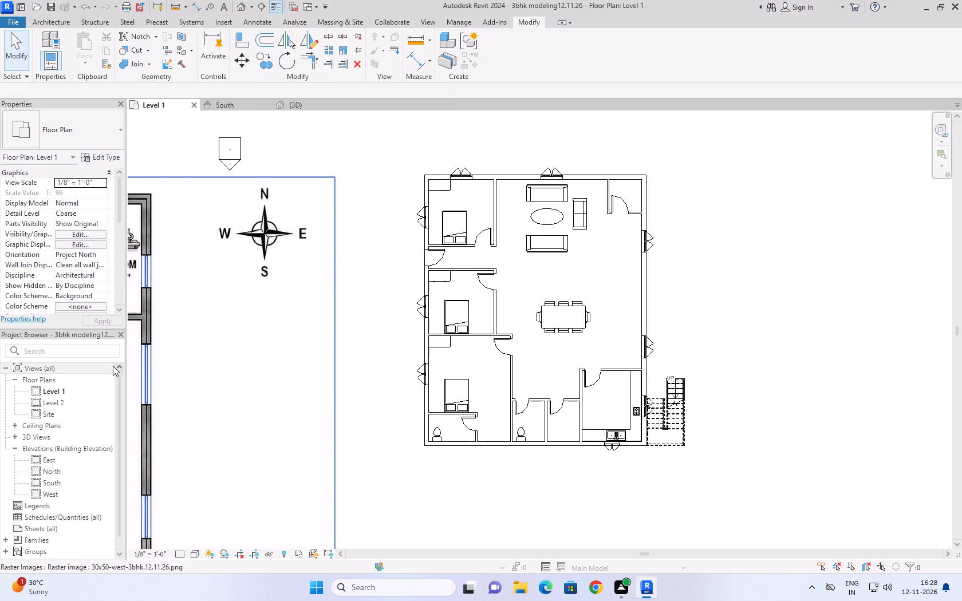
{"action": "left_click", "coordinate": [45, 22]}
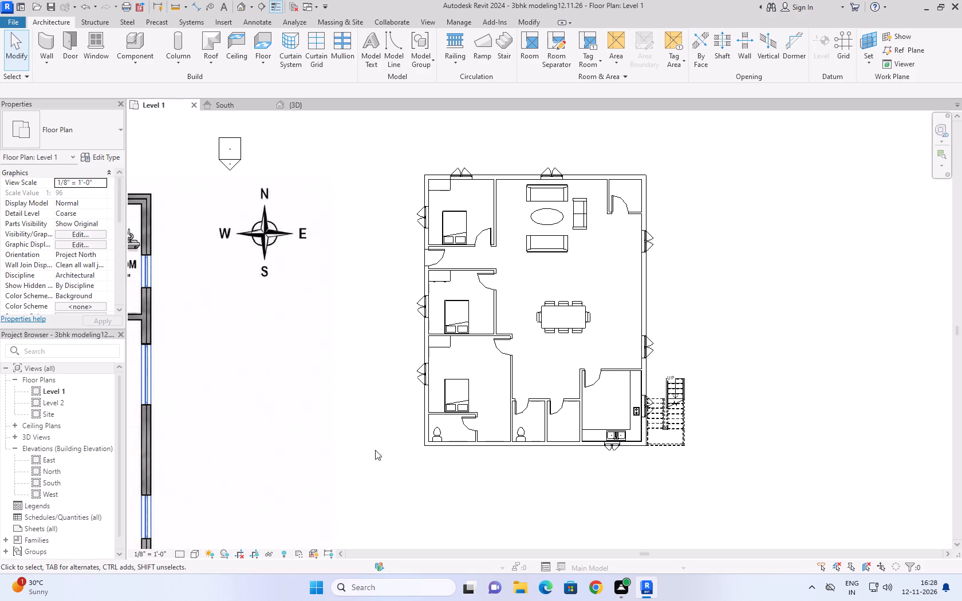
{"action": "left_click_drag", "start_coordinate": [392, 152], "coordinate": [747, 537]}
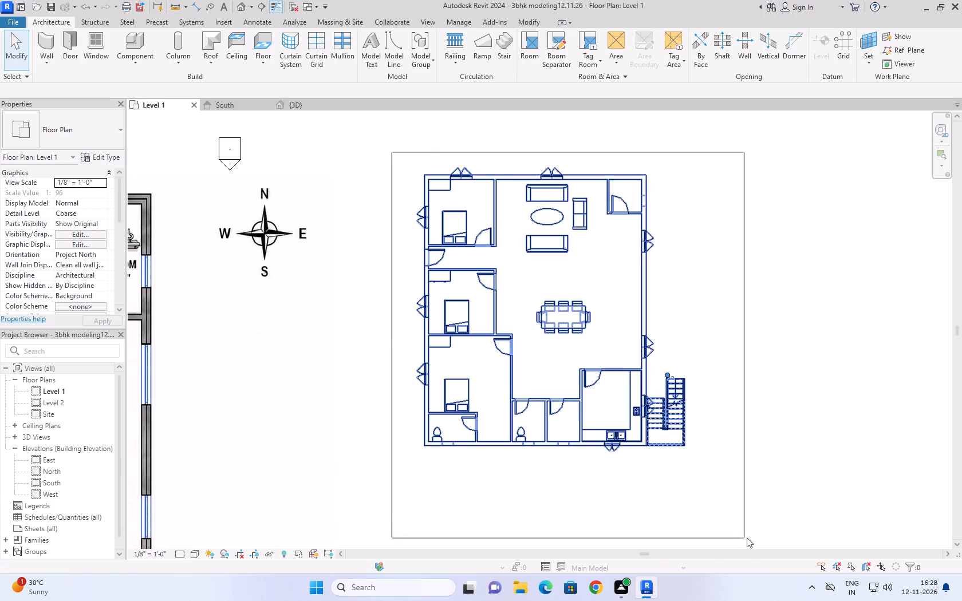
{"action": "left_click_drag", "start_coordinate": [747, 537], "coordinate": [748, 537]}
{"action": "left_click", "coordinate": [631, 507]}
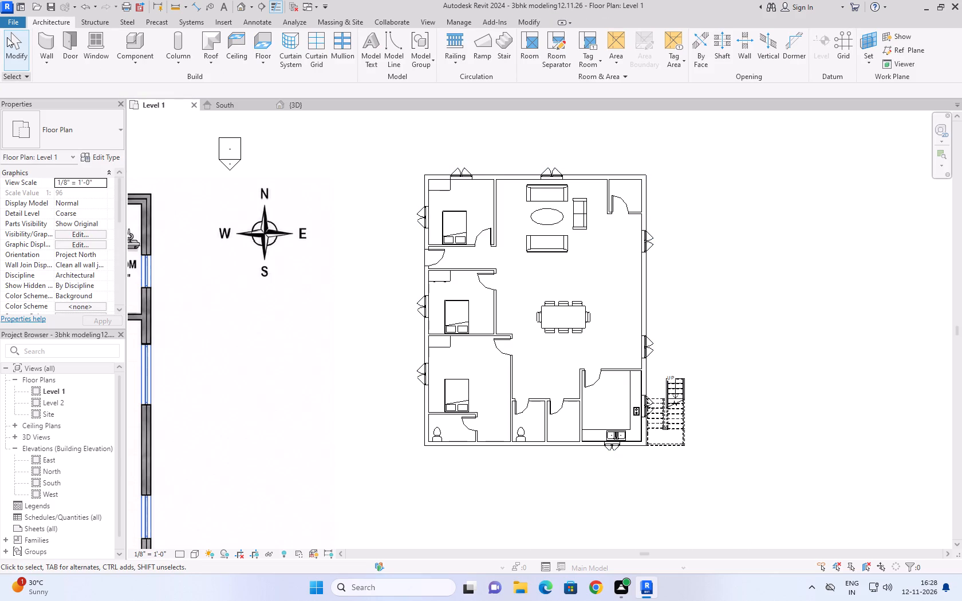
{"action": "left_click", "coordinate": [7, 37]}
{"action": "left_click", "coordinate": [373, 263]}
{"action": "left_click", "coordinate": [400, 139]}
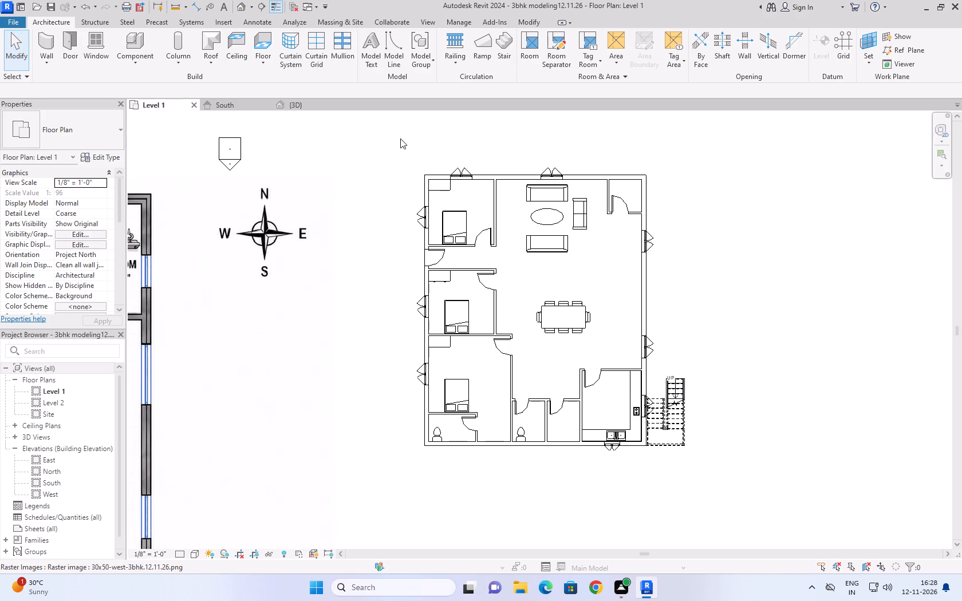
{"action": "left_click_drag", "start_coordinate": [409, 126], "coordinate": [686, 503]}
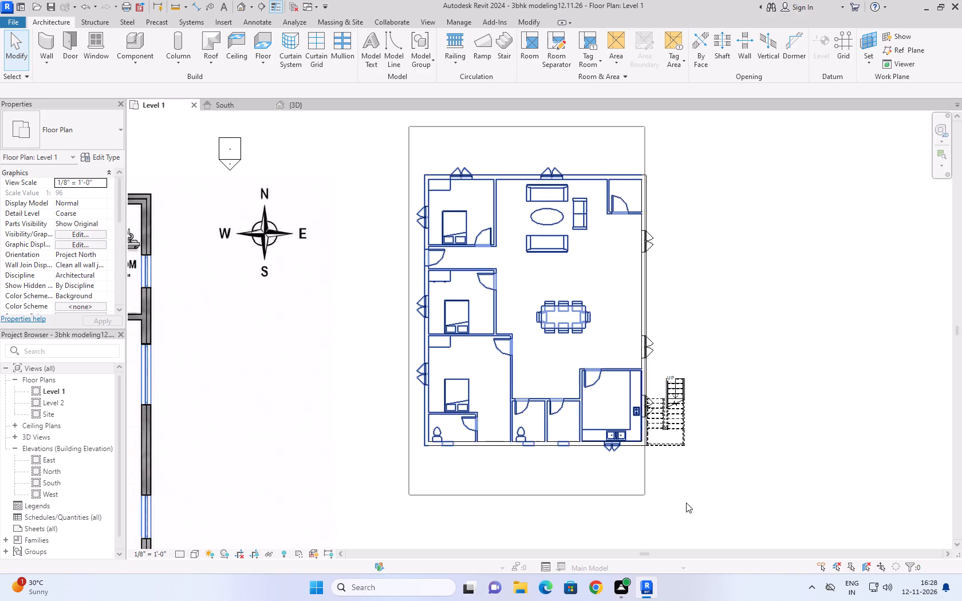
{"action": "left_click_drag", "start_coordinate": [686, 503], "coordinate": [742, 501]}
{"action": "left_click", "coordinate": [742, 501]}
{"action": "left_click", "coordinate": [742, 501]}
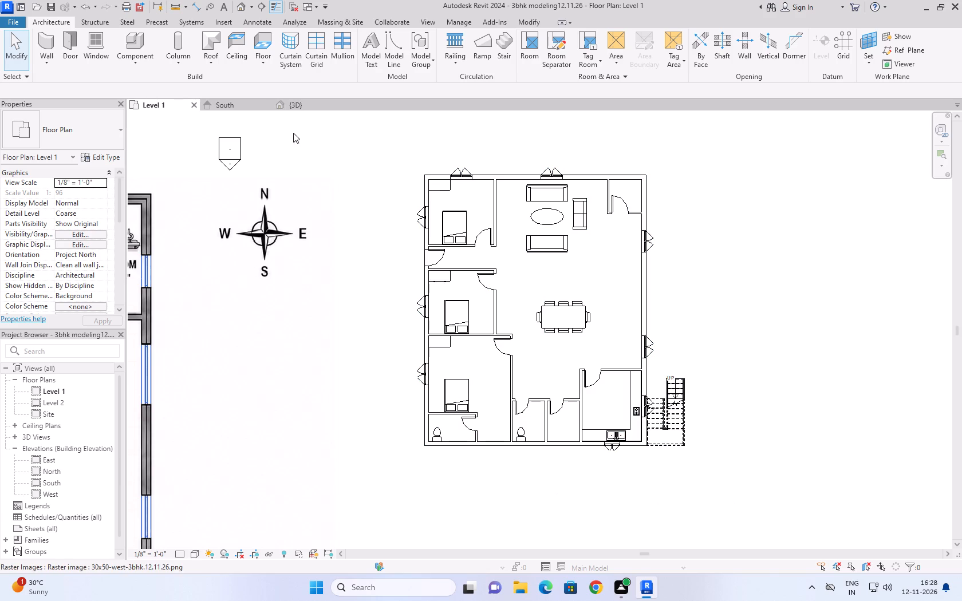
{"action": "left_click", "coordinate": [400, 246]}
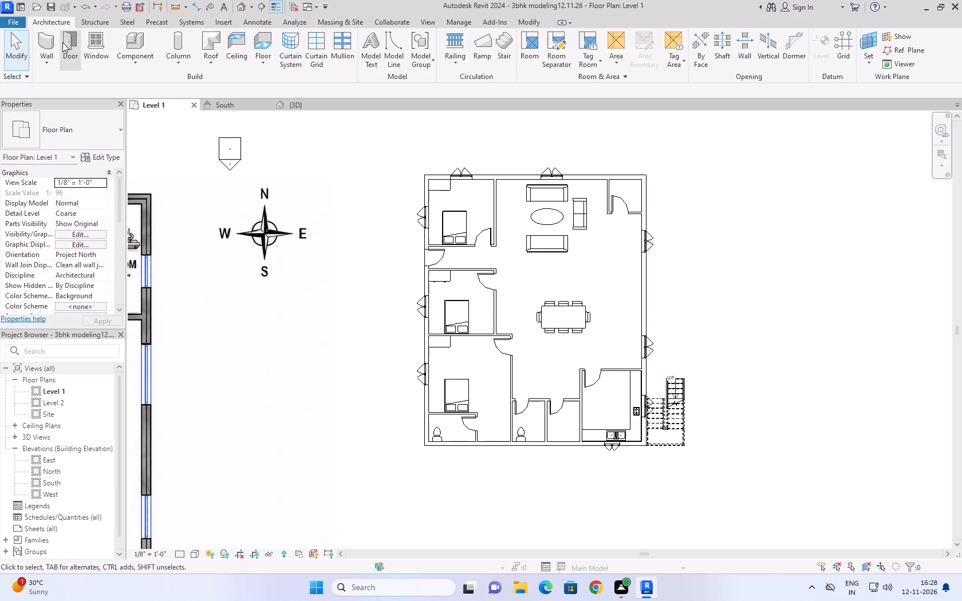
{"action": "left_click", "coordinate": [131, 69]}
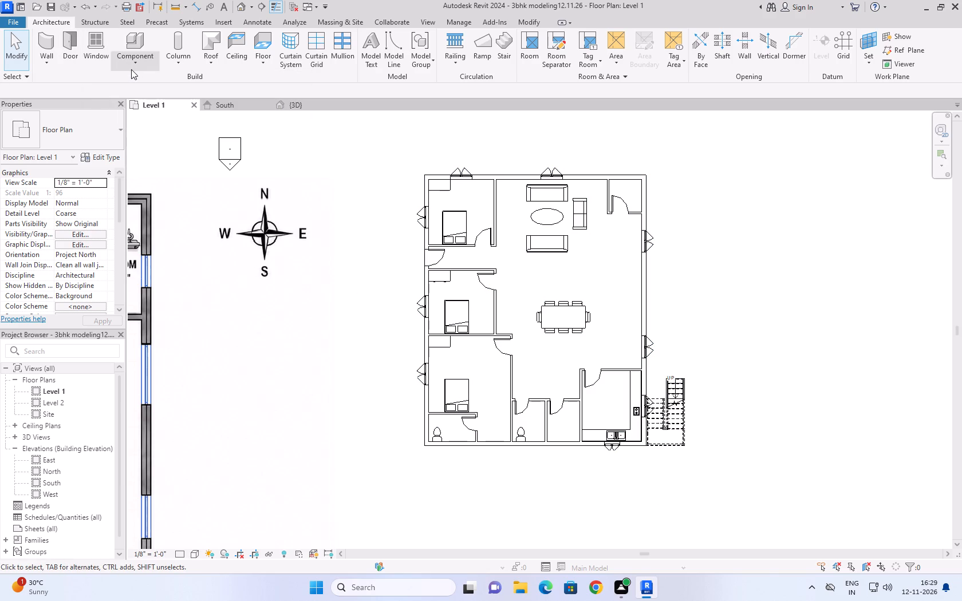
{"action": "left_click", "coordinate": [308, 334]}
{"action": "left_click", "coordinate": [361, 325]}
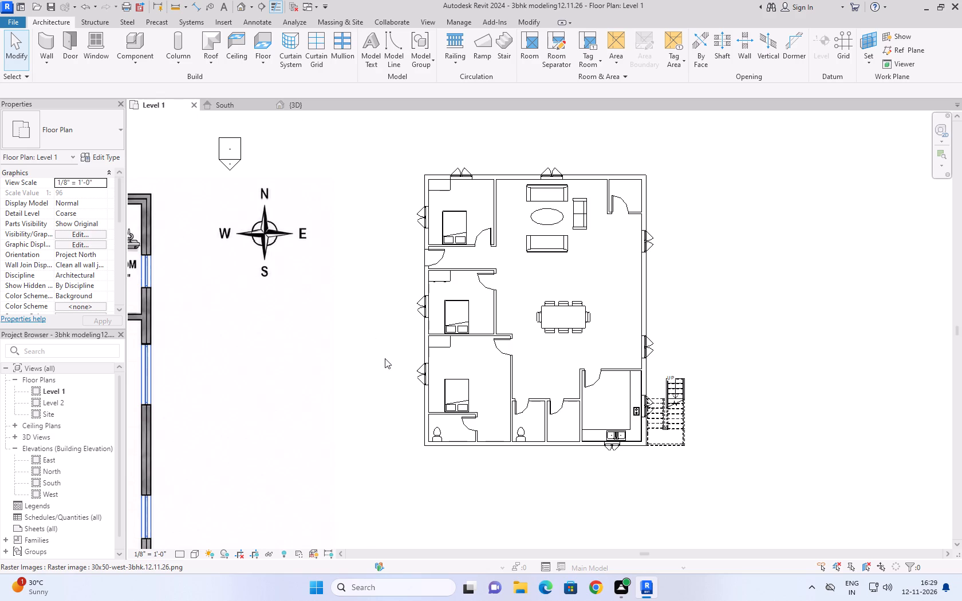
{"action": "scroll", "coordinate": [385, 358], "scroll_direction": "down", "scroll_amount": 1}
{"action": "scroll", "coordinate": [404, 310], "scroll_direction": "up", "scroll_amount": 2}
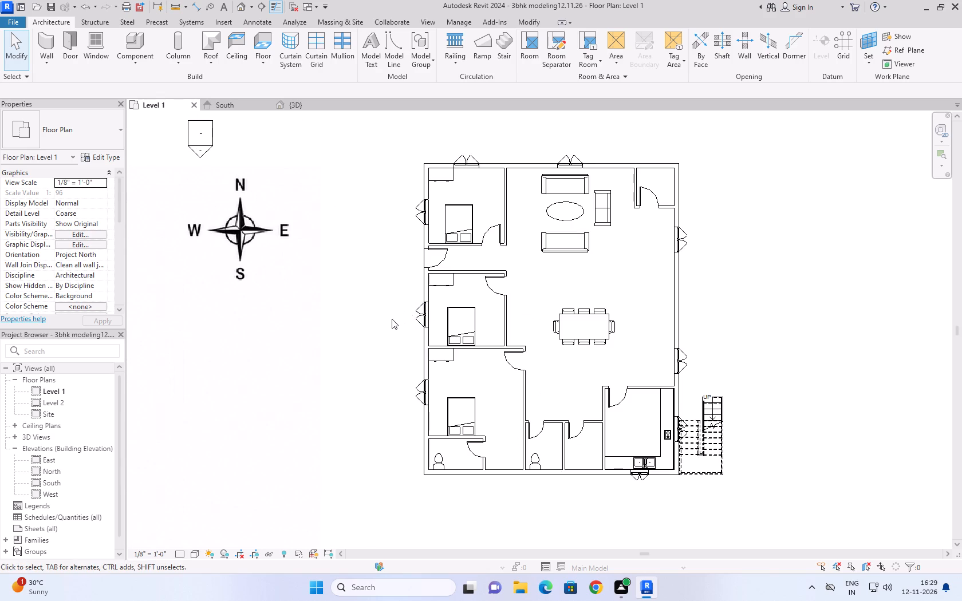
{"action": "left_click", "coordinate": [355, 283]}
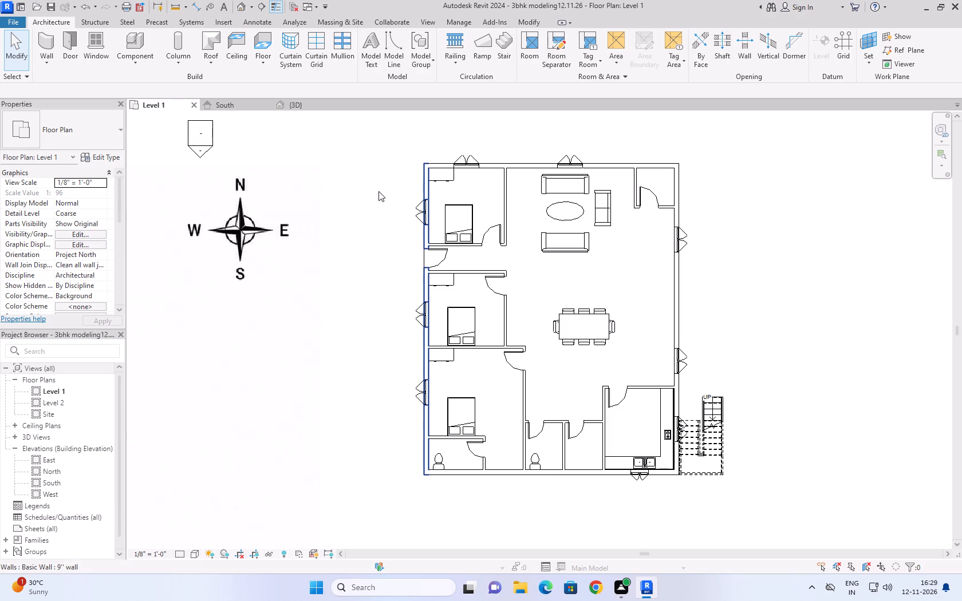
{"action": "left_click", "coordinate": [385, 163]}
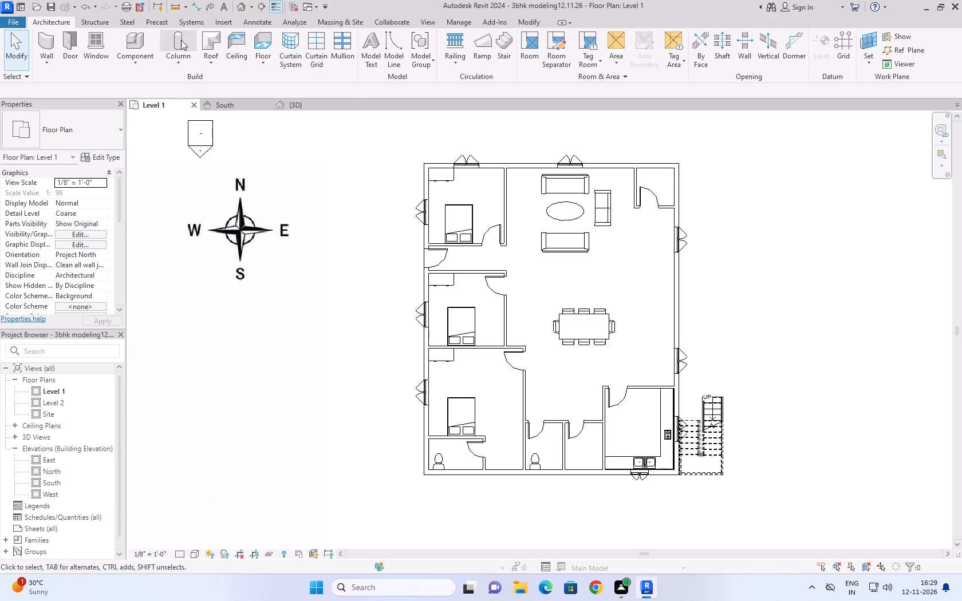
Start an architectural floor of type 6" slab on Level 1 and draw its boundary along the west wall's outer face, from northwest to southwest corner.
{"action": "left_click", "coordinate": [269, 62]}
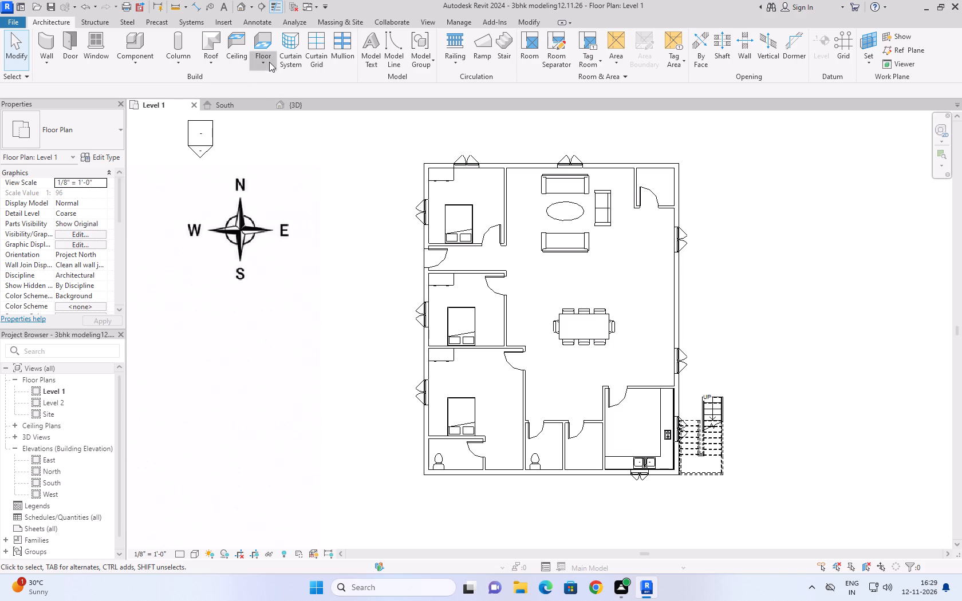
{"action": "left_click", "coordinate": [285, 83]}
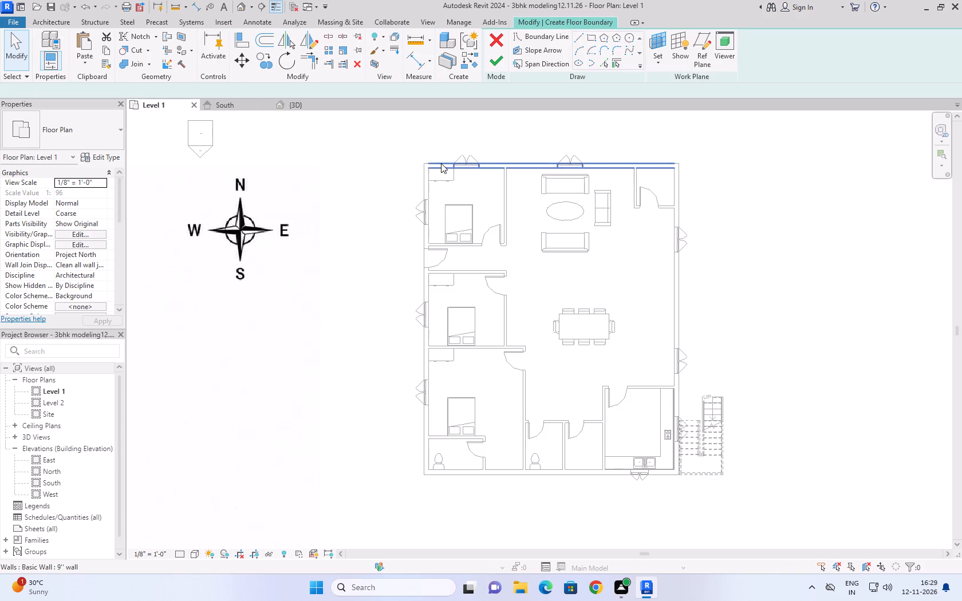
{"action": "left_click", "coordinate": [578, 33]}
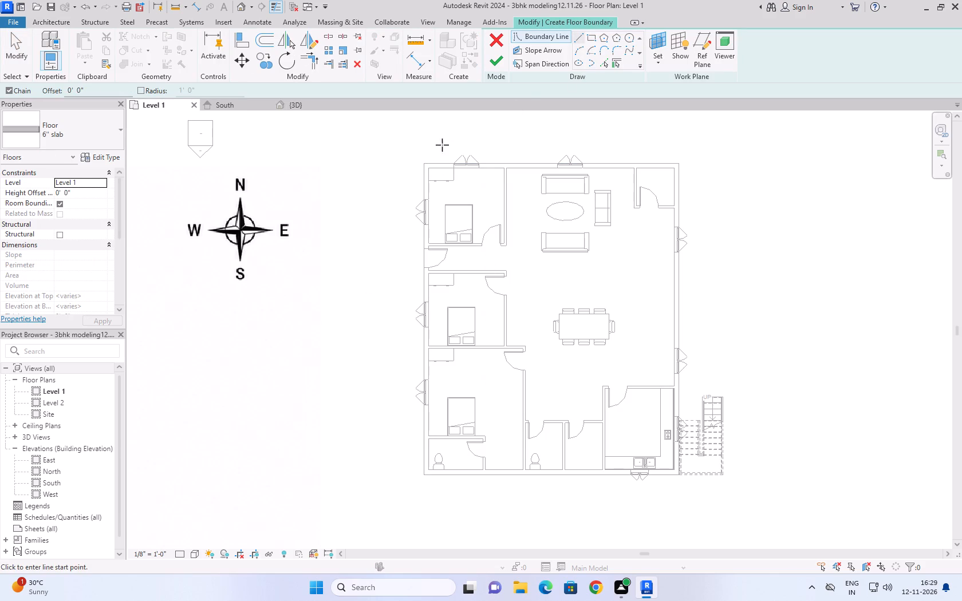
{"action": "left_click", "coordinate": [423, 162]}
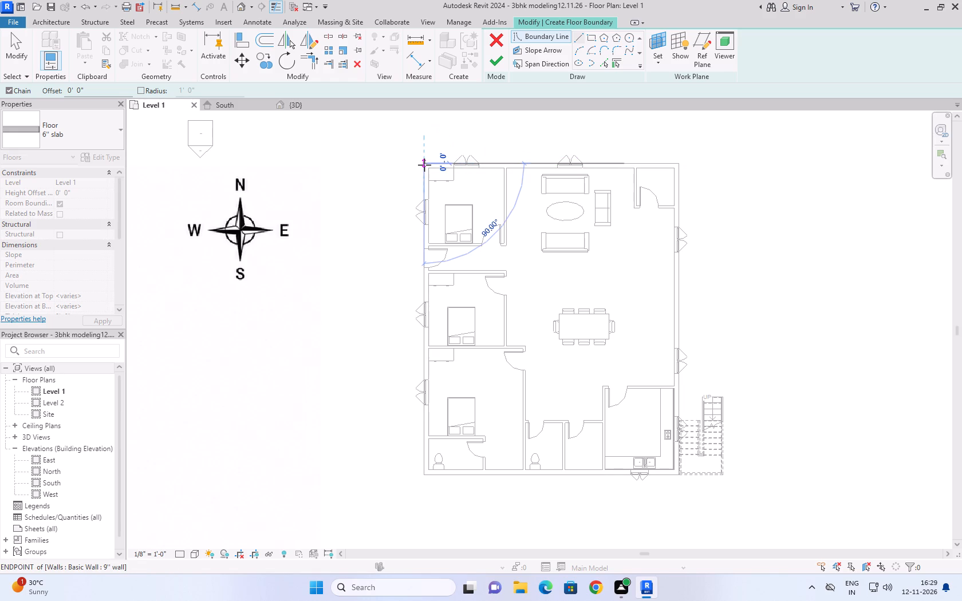
{"action": "scroll", "coordinate": [425, 163], "scroll_direction": "up", "scroll_amount": 6}
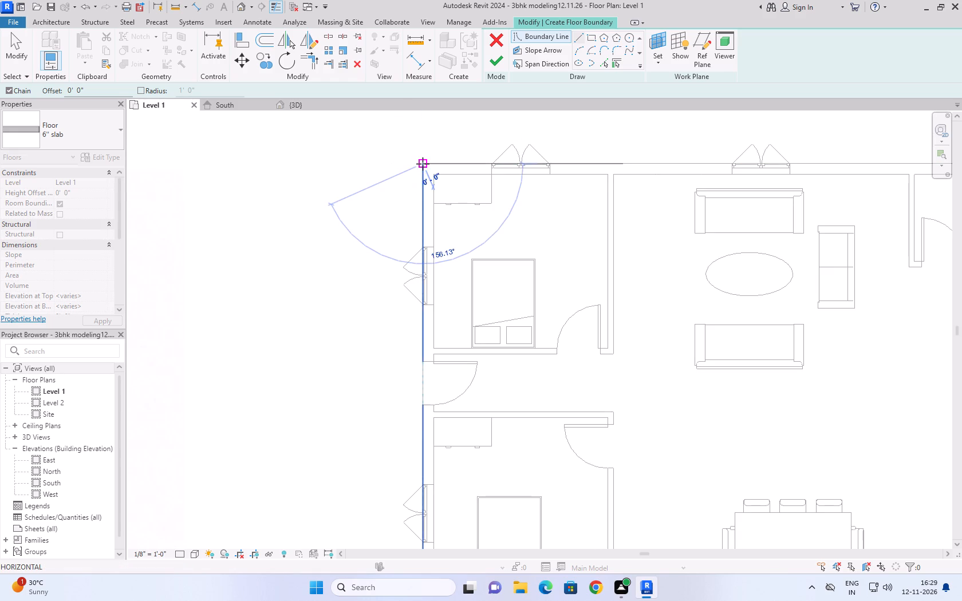
{"action": "left_click", "coordinate": [423, 164]}
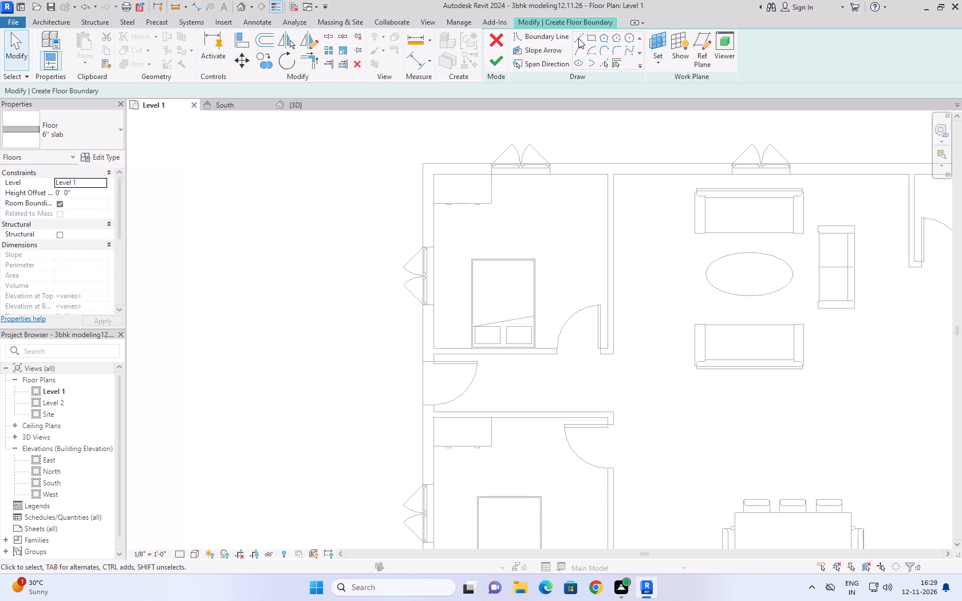
{"action": "left_click", "coordinate": [578, 38]}
{"action": "left_click", "coordinate": [424, 163]}
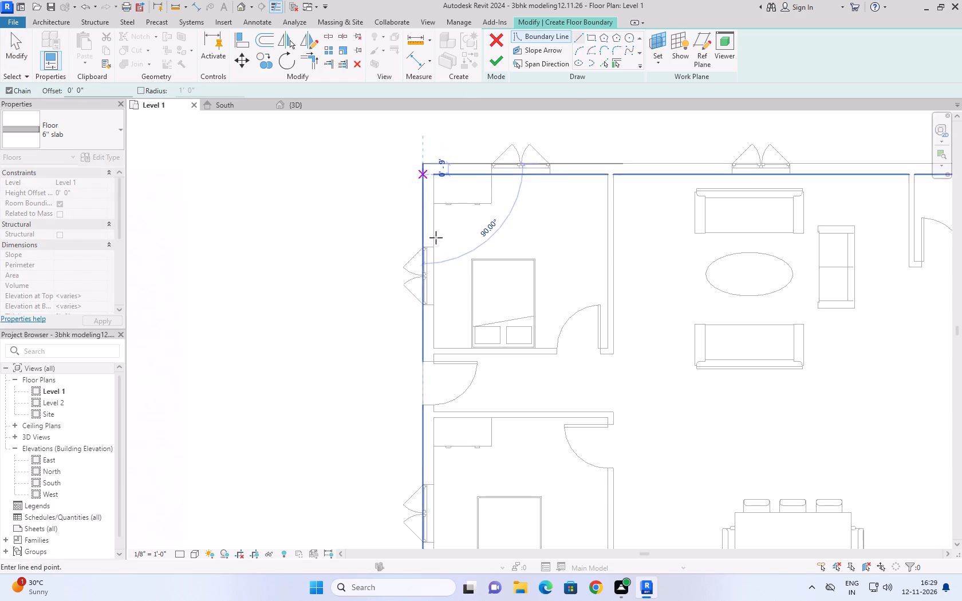
{"action": "scroll", "coordinate": [421, 325], "scroll_direction": "down", "scroll_amount": 13}
{"action": "scroll", "coordinate": [423, 430], "scroll_direction": "up", "scroll_amount": 10}
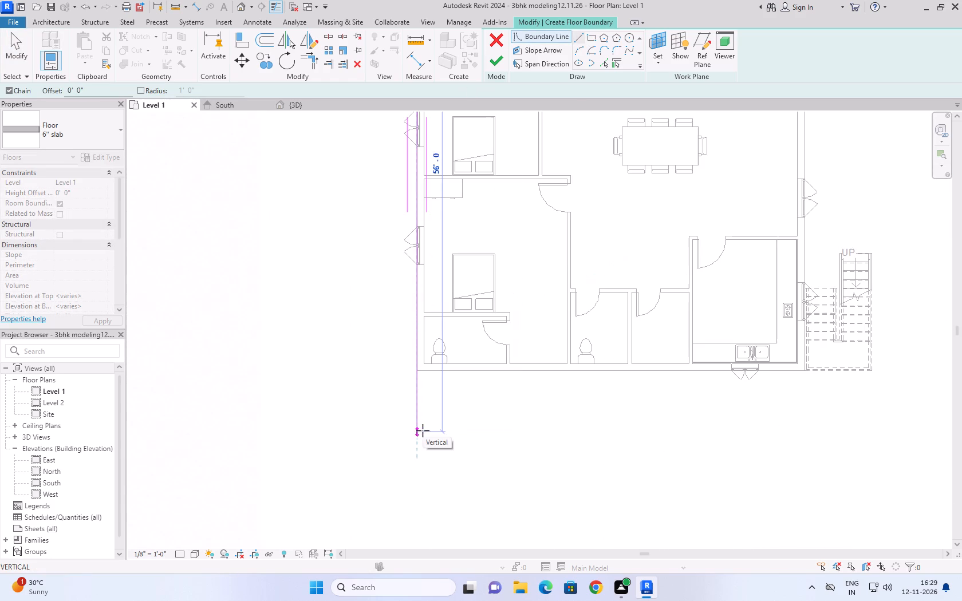
{"action": "scroll", "coordinate": [410, 373], "scroll_direction": "up", "scroll_amount": 4}
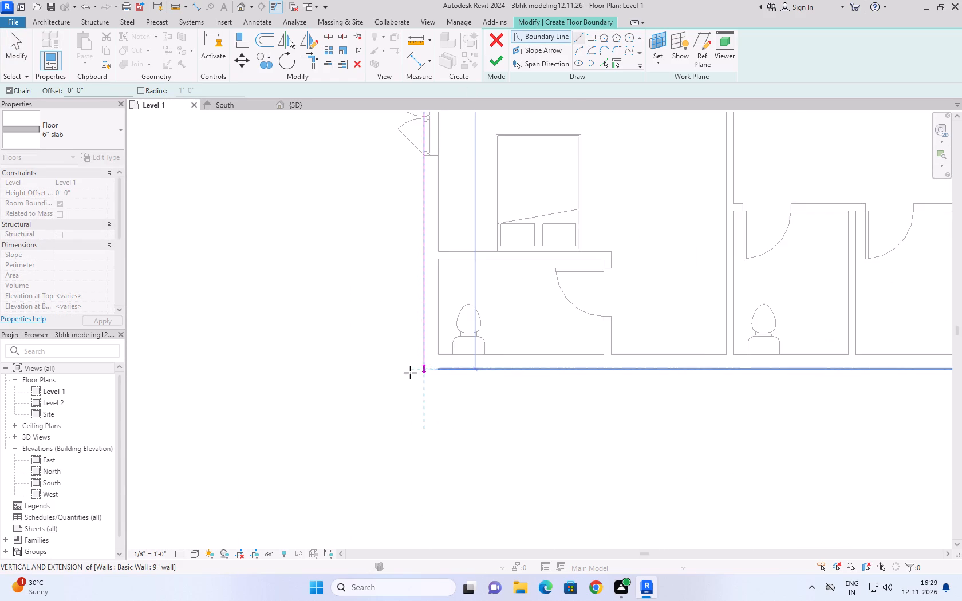
{"action": "scroll", "coordinate": [410, 373], "scroll_direction": "up", "scroll_amount": 7}
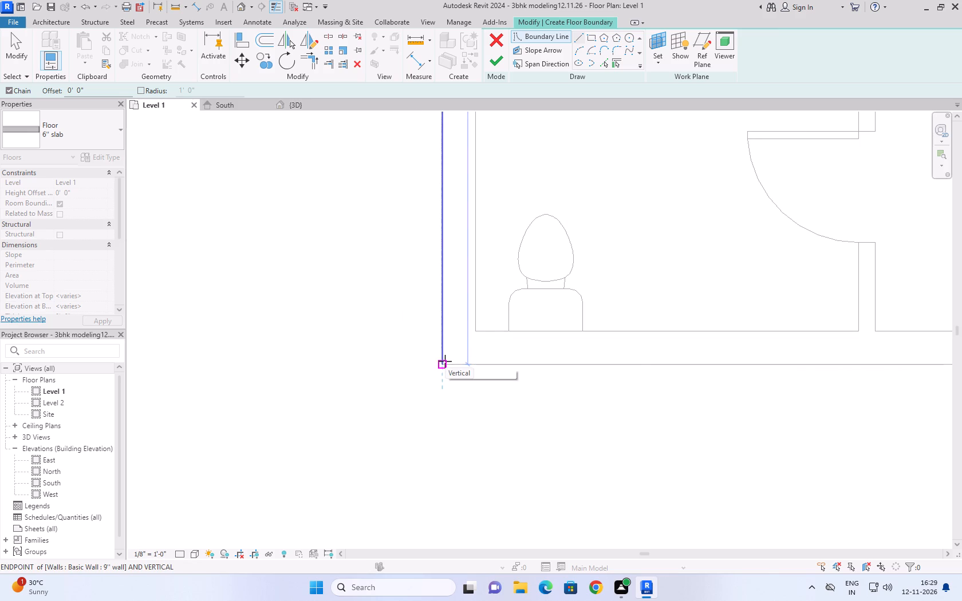
{"action": "left_click", "coordinate": [445, 361]}
Continue the floor boundary east about 40'-7 1/2" along the south wall's outer face to the house's southeast corner by the kitchen.
{"action": "scroll", "coordinate": [471, 393], "scroll_direction": "down", "scroll_amount": 5}
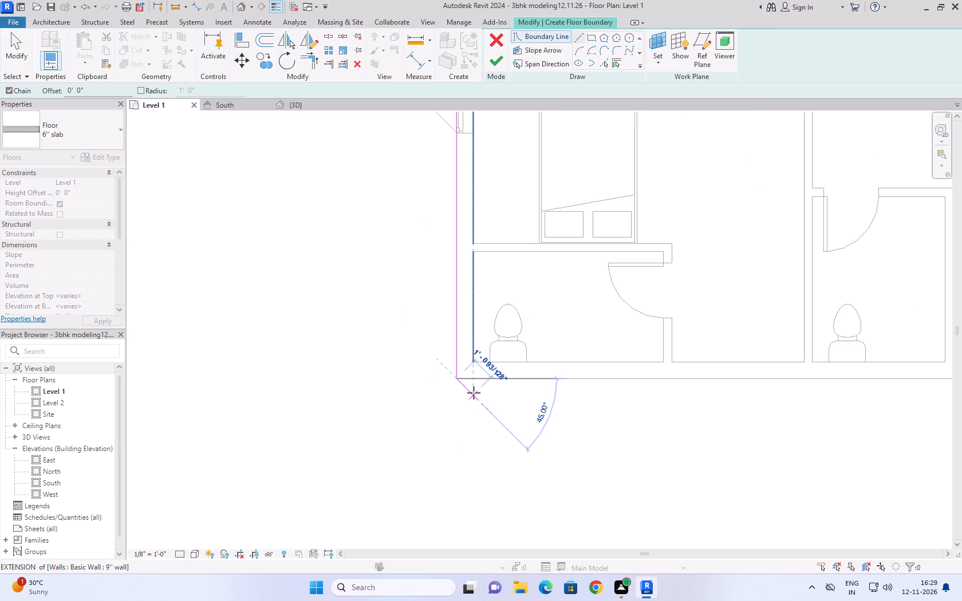
{"action": "scroll", "coordinate": [474, 393], "scroll_direction": "up", "scroll_amount": 1}
{"action": "middle_click_drag", "start_coordinate": [474, 393], "coordinate": [250, 418]}
{"action": "middle_click_drag", "start_coordinate": [610, 388], "coordinate": [539, 401]}
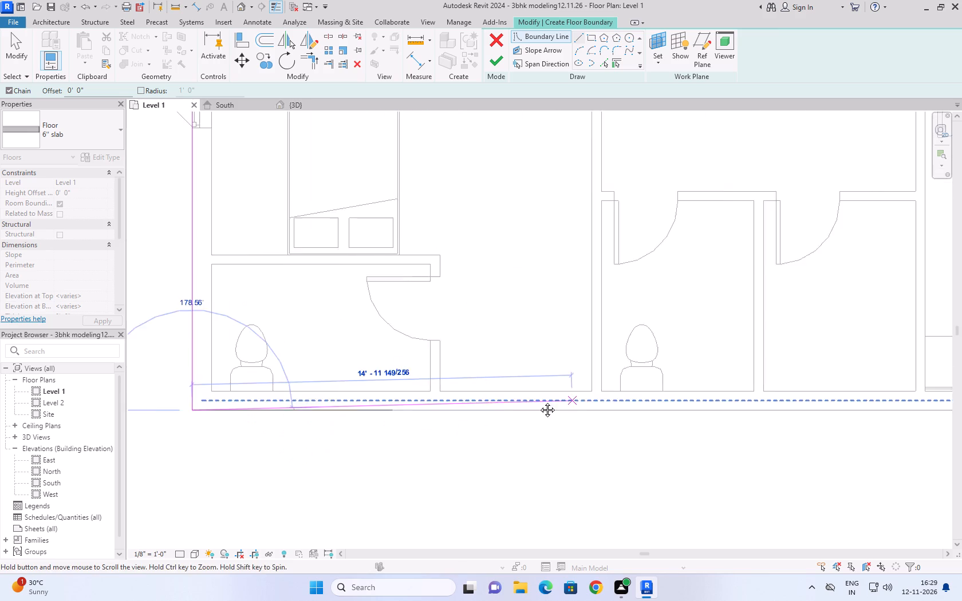
{"action": "middle_click_drag", "start_coordinate": [539, 401], "coordinate": [305, 420]}
{"action": "scroll", "coordinate": [527, 410], "scroll_direction": "down", "scroll_amount": 5}
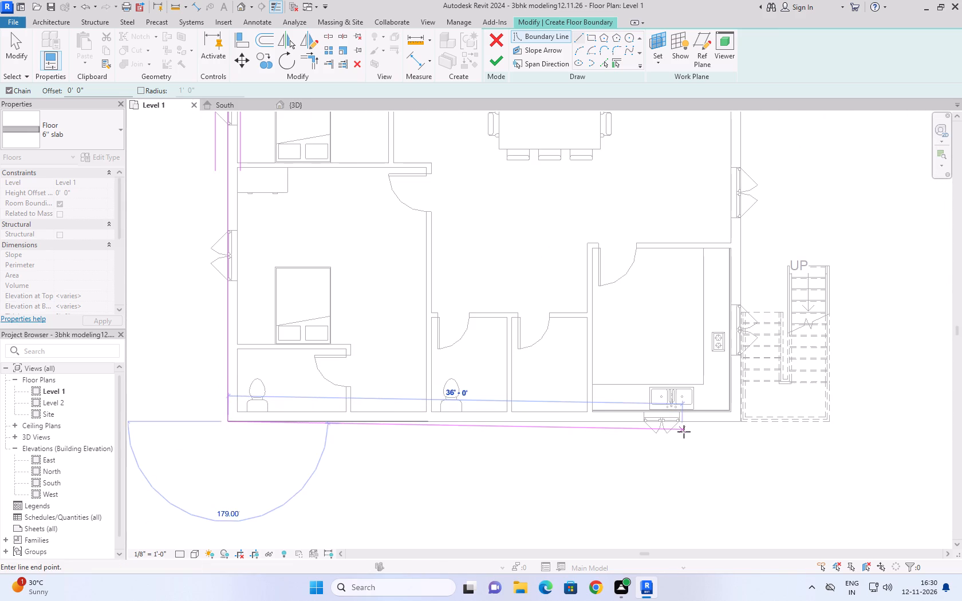
{"action": "scroll", "coordinate": [684, 432], "scroll_direction": "up", "scroll_amount": 3}
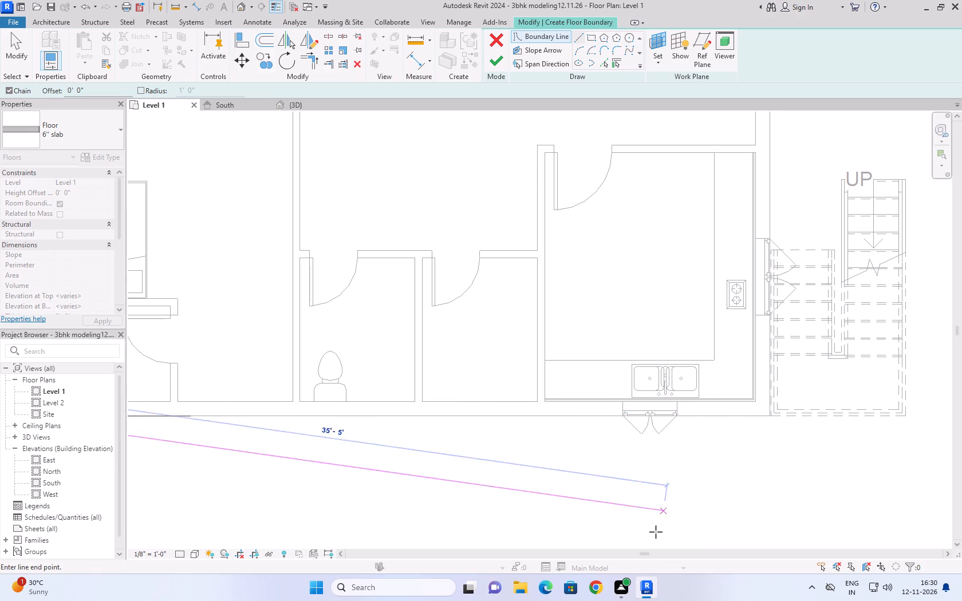
{"action": "scroll", "coordinate": [900, 419], "scroll_direction": "up", "scroll_amount": 1}
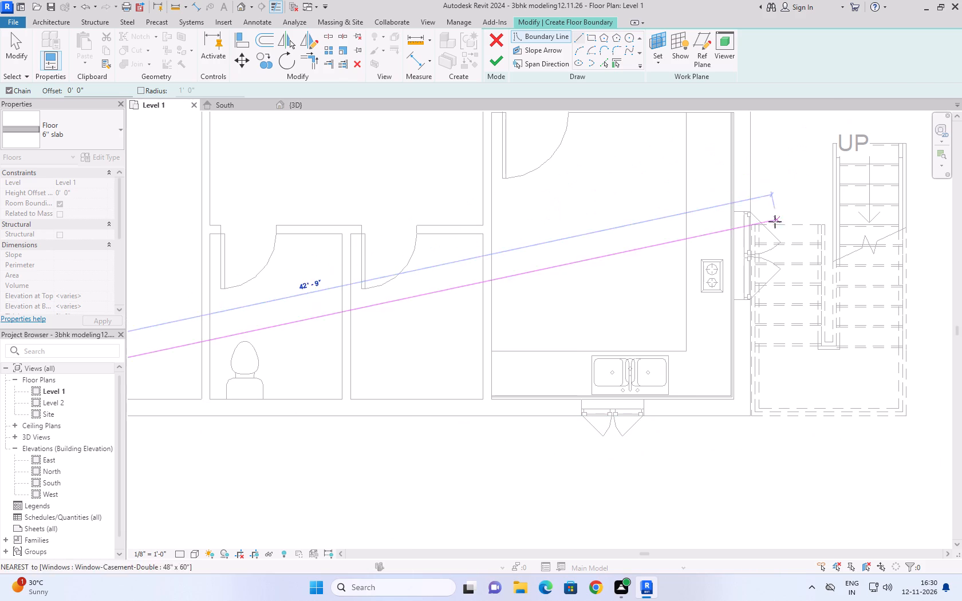
{"action": "scroll", "coordinate": [756, 406], "scroll_direction": "up", "scroll_amount": 4}
{"action": "scroll", "coordinate": [709, 410], "scroll_direction": "down", "scroll_amount": 5}
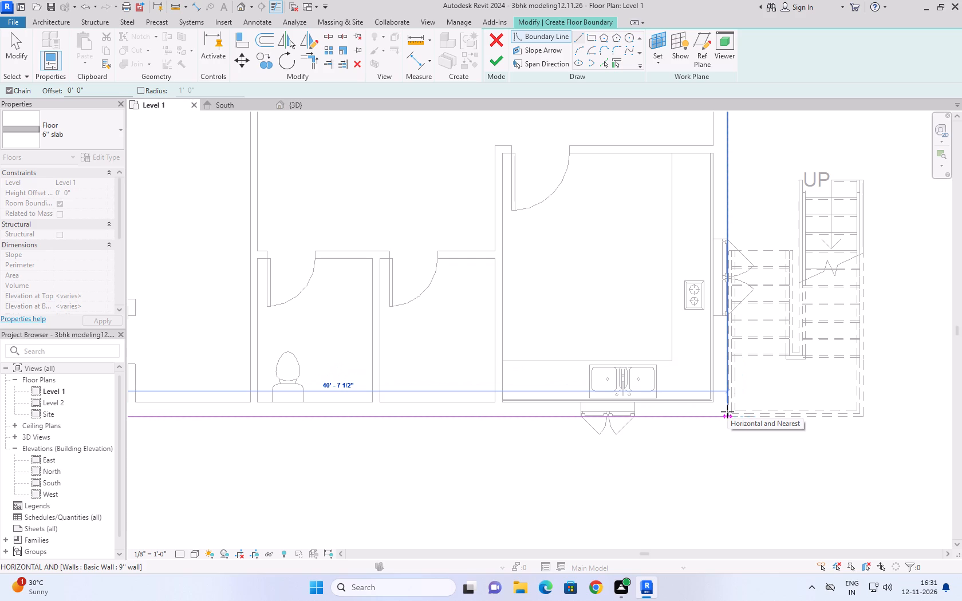
{"action": "scroll", "coordinate": [727, 412], "scroll_direction": "up", "scroll_amount": 4}
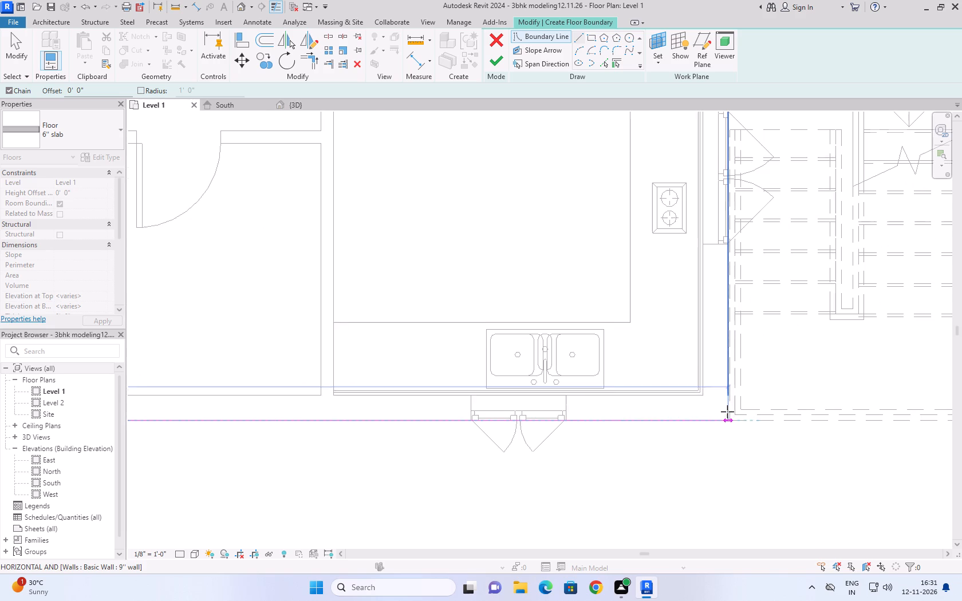
{"action": "left_click", "coordinate": [728, 419]}
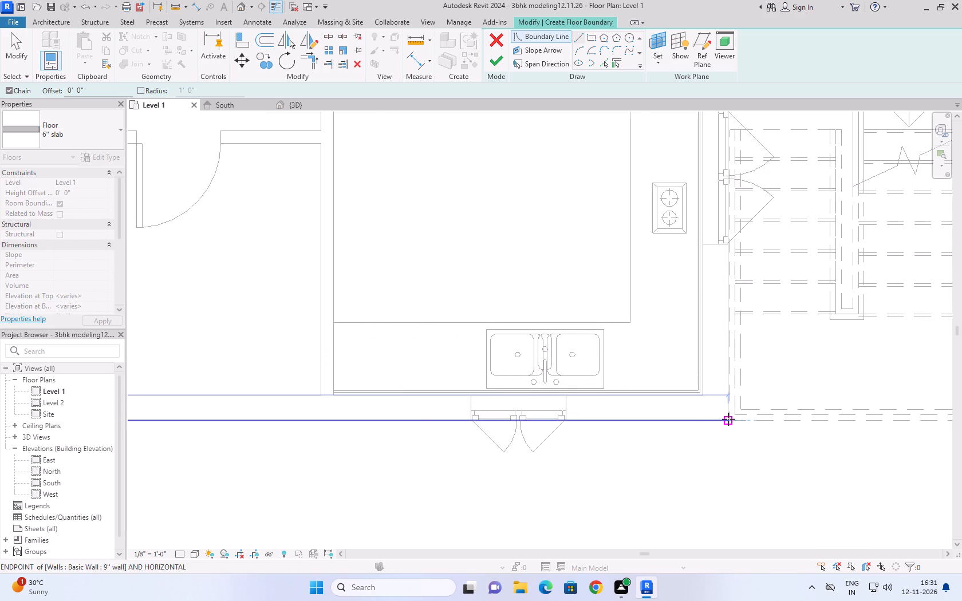
Run the floor boundary north along the kitchen's east wall to the adjoining flight's north end, then about 3'-8 1/2" east to the other flight's inner edge.
{"action": "middle_click_drag", "start_coordinate": [735, 226], "coordinate": [703, 419]}
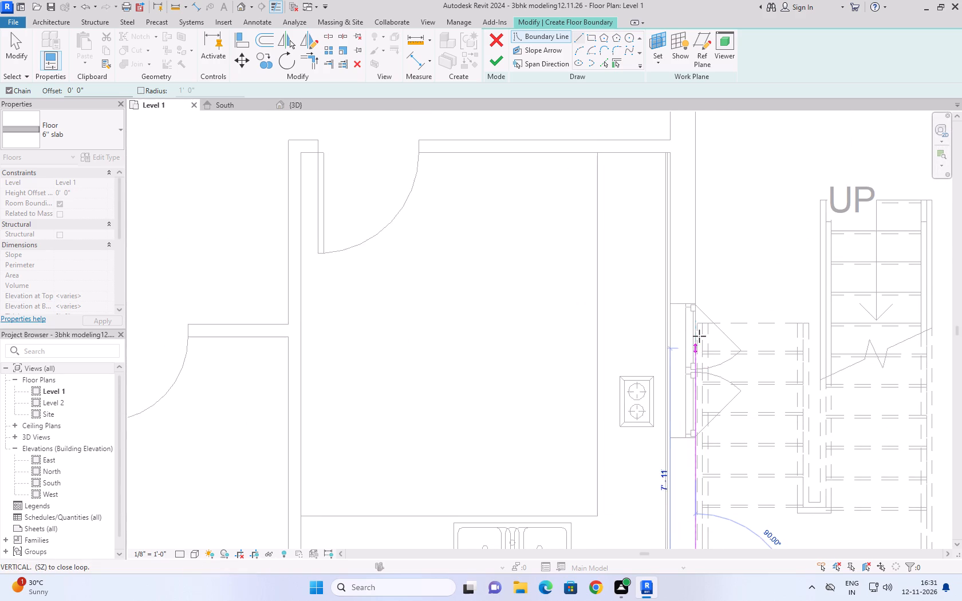
{"action": "scroll", "coordinate": [692, 324], "scroll_direction": "up", "scroll_amount": 9}
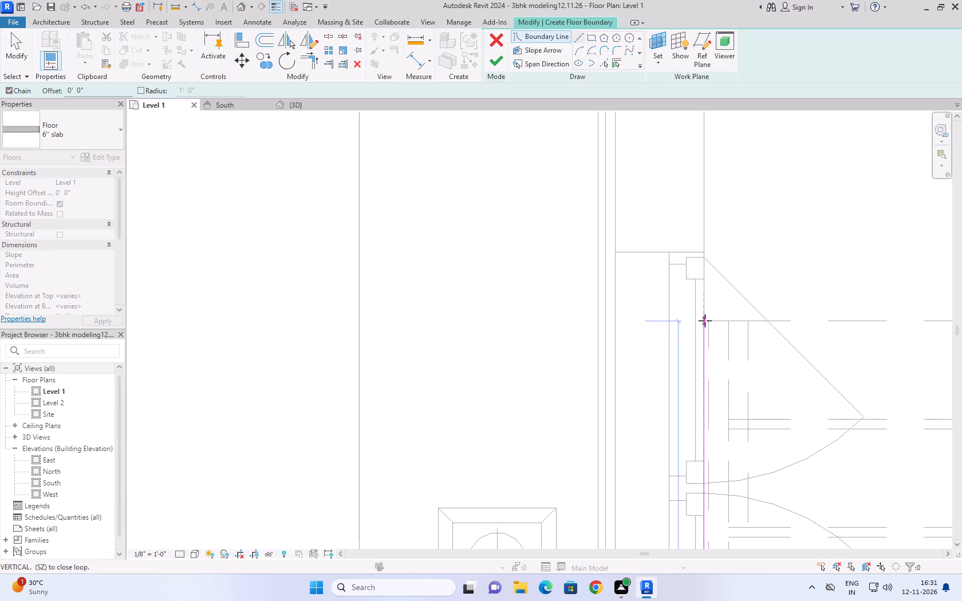
{"action": "left_click", "coordinate": [705, 321]}
{"action": "scroll", "coordinate": [755, 317], "scroll_direction": "down", "scroll_amount": 11}
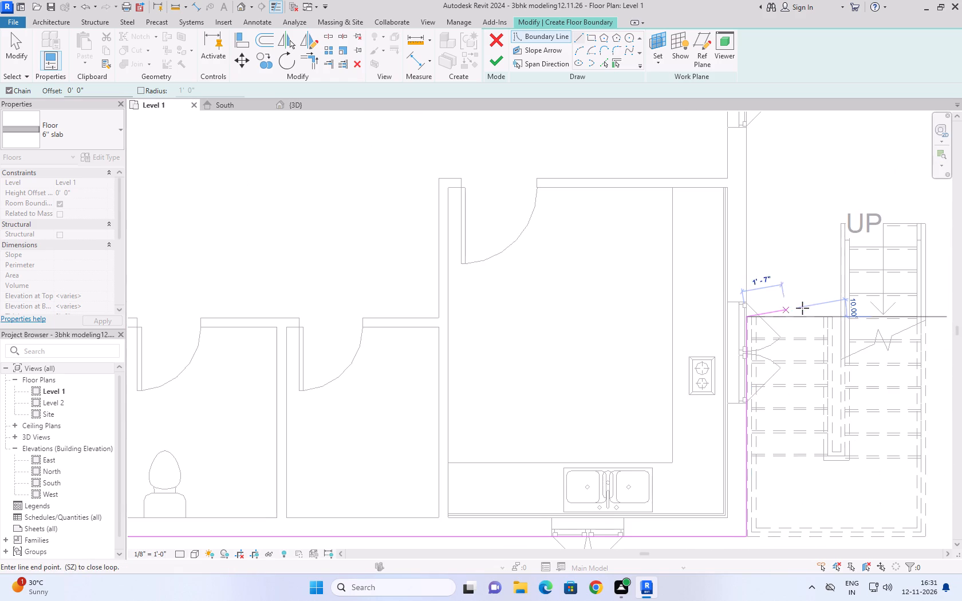
{"action": "middle_click_drag", "start_coordinate": [811, 306], "coordinate": [678, 378]}
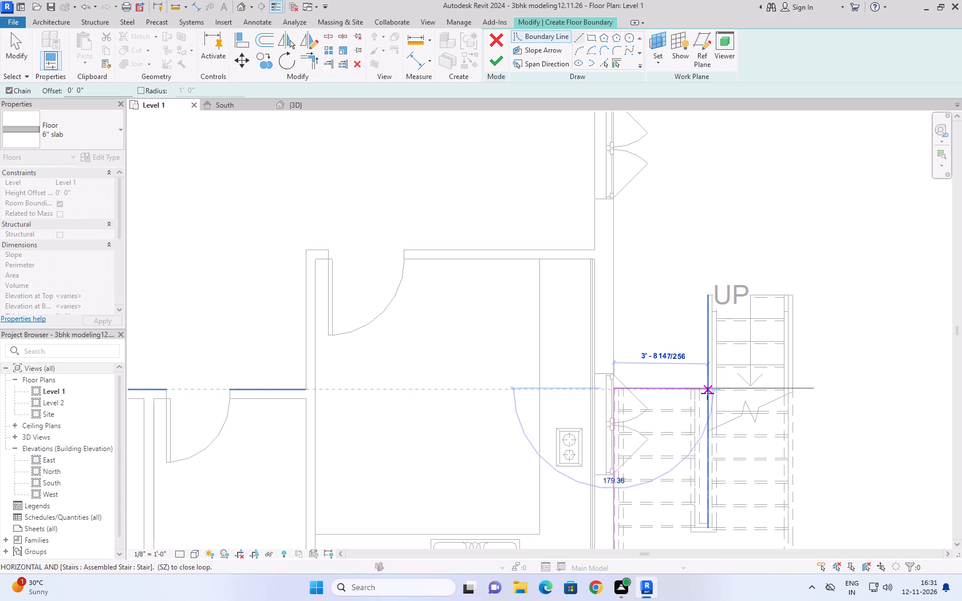
{"action": "scroll", "coordinate": [707, 393], "scroll_direction": "up", "scroll_amount": 9}
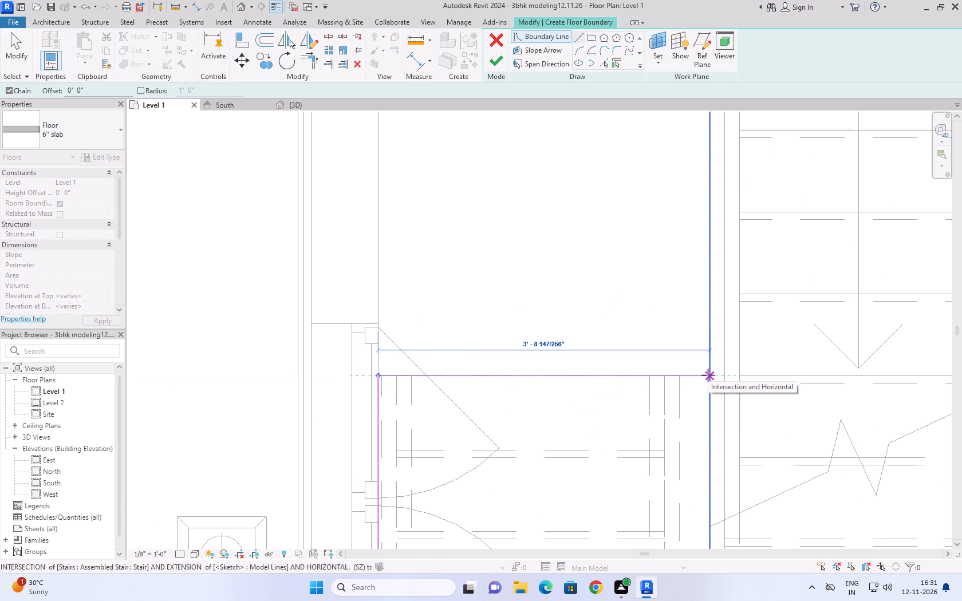
{"action": "left_click", "coordinate": [708, 375]}
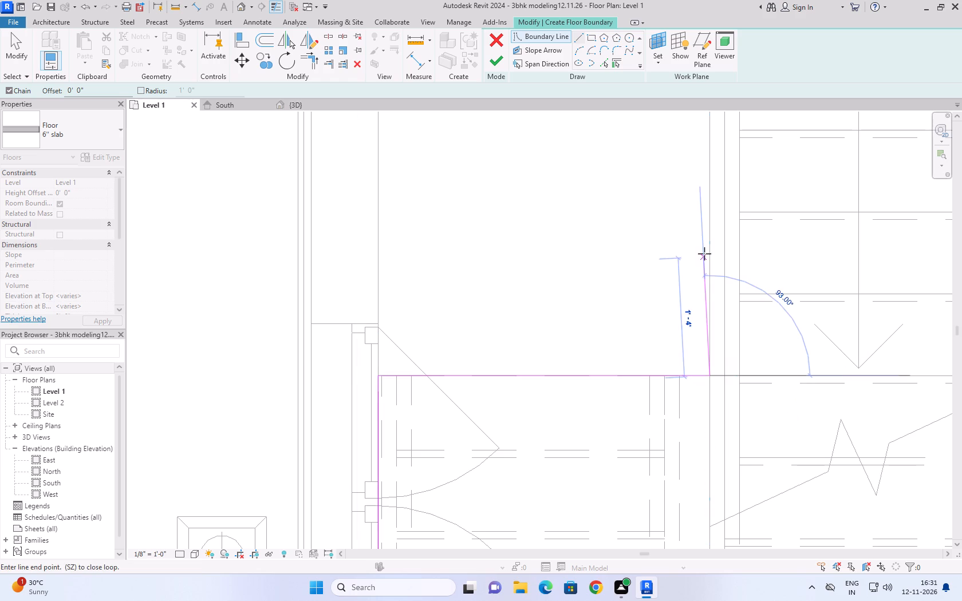
Draw the floor boundary north about 40'-11 1/2" from the stair's inner edge until it meets the extension of the north wall's outer face.
{"action": "middle_click_drag", "start_coordinate": [705, 246], "coordinate": [689, 376]}
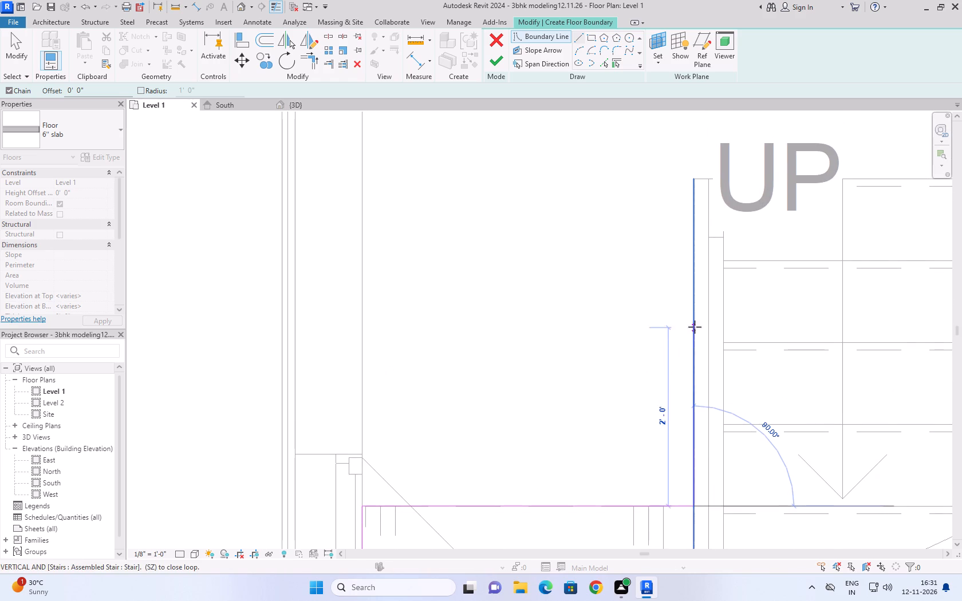
{"action": "middle_click_drag", "start_coordinate": [695, 323], "coordinate": [620, 464]}
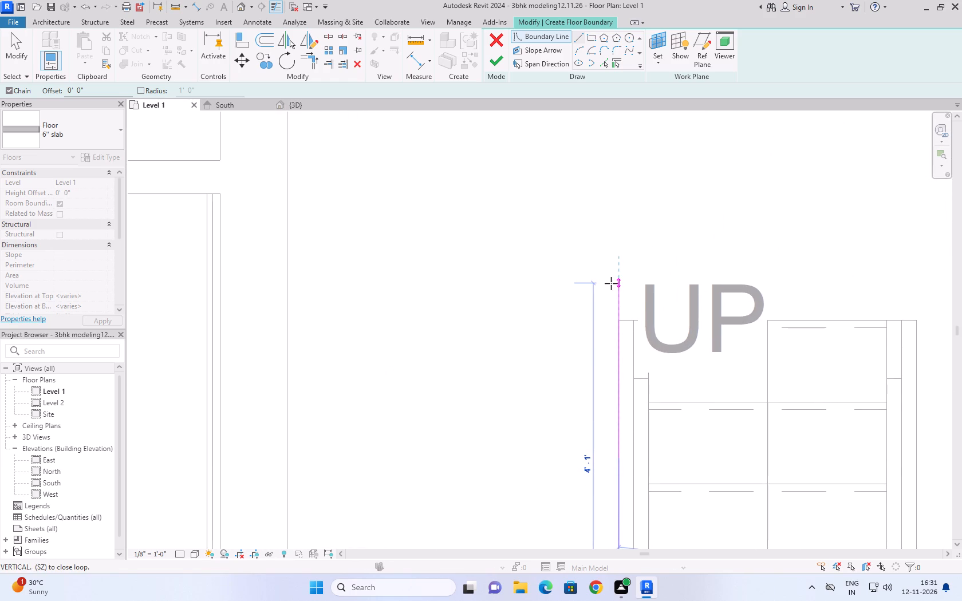
{"action": "middle_click_drag", "start_coordinate": [611, 283], "coordinate": [518, 422]}
{"action": "middle_click_drag", "start_coordinate": [506, 199], "coordinate": [515, 284]}
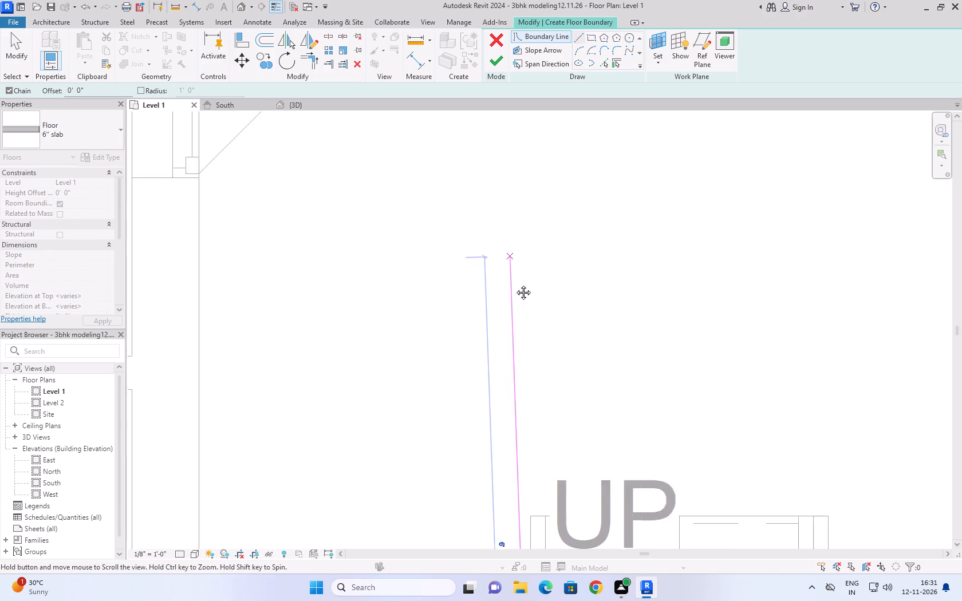
{"action": "middle_click_drag", "start_coordinate": [515, 284], "coordinate": [520, 415]}
{"action": "scroll", "coordinate": [526, 203], "scroll_direction": "down", "scroll_amount": 5}
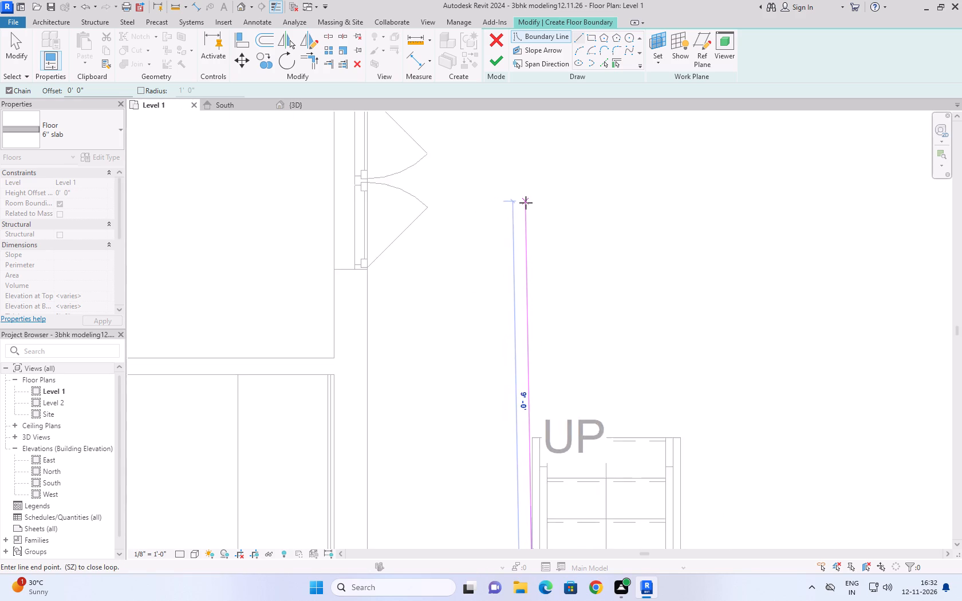
{"action": "scroll", "coordinate": [526, 203], "scroll_direction": "down", "scroll_amount": 4}
{"action": "middle_click_drag", "start_coordinate": [527, 178], "coordinate": [512, 334]}
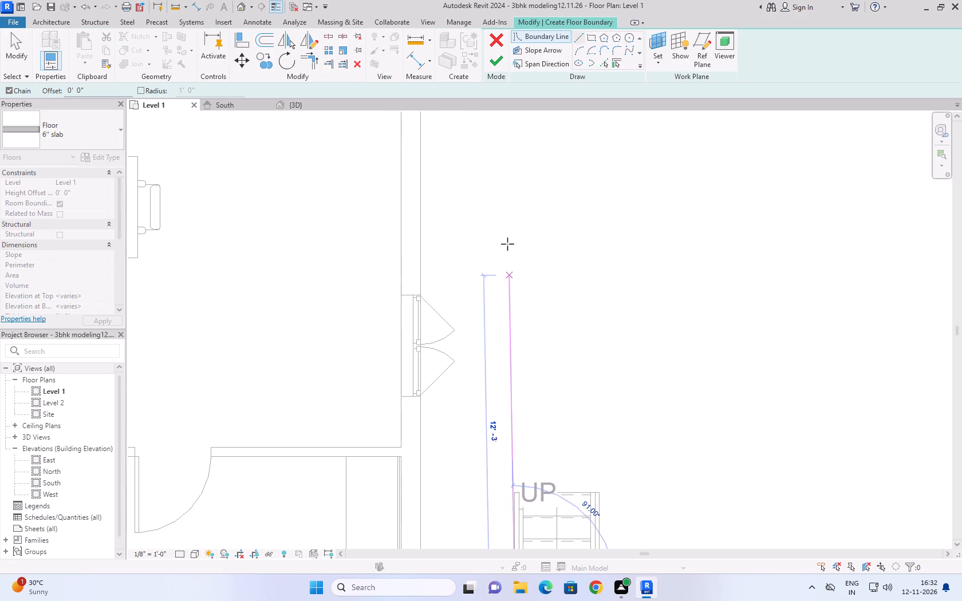
{"action": "middle_click_drag", "start_coordinate": [516, 184], "coordinate": [504, 456]}
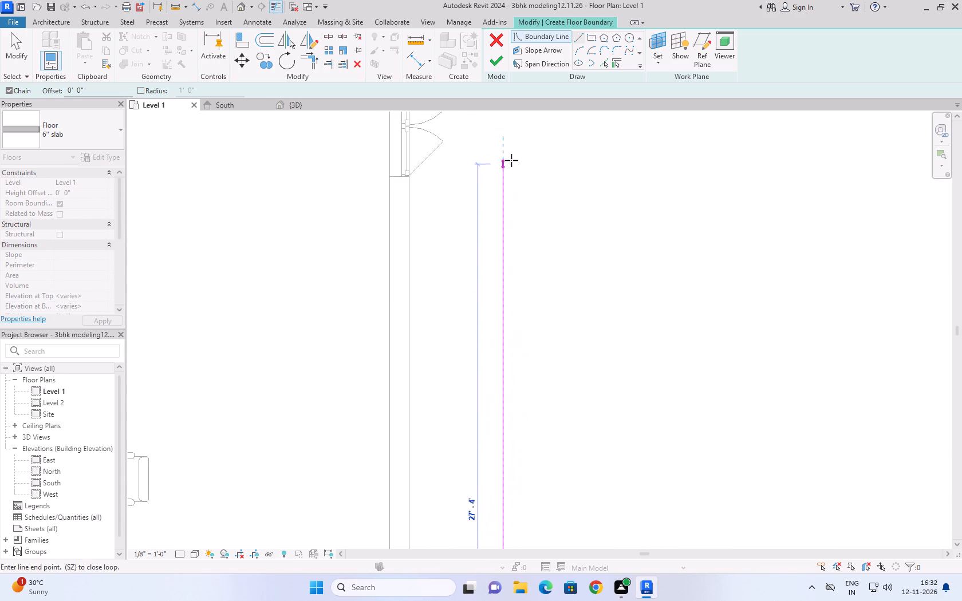
{"action": "scroll", "coordinate": [507, 152], "scroll_direction": "down", "scroll_amount": 10}
{"action": "middle_click_drag", "start_coordinate": [506, 147], "coordinate": [485, 340]}
{"action": "scroll", "coordinate": [485, 340], "scroll_direction": "up", "scroll_amount": 1}
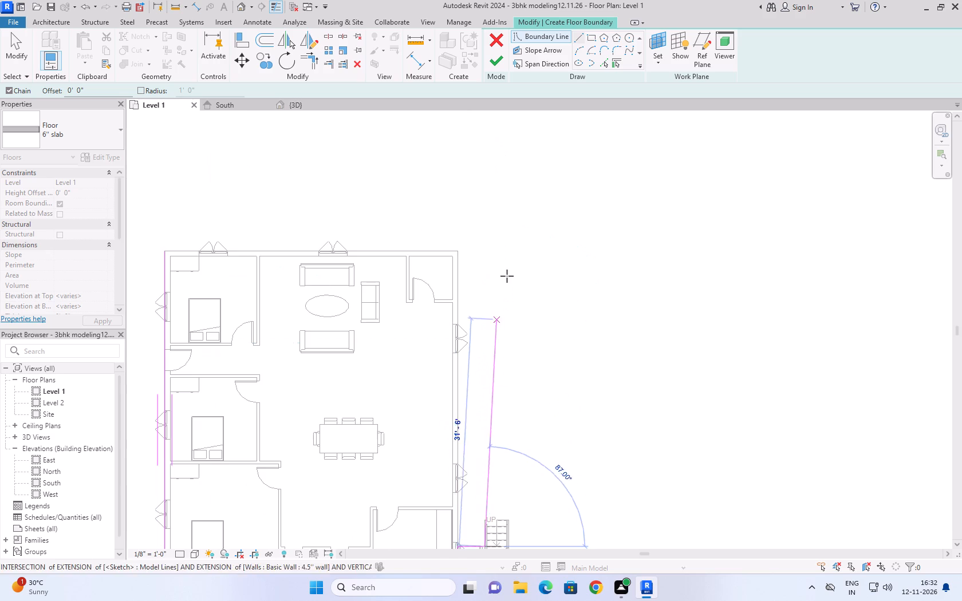
{"action": "left_click", "coordinate": [486, 252]}
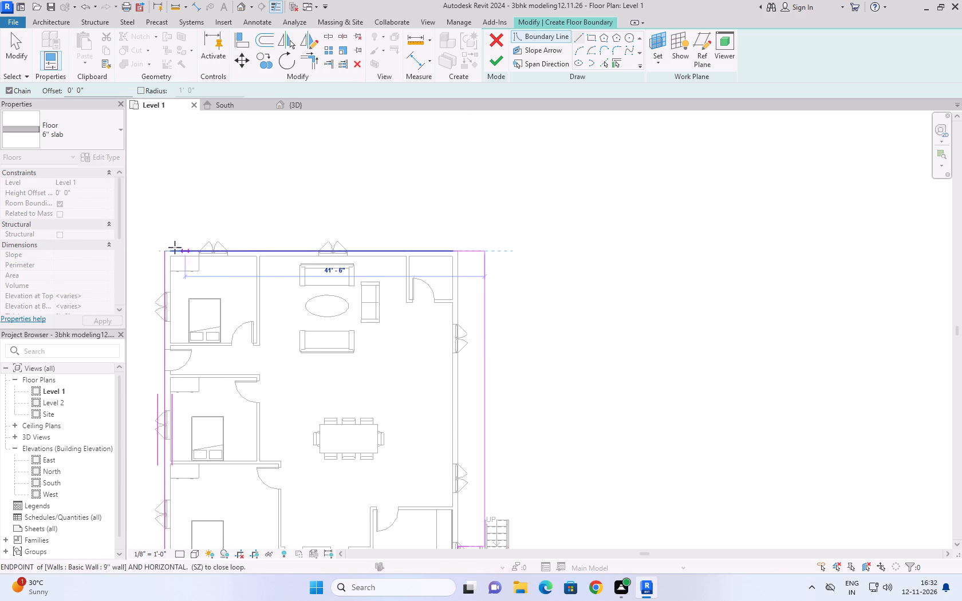
Close the floor boundary by drawing its north edge west along the north wall's outer face to the house's northwest corner.
{"action": "scroll", "coordinate": [164, 250], "scroll_direction": "up", "scroll_amount": 11}
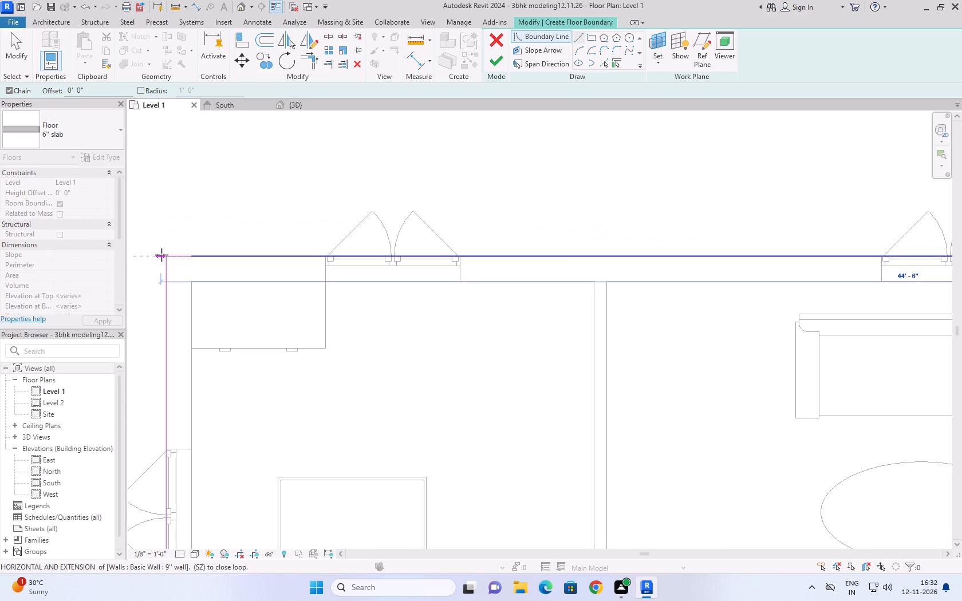
{"action": "left_click", "coordinate": [167, 259]}
{"action": "scroll", "coordinate": [216, 180], "scroll_direction": "down", "scroll_amount": 2}
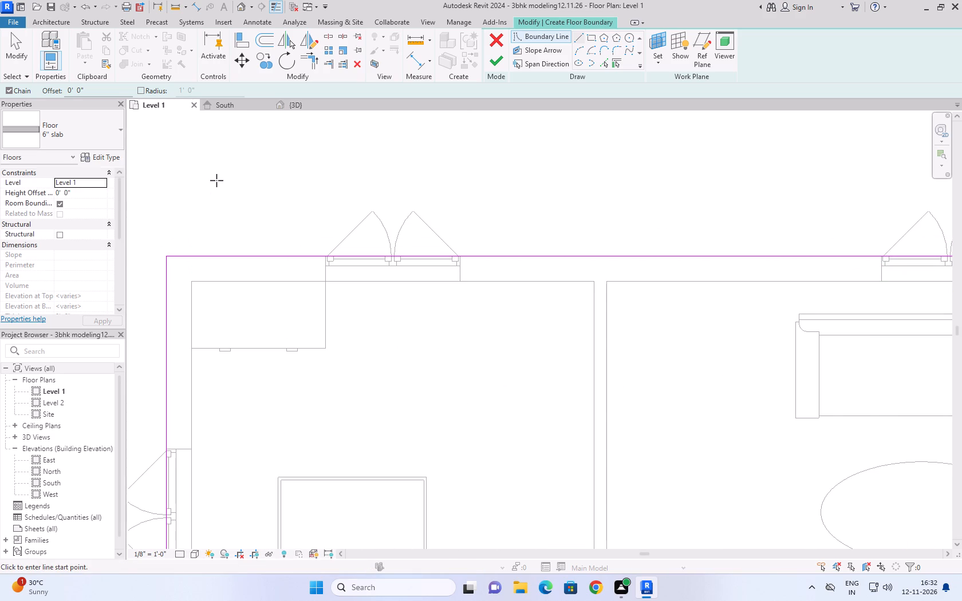
{"action": "scroll", "coordinate": [216, 180], "scroll_direction": "down", "scroll_amount": 13}
{"action": "scroll", "coordinate": [400, 386], "scroll_direction": "up", "scroll_amount": 5}
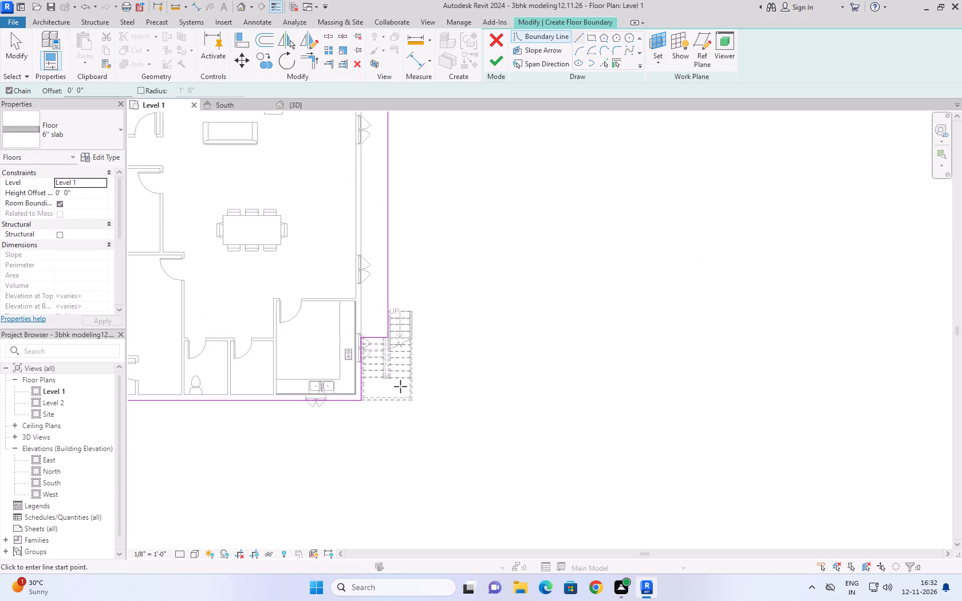
Finish the floor boundary sketch and set the new 6" slab's level to Level 2.
{"action": "left_click", "coordinate": [490, 60]}
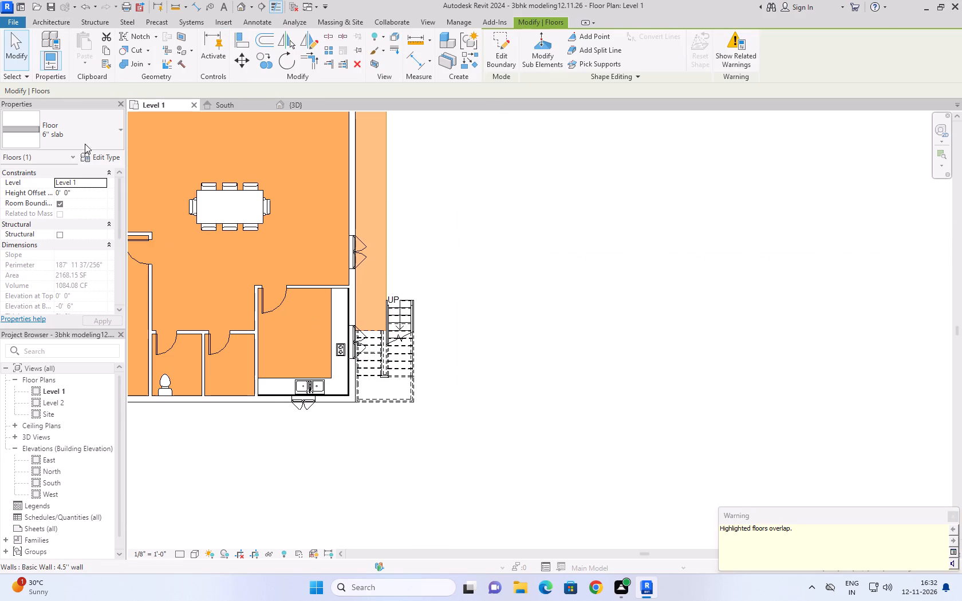
{"action": "left_click", "coordinate": [104, 183]}
{"action": "left_click", "coordinate": [82, 200]}
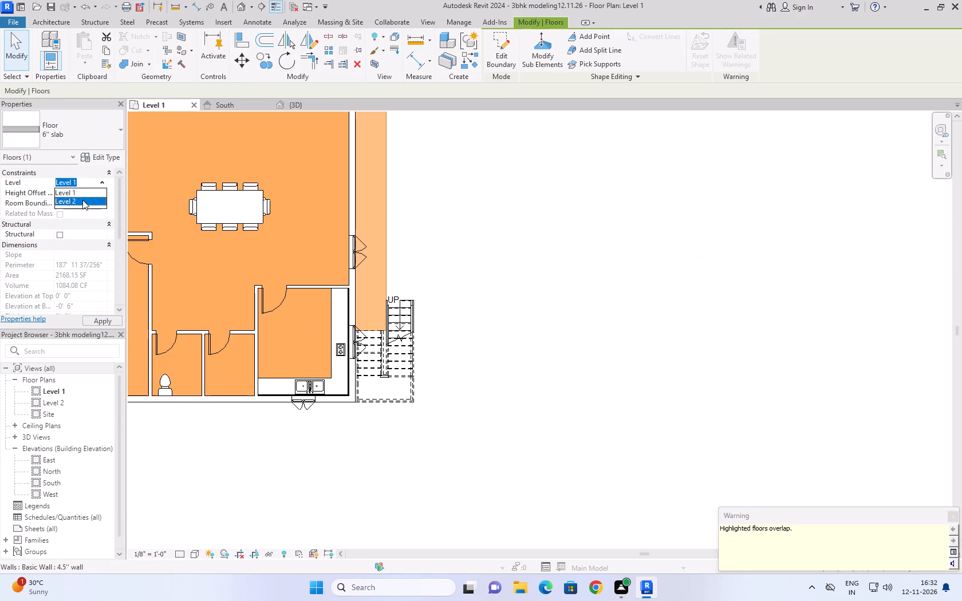
{"action": "scroll", "coordinate": [641, 295], "scroll_direction": "down", "scroll_amount": 3}
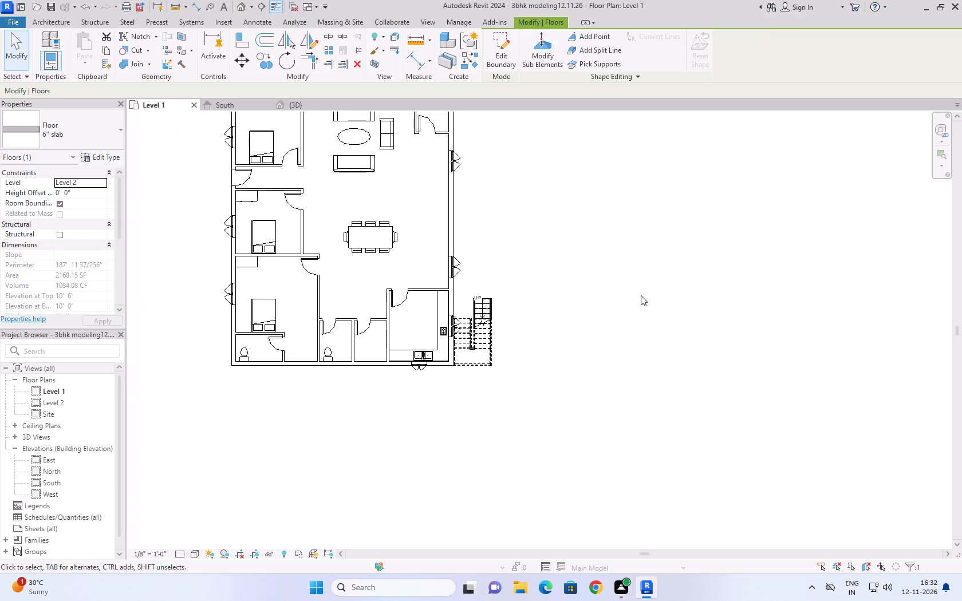
{"action": "left_click", "coordinate": [623, 347]}
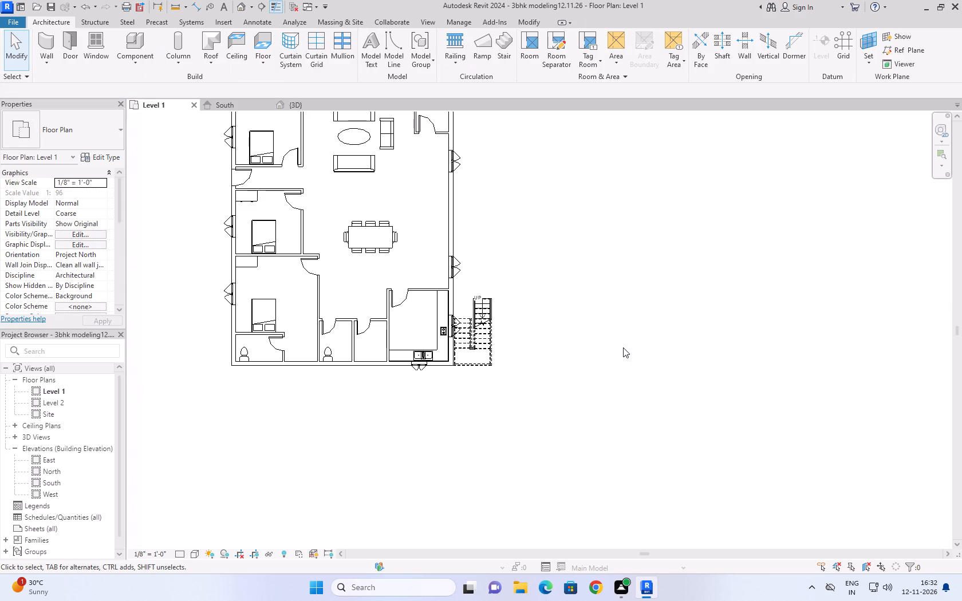
Examine in the 3D view how the Level 2 slab fits around the exterior stair's upper flight and along the east wall.
{"action": "left_click", "coordinate": [308, 106]}
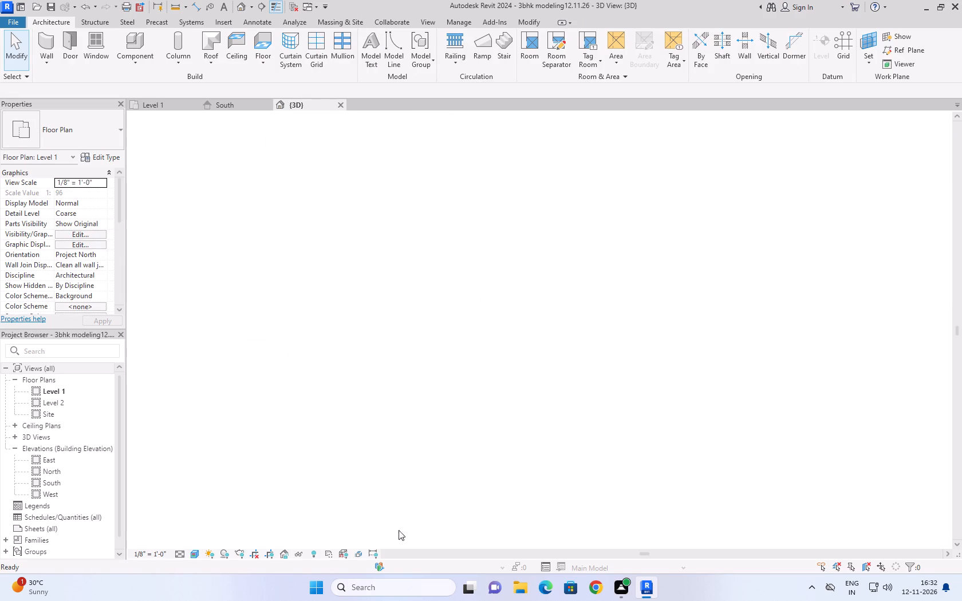
{"action": "scroll", "coordinate": [257, 244], "scroll_direction": "down", "scroll_amount": 4}
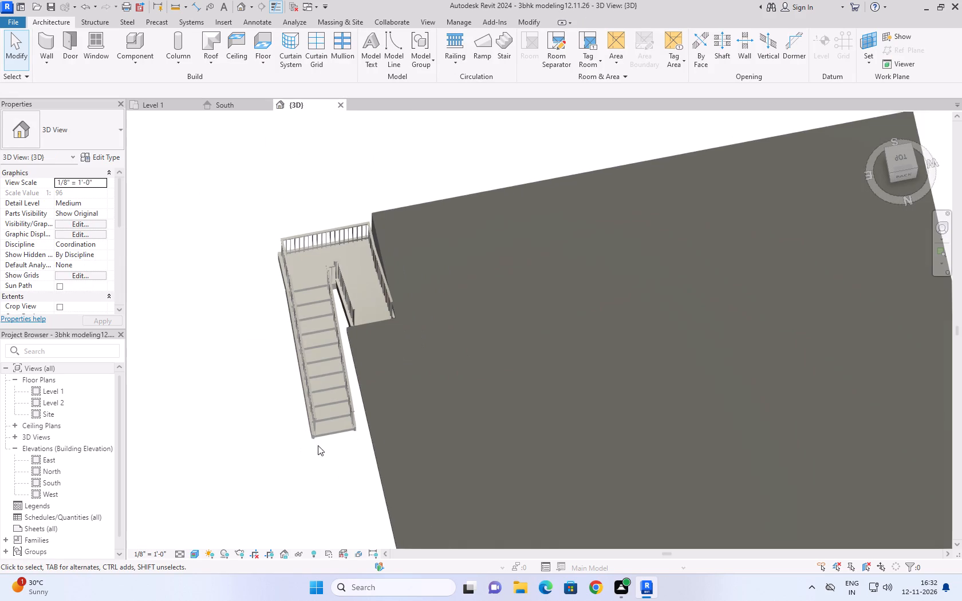
{"action": "scroll", "coordinate": [280, 307], "scroll_direction": "down", "scroll_amount": 2}
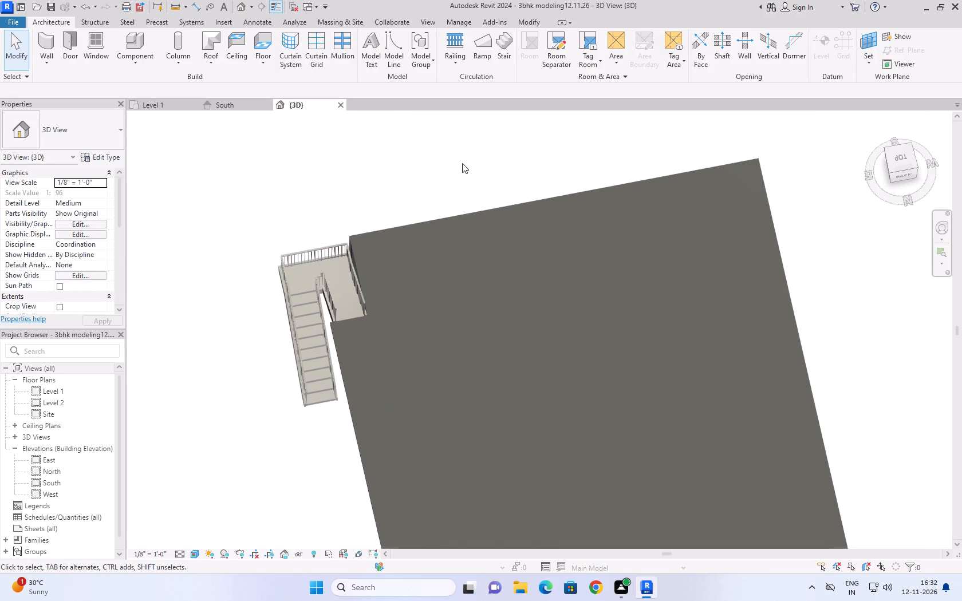
{"action": "left_click", "coordinate": [452, 164]}
{"action": "left_click", "coordinate": [876, 120]}
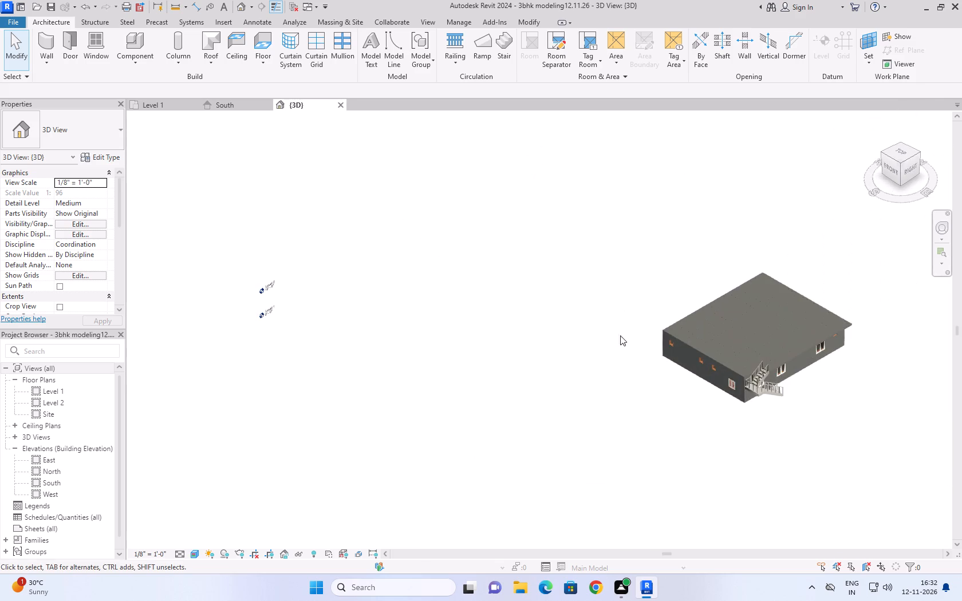
{"action": "scroll", "coordinate": [767, 435], "scroll_direction": "up", "scroll_amount": 10}
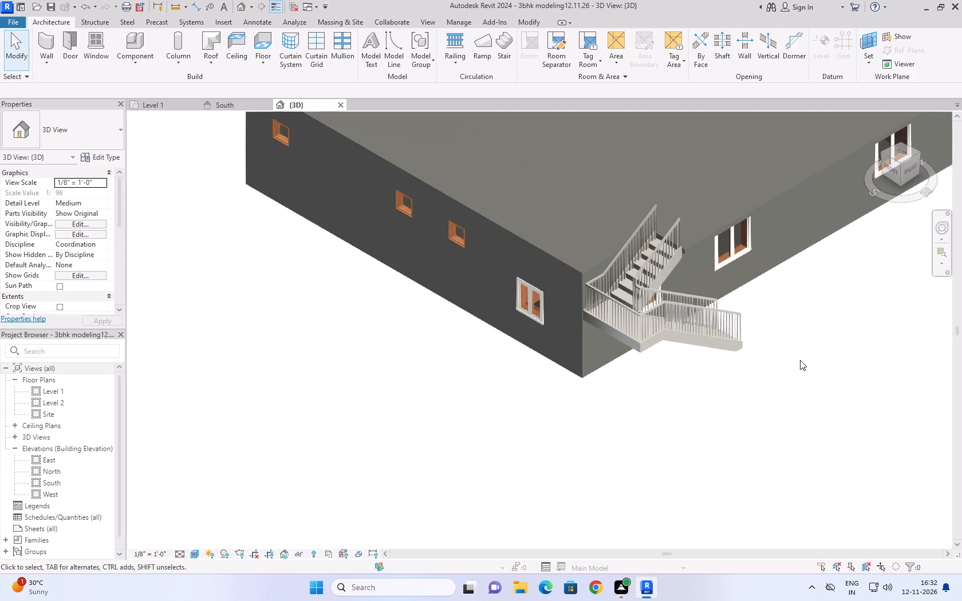
{"action": "scroll", "coordinate": [673, 236], "scroll_direction": "up", "scroll_amount": 5}
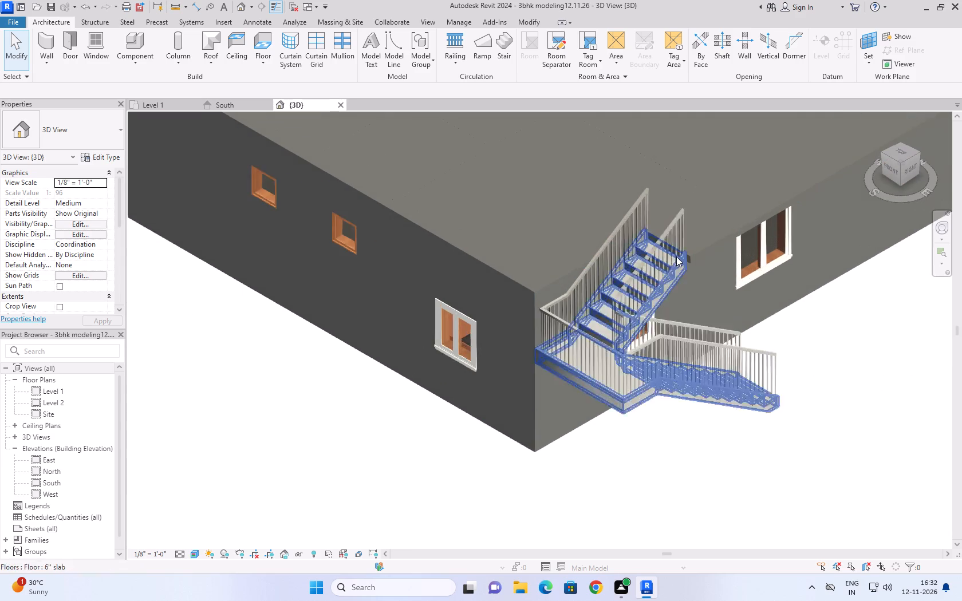
{"action": "scroll", "coordinate": [676, 256], "scroll_direction": "up", "scroll_amount": 3}
{"action": "left_click", "coordinate": [716, 249]}
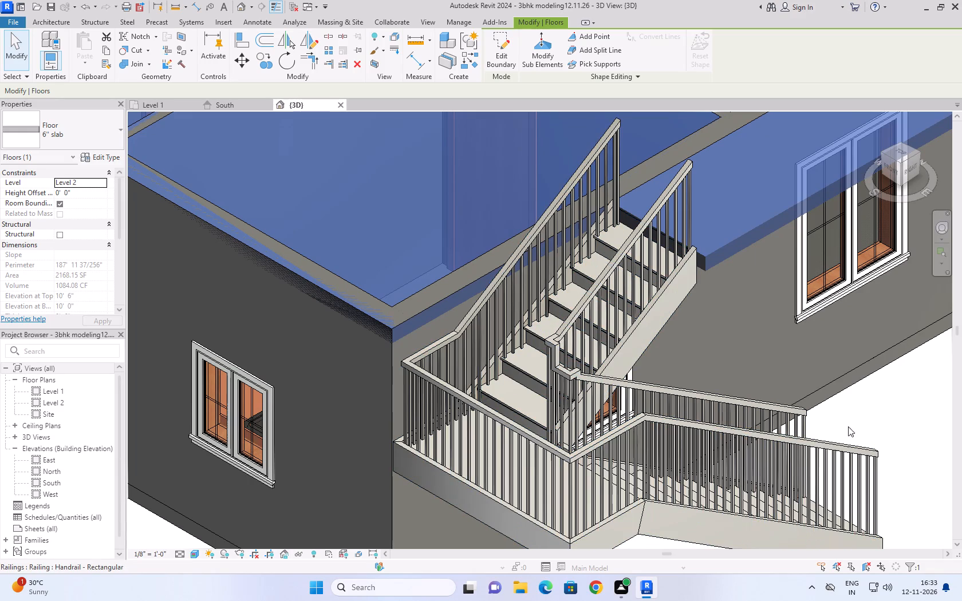
{"action": "middle_click_drag", "start_coordinate": [852, 419], "coordinate": [810, 418], "text": "shift"}
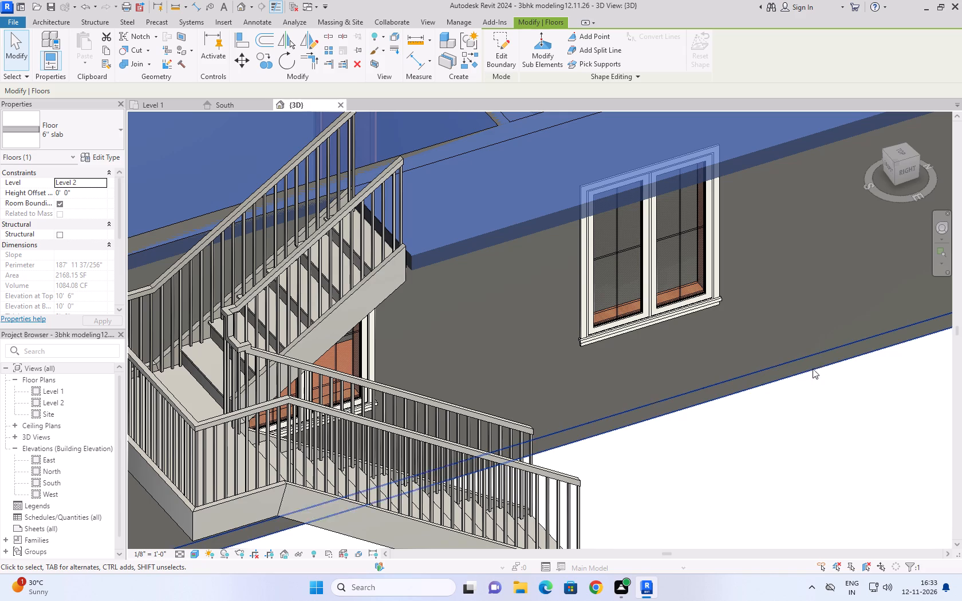
{"action": "middle_click_drag", "start_coordinate": [722, 475], "coordinate": [687, 483], "text": "shift"}
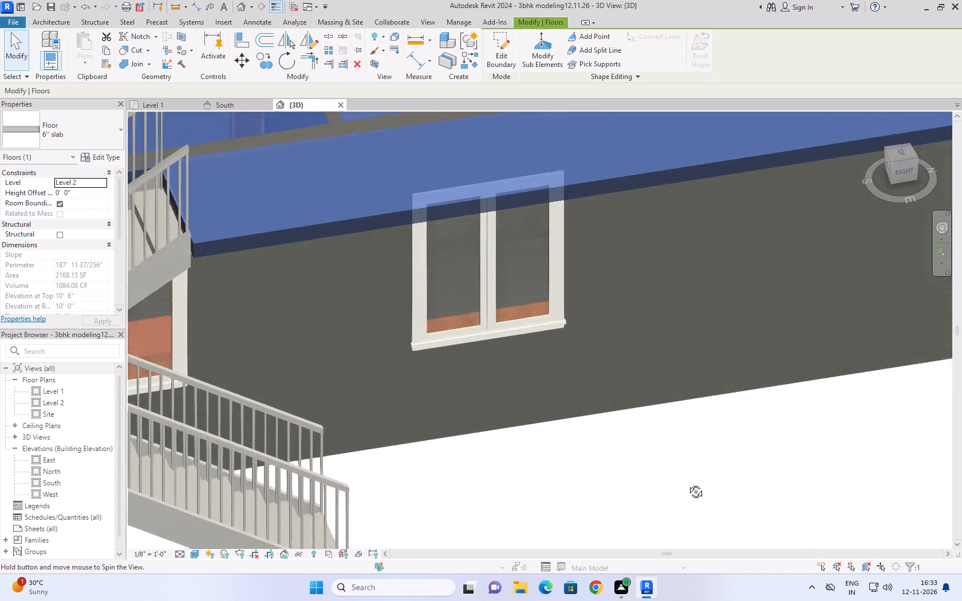
{"action": "middle_click_drag", "start_coordinate": [687, 483], "coordinate": [685, 485], "text": "shift"}
{"action": "scroll", "coordinate": [684, 485], "scroll_direction": "down", "scroll_amount": 7}
{"action": "scroll", "coordinate": [461, 379], "scroll_direction": "up", "scroll_amount": 4}
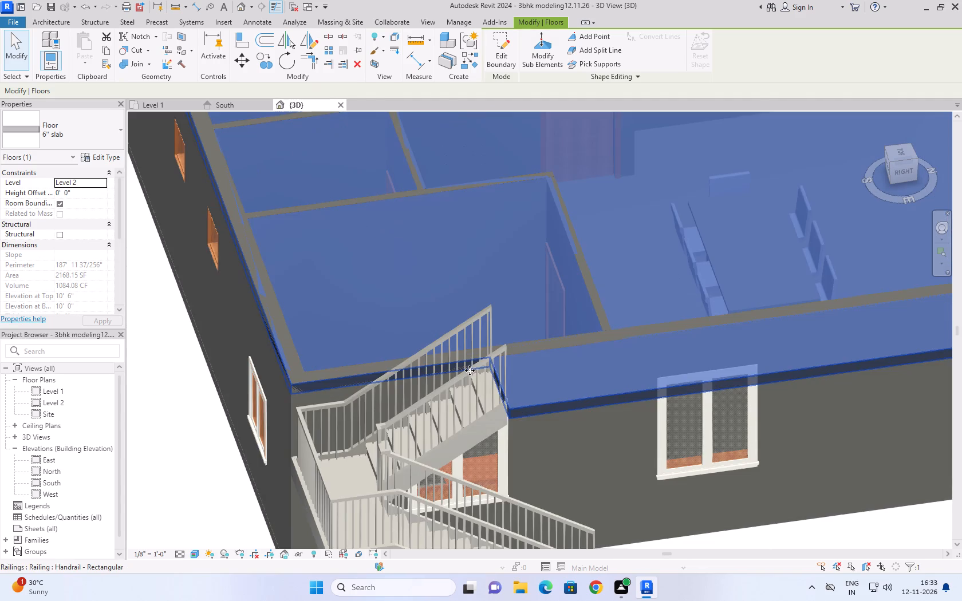
{"action": "scroll", "coordinate": [470, 370], "scroll_direction": "up", "scroll_amount": 2}
{"action": "scroll", "coordinate": [534, 282], "scroll_direction": "down", "scroll_amount": 4}
{"action": "left_click", "coordinate": [719, 472]}
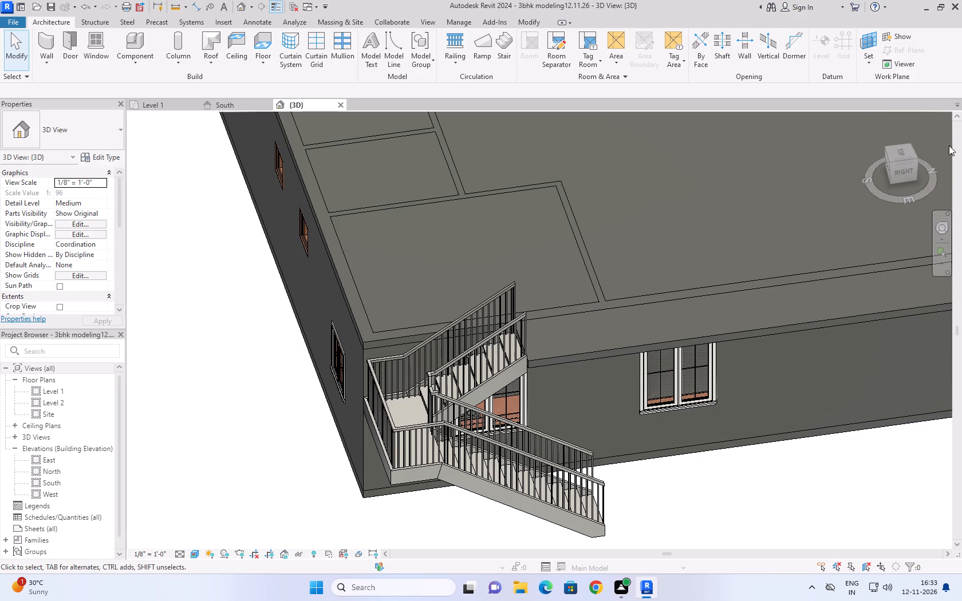
Inspect the slab's east overhang from the stair top along the windows, starting from the home 3D view.
{"action": "left_click", "coordinate": [875, 120]}
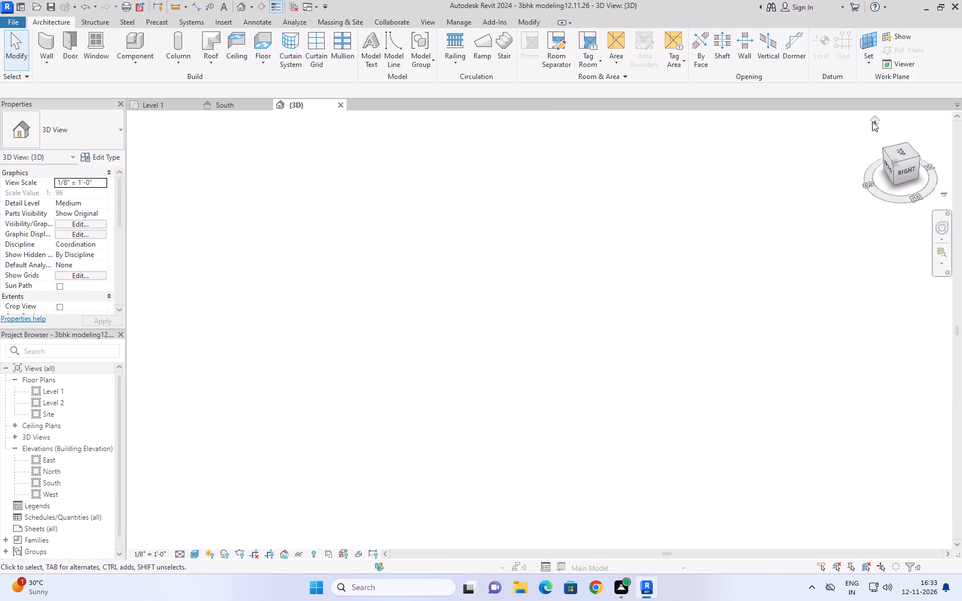
{"action": "scroll", "coordinate": [791, 408], "scroll_direction": "up", "scroll_amount": 4}
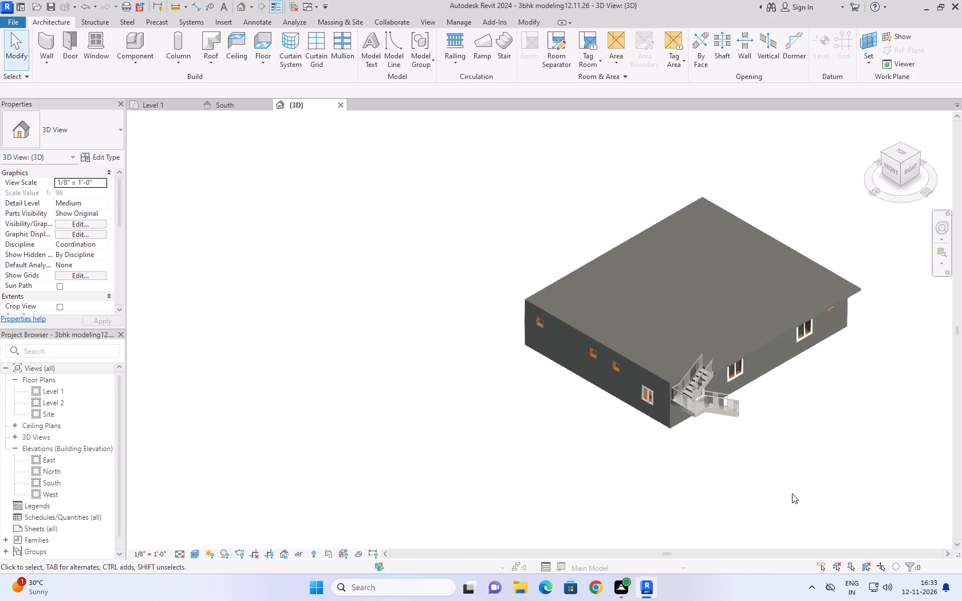
{"action": "scroll", "coordinate": [771, 503], "scroll_direction": "up", "scroll_amount": 1}
{"action": "middle_click_drag", "start_coordinate": [771, 501], "coordinate": [677, 488]}
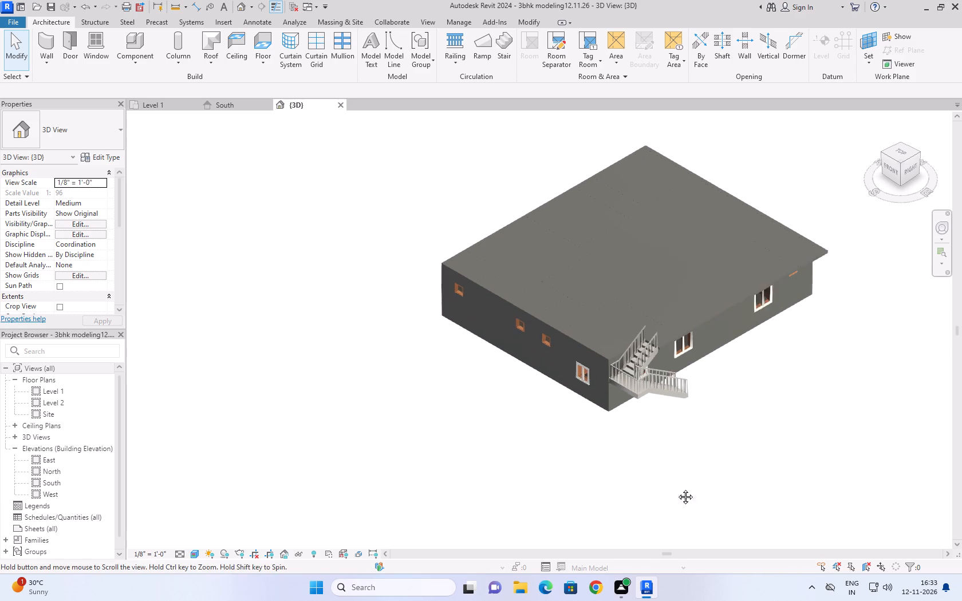
{"action": "middle_click_drag", "start_coordinate": [677, 488], "coordinate": [552, 471]}
{"action": "scroll", "coordinate": [467, 315], "scroll_direction": "up", "scroll_amount": 8}
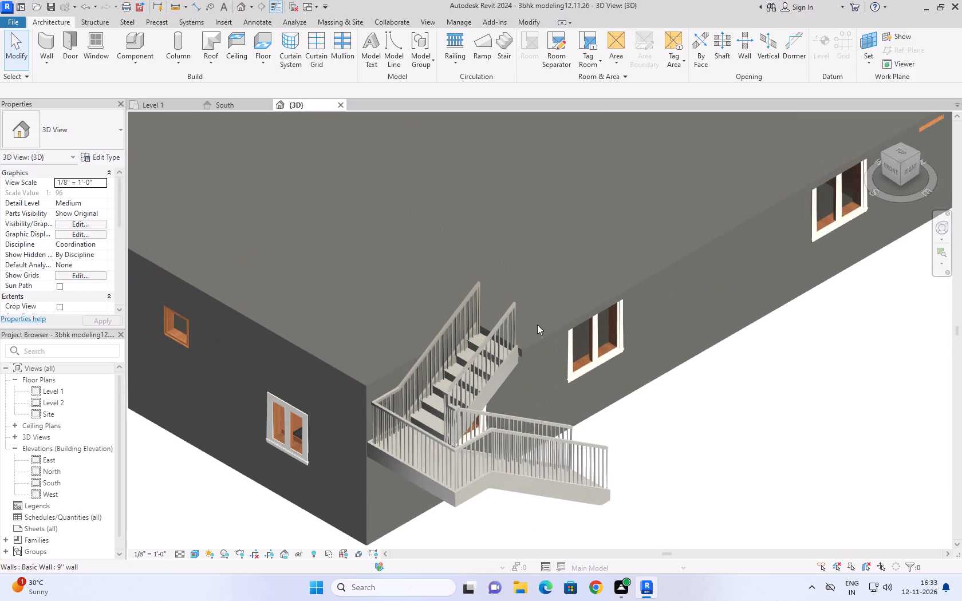
{"action": "left_click", "coordinate": [535, 342]}
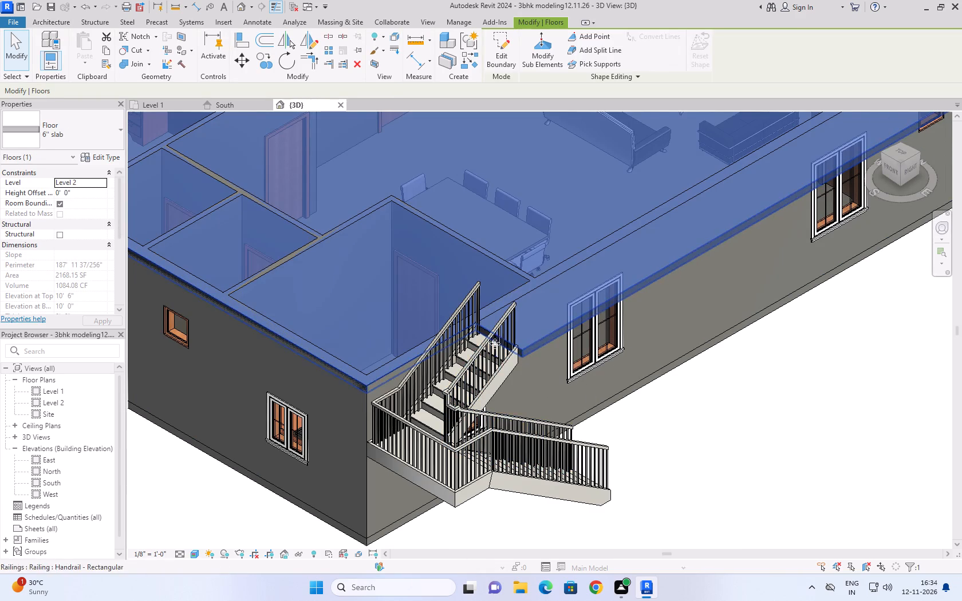
{"action": "middle_click_drag", "start_coordinate": [691, 452], "coordinate": [687, 451]}
{"action": "scroll", "coordinate": [689, 451], "scroll_direction": "up", "scroll_amount": 1, "text": "shift"}
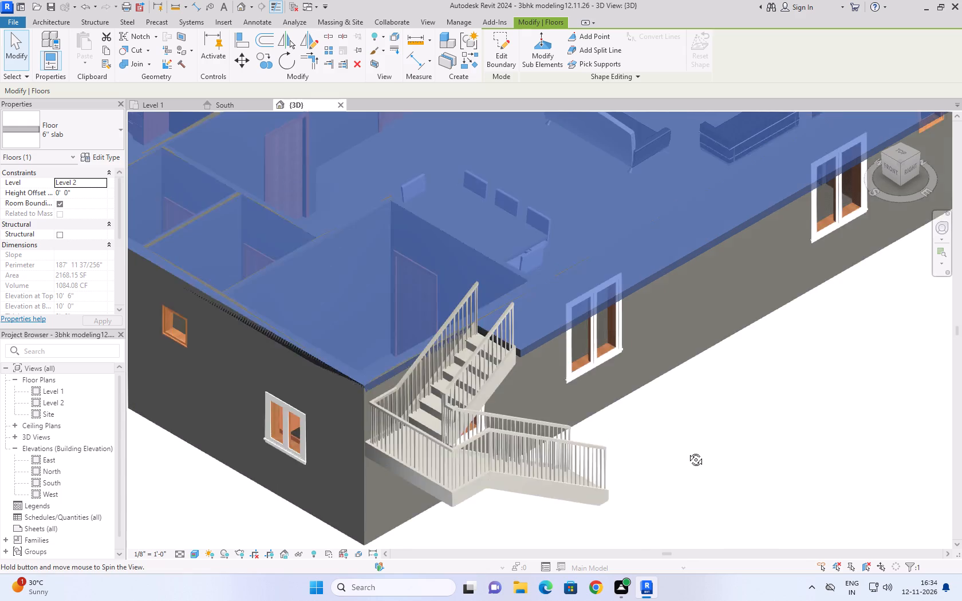
{"action": "middle_click_drag", "start_coordinate": [687, 451], "coordinate": [613, 462]}
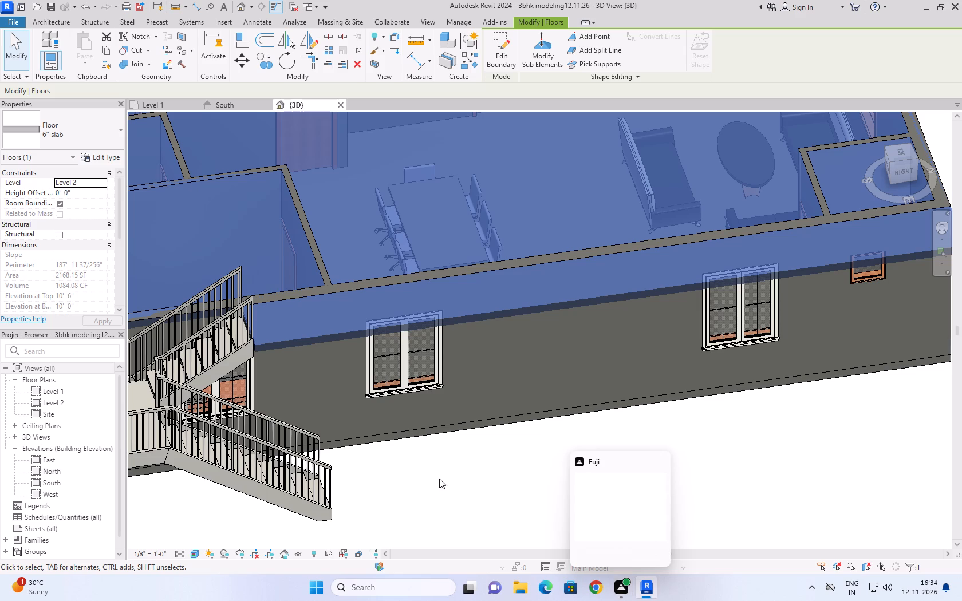
{"action": "left_click", "coordinate": [441, 459]}
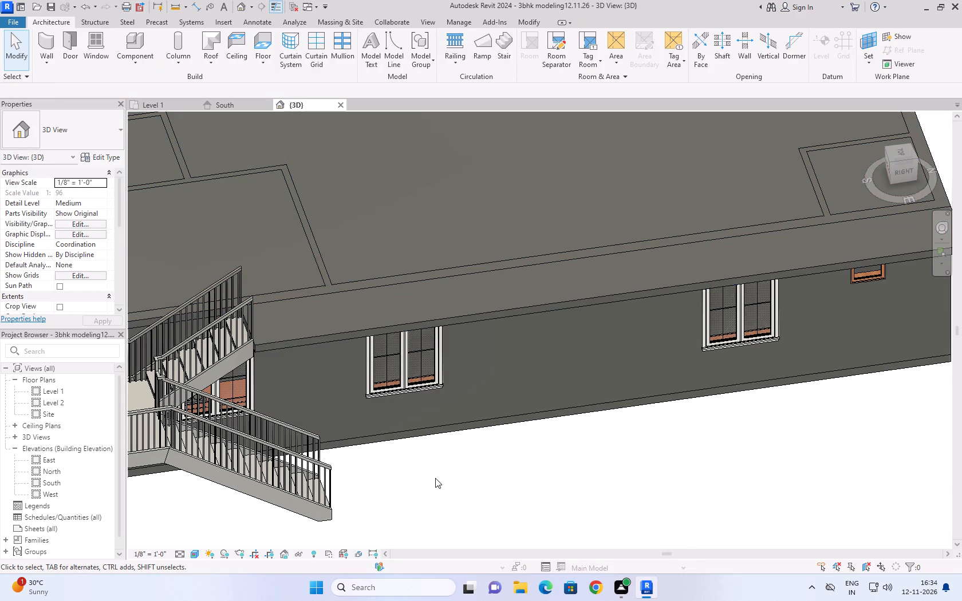
Examine the junction between the stair's top end and the Level 2 slab's edge up close from the right side view.
{"action": "left_click", "coordinate": [907, 170]}
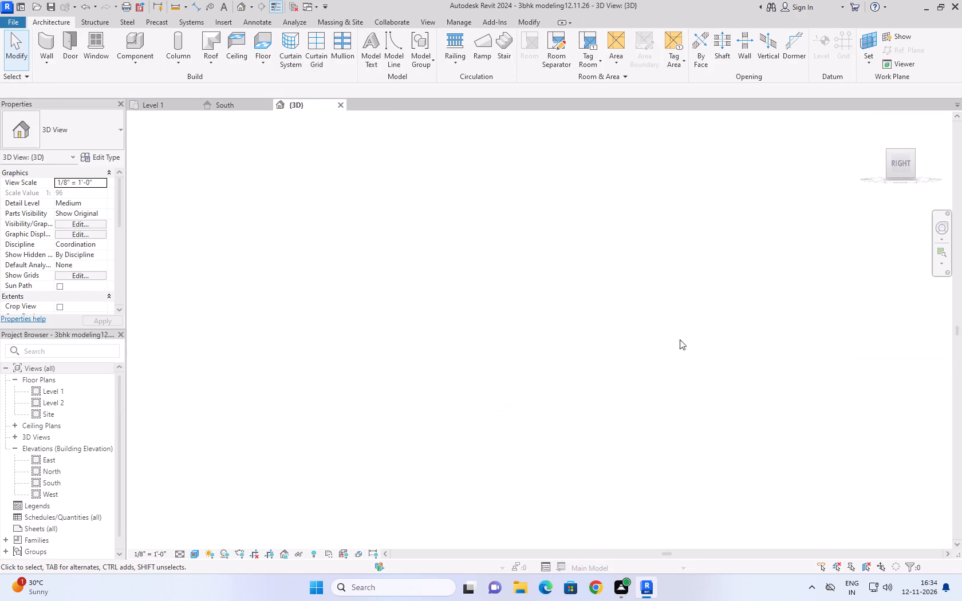
{"action": "scroll", "coordinate": [593, 309], "scroll_direction": "up", "scroll_amount": 8}
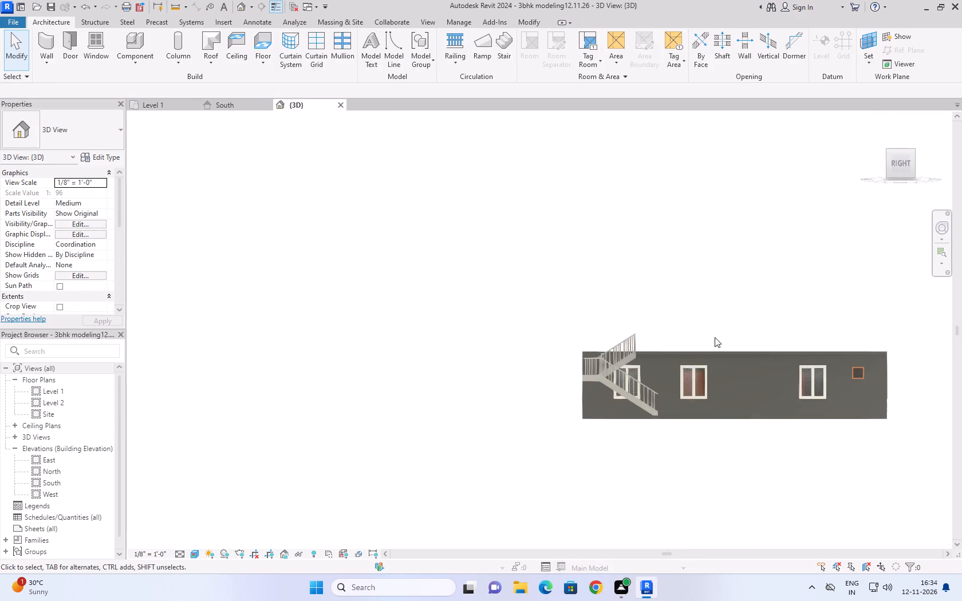
{"action": "middle_click_drag", "start_coordinate": [715, 337], "coordinate": [496, 351]}
{"action": "scroll", "coordinate": [507, 351], "scroll_direction": "up", "scroll_amount": 1}
{"action": "scroll", "coordinate": [436, 346], "scroll_direction": "up", "scroll_amount": 5}
{"action": "left_click", "coordinate": [411, 392]}
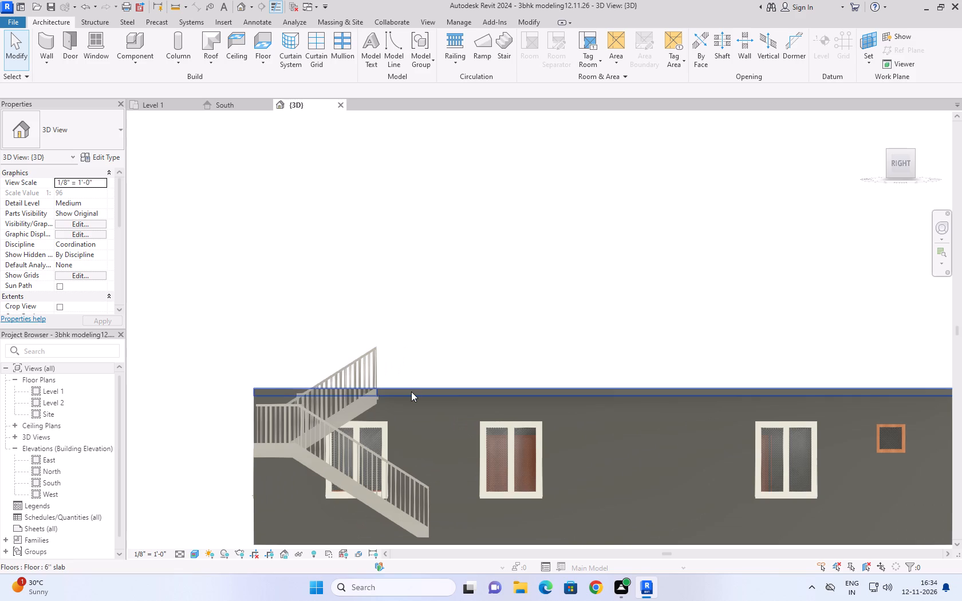
{"action": "scroll", "coordinate": [366, 410], "scroll_direction": "up", "scroll_amount": 5}
{"action": "scroll", "coordinate": [417, 385], "scroll_direction": "up", "scroll_amount": 7}
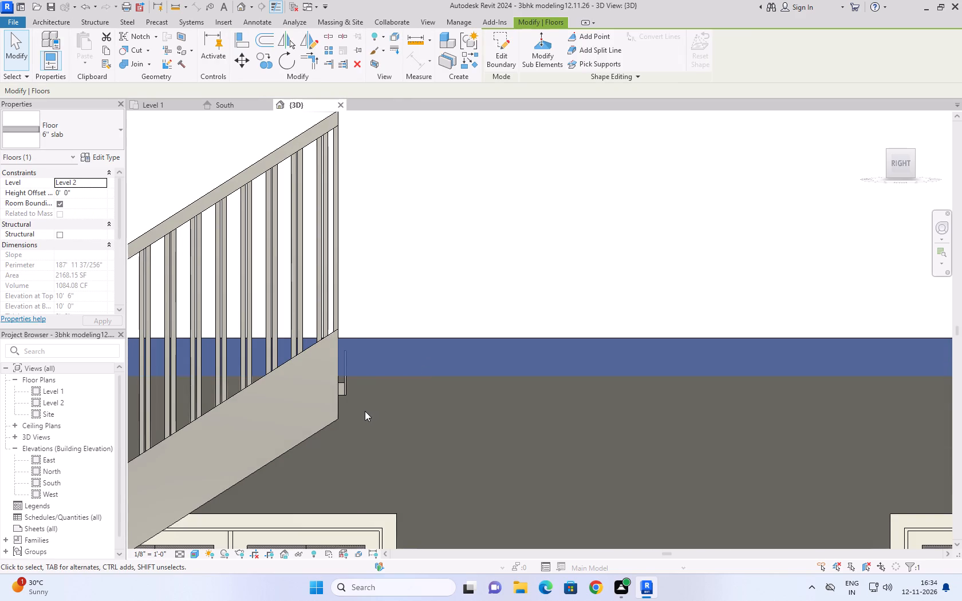
{"action": "middle_click", "coordinate": [369, 412], "text": "shift"}
{"action": "scroll", "coordinate": [369, 408], "scroll_direction": "up", "scroll_amount": 1}
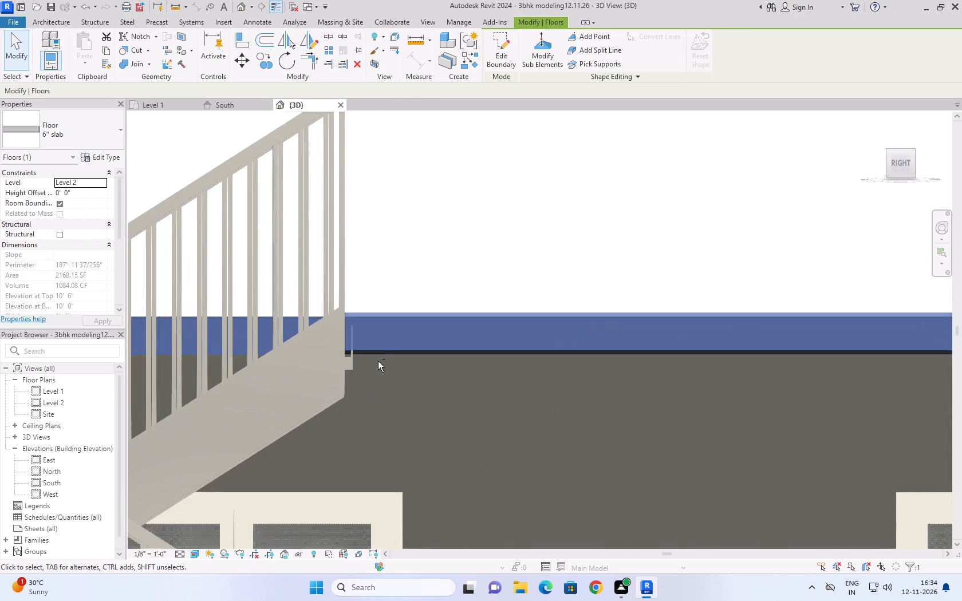
Edit the exterior stair so its upper run no longer ends with a riser, and finish the stair edit.
{"action": "left_click", "coordinate": [343, 363]}
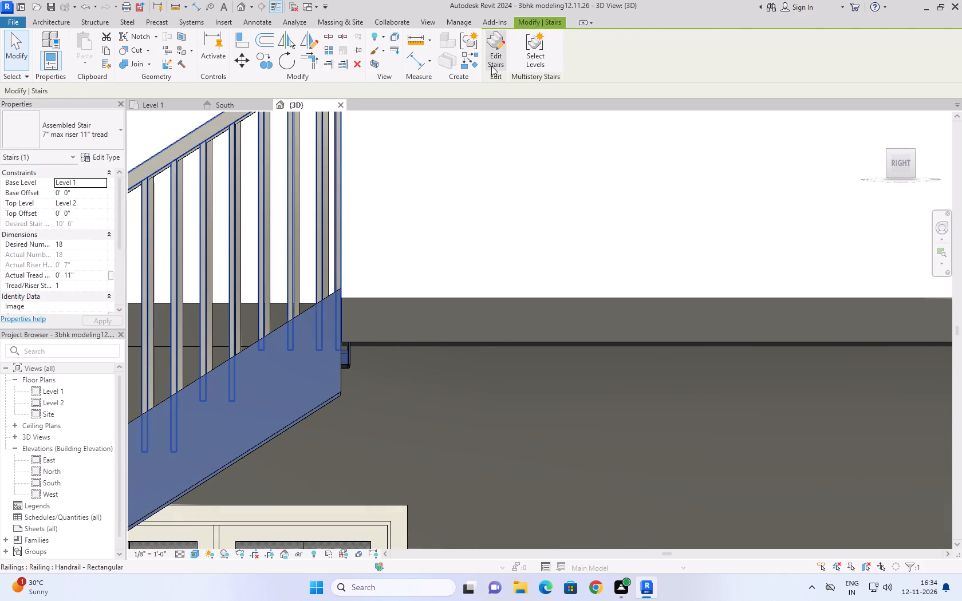
{"action": "left_click", "coordinate": [491, 66]}
{"action": "left_click", "coordinate": [348, 361]}
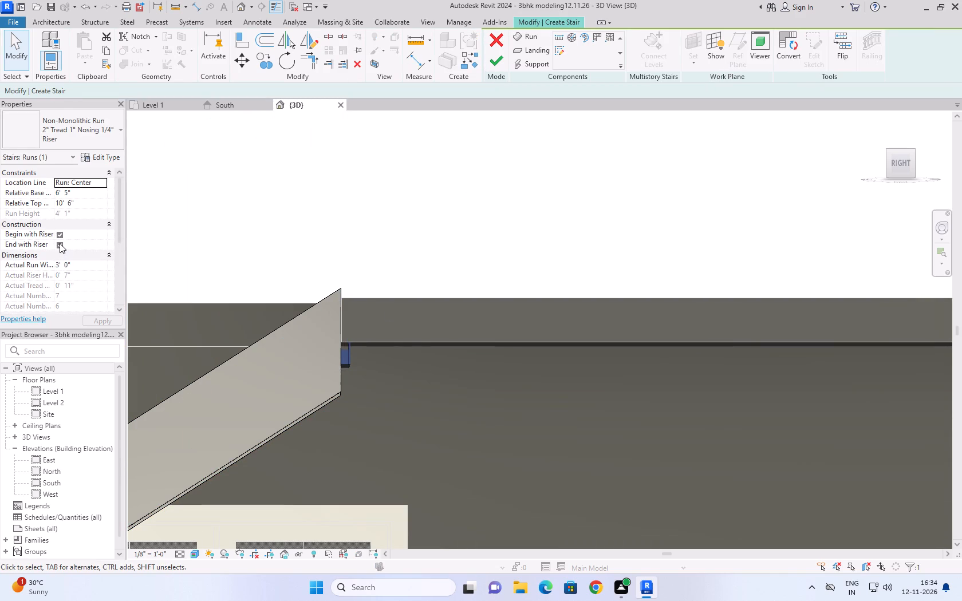
{"action": "left_click", "coordinate": [60, 243]}
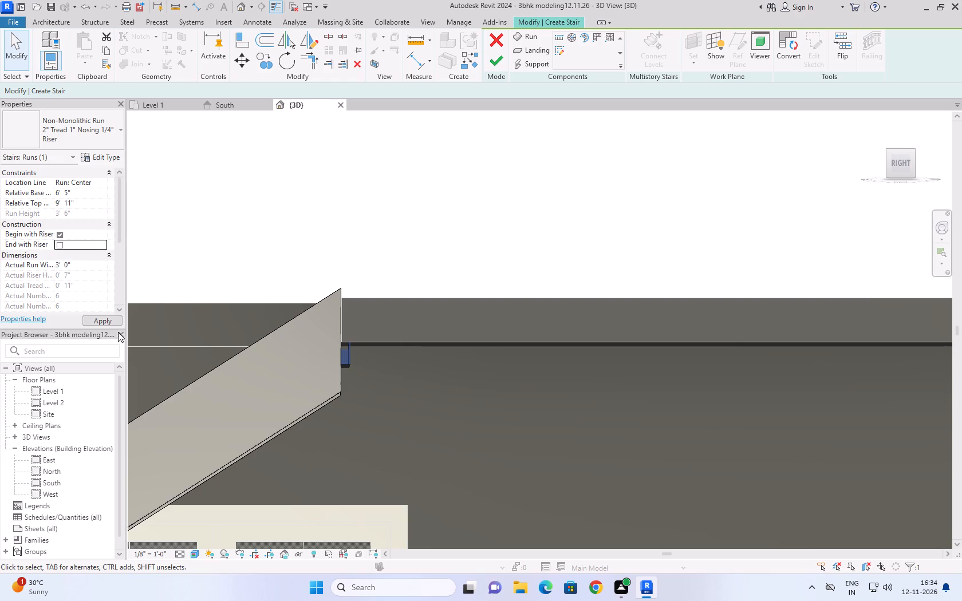
{"action": "left_click", "coordinate": [115, 323]}
{"action": "scroll", "coordinate": [388, 357], "scroll_direction": "down", "scroll_amount": 4}
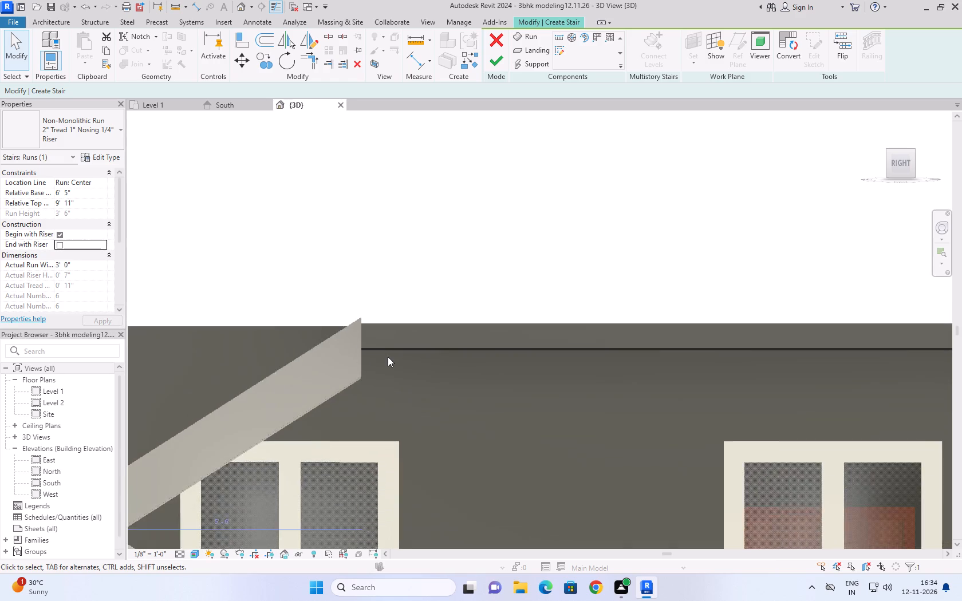
{"action": "scroll", "coordinate": [388, 357], "scroll_direction": "down", "scroll_amount": 10}
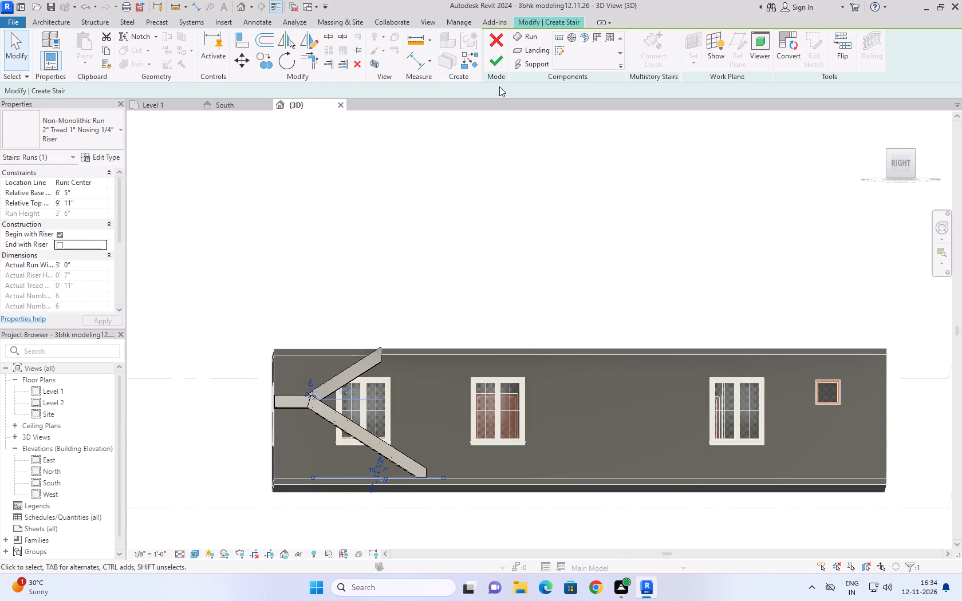
{"action": "left_click", "coordinate": [498, 62]}
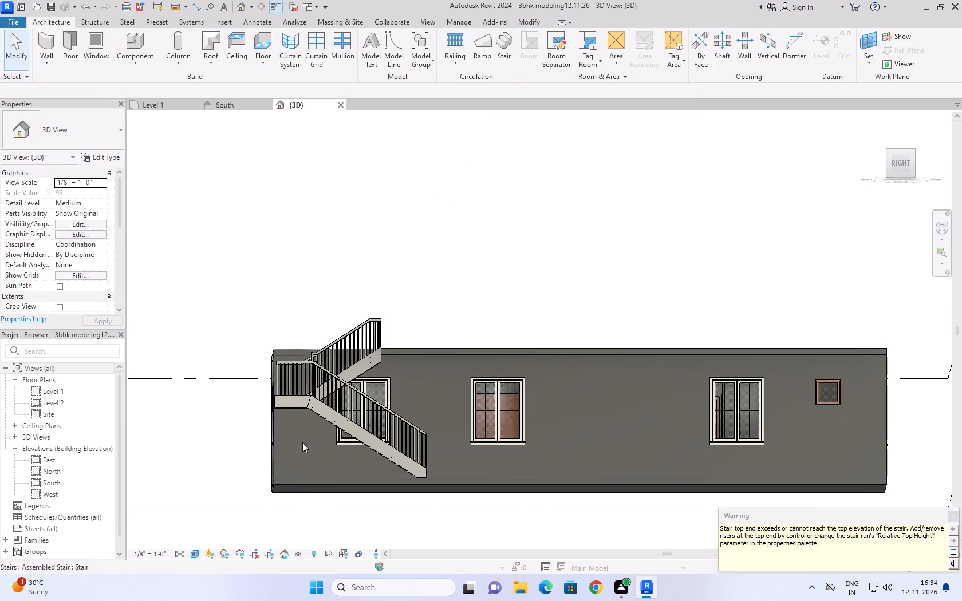
Inspect the exterior stair's top end, its railings and the adjoining Level 2 slab edge up close, starting from the home 3D view.
{"action": "left_click", "coordinate": [155, 427]}
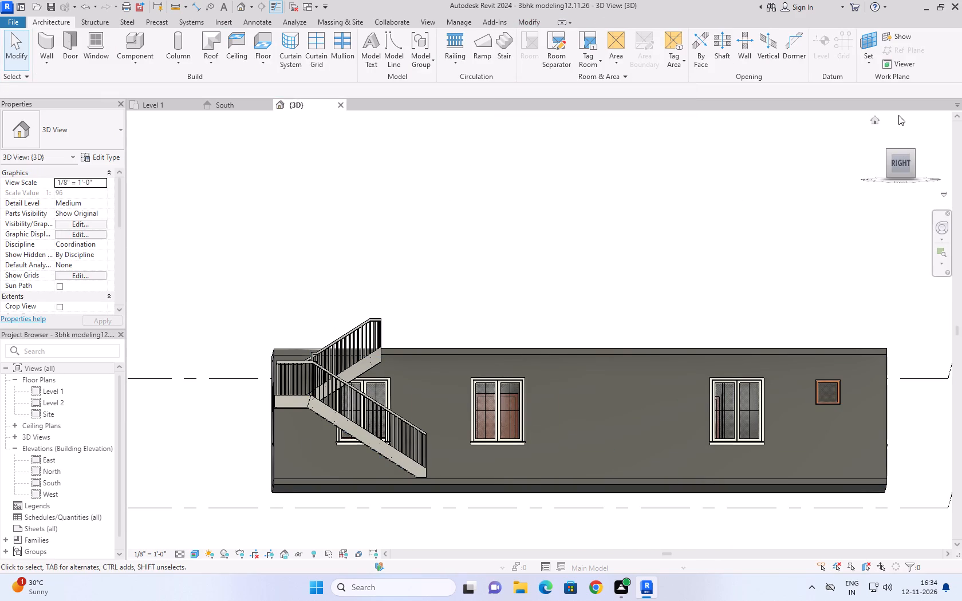
{"action": "left_click", "coordinate": [877, 117]}
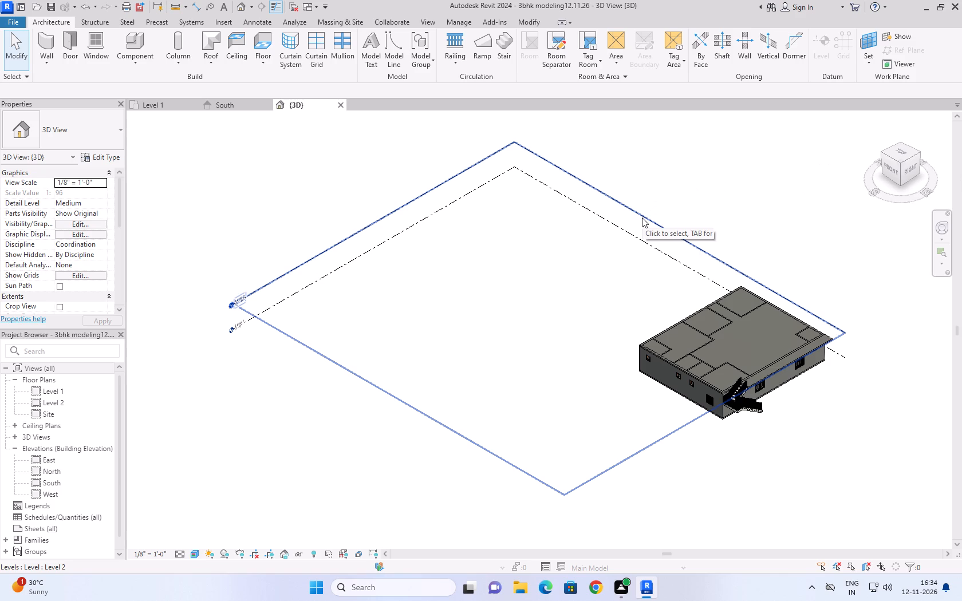
{"action": "scroll", "coordinate": [809, 437], "scroll_direction": "up", "scroll_amount": 2}
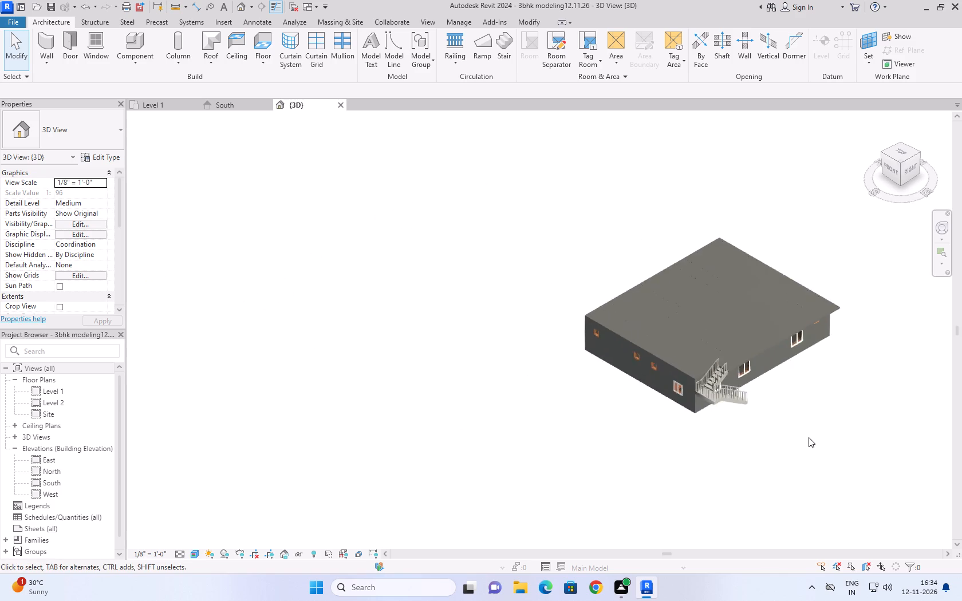
{"action": "scroll", "coordinate": [809, 437], "scroll_direction": "up", "scroll_amount": 6}
{"action": "middle_click_drag", "start_coordinate": [723, 390], "coordinate": [732, 387], "text": "shift"}
{"action": "middle_click_drag", "start_coordinate": [732, 332], "coordinate": [630, 421]}
{"action": "scroll", "coordinate": [525, 383], "scroll_direction": "up", "scroll_amount": 9}
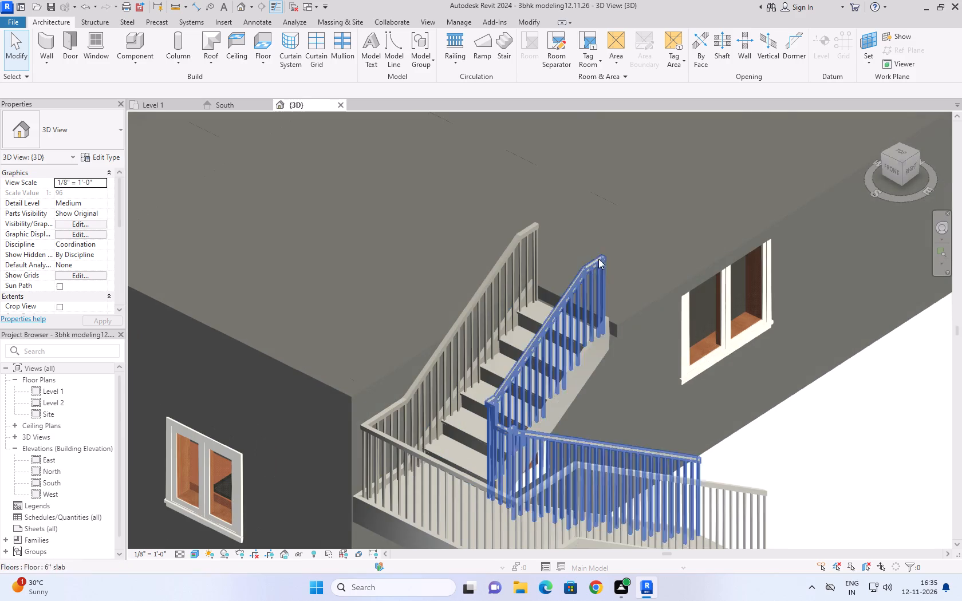
{"action": "scroll", "coordinate": [550, 281], "scroll_direction": "up", "scroll_amount": 8}
{"action": "middle_click_drag", "start_coordinate": [558, 242], "coordinate": [559, 270], "text": "shift"}
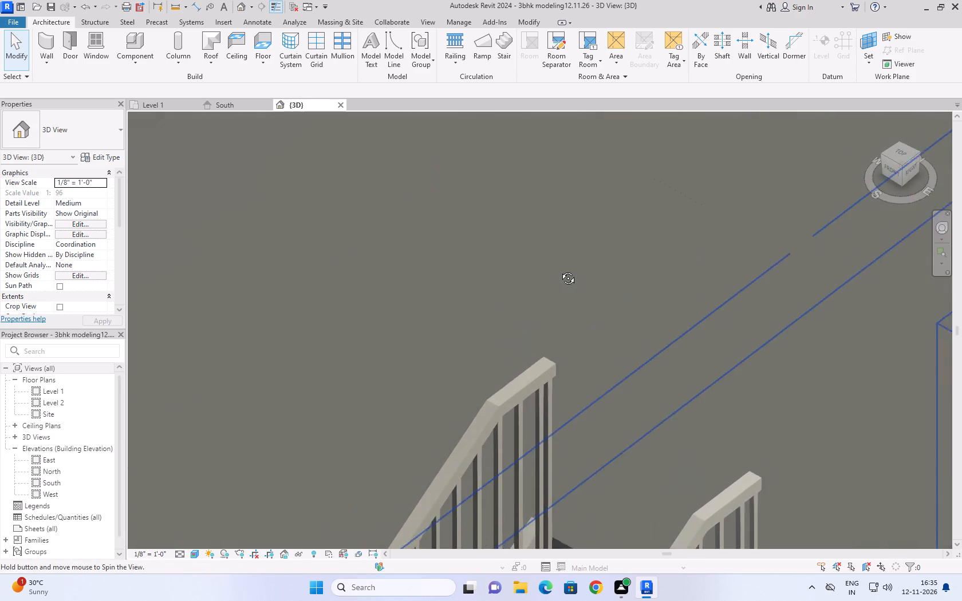
{"action": "middle_click_drag", "start_coordinate": [559, 270], "coordinate": [525, 177], "text": "shift"}
{"action": "scroll", "coordinate": [526, 180], "scroll_direction": "down", "scroll_amount": 2, "text": "shift"}
{"action": "scroll", "coordinate": [605, 216], "scroll_direction": "down", "scroll_amount": 10}
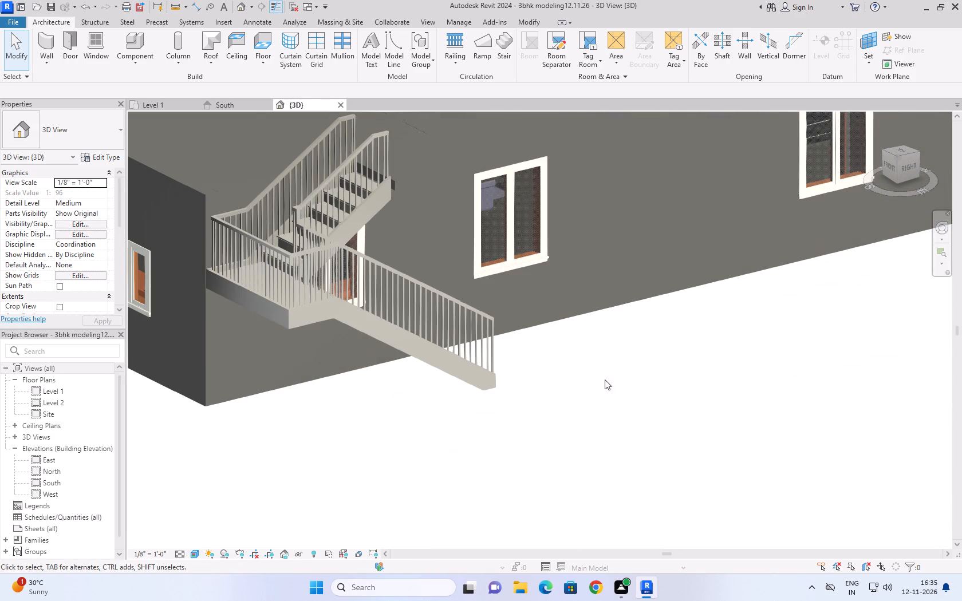
{"action": "middle_click_drag", "start_coordinate": [669, 354], "coordinate": [647, 393], "text": "shift"}
{"action": "scroll", "coordinate": [646, 394], "scroll_direction": "down", "scroll_amount": 3, "text": "shift"}
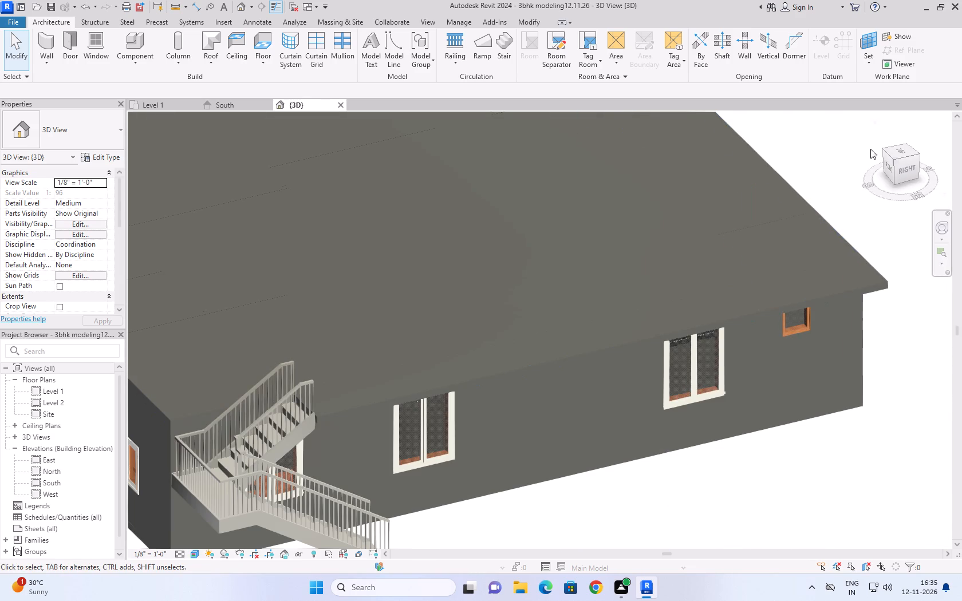
Examine the whole exterior stair against the house corner and the Level 2 slab's edge from the home 3D view.
{"action": "left_click", "coordinate": [871, 116]}
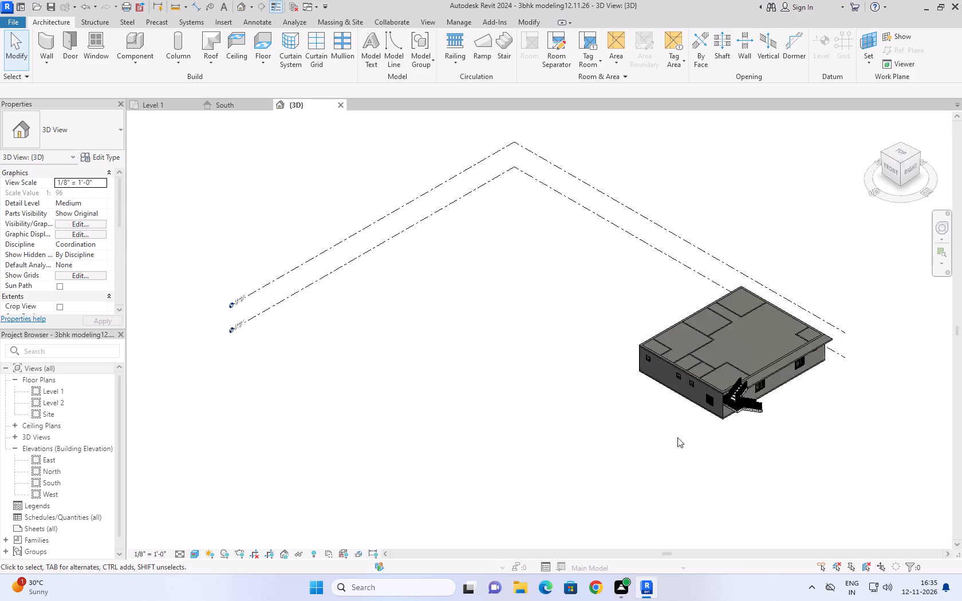
{"action": "scroll", "coordinate": [692, 425], "scroll_direction": "up", "scroll_amount": 3}
{"action": "scroll", "coordinate": [854, 412], "scroll_direction": "up", "scroll_amount": 4}
{"action": "middle_click_drag", "start_coordinate": [854, 412], "coordinate": [535, 444]}
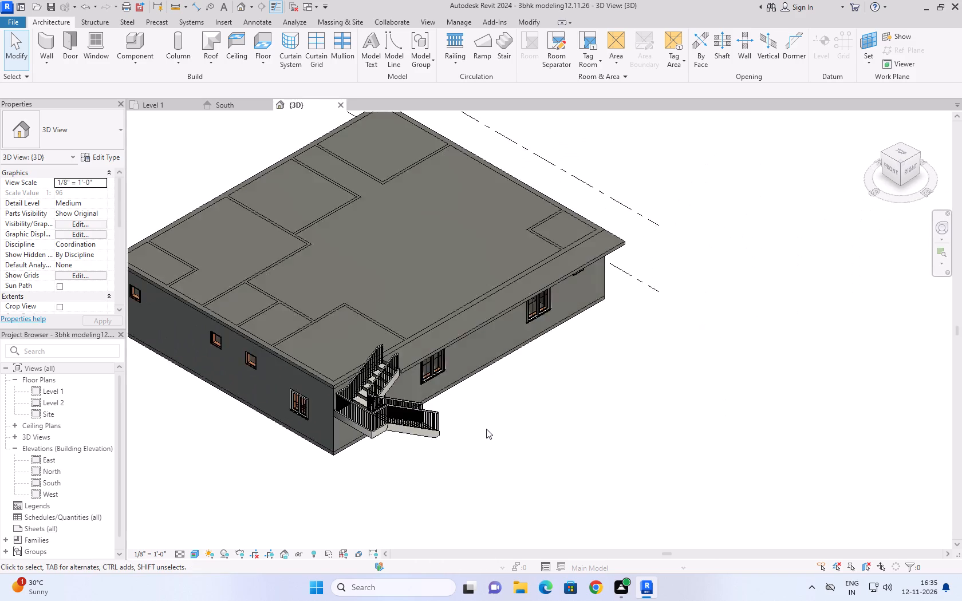
{"action": "scroll", "coordinate": [486, 428], "scroll_direction": "up", "scroll_amount": 3}
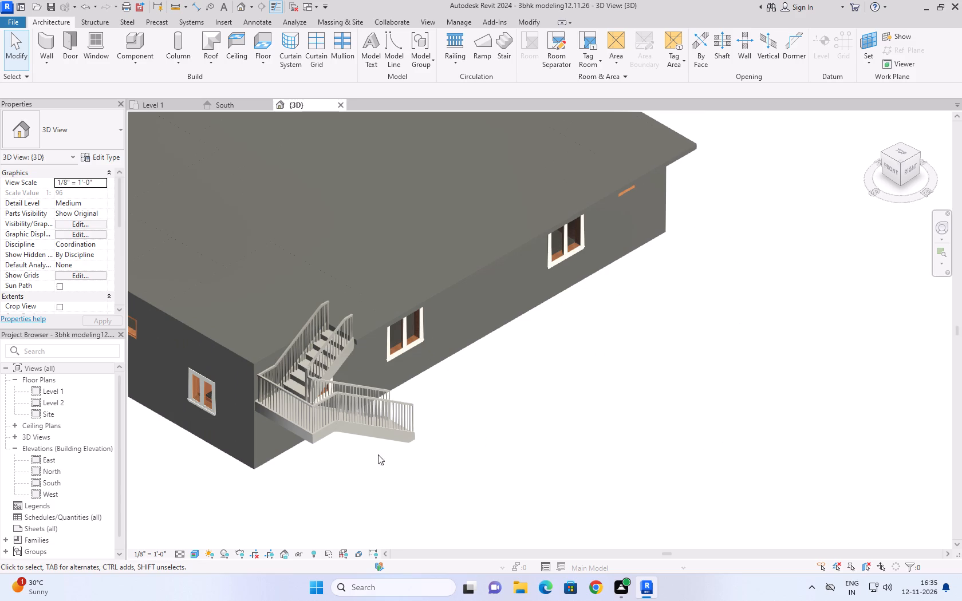
{"action": "scroll", "coordinate": [311, 363], "scroll_direction": "up", "scroll_amount": 3}
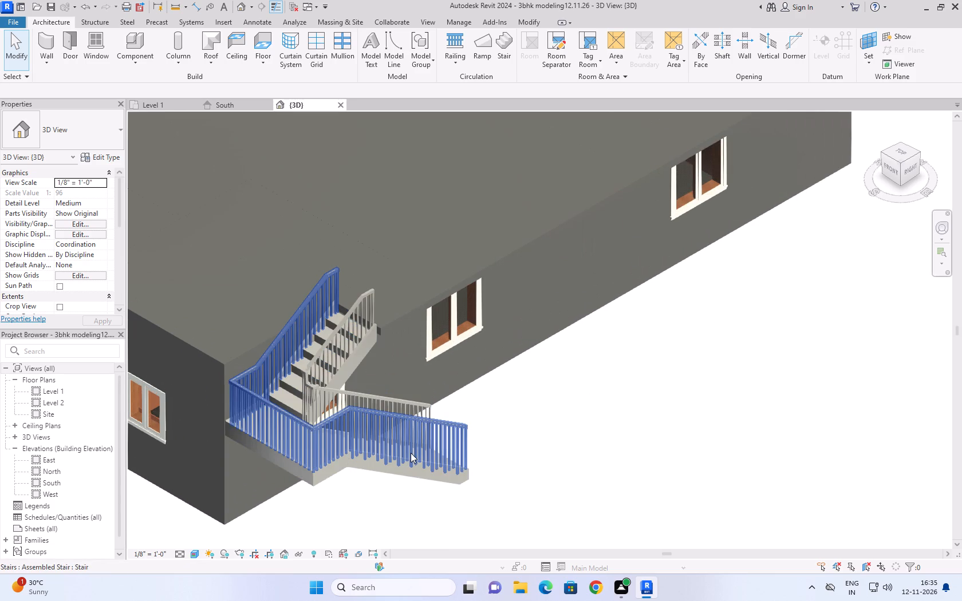
{"action": "left_click", "coordinate": [625, 429]}
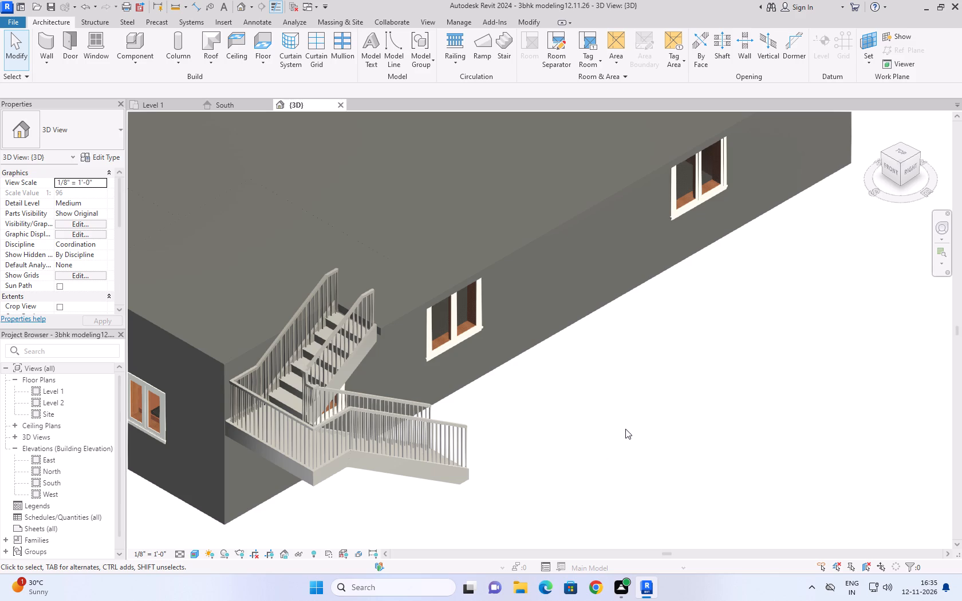
{"action": "scroll", "coordinate": [668, 445], "scroll_direction": "down", "scroll_amount": 3}
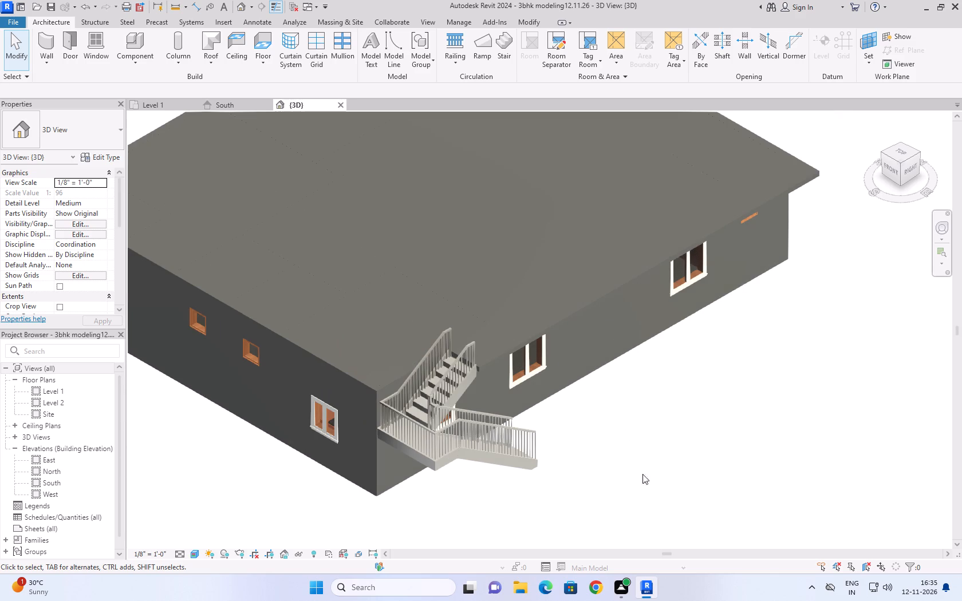
{"action": "scroll", "coordinate": [562, 531], "scroll_direction": "up", "scroll_amount": 3}
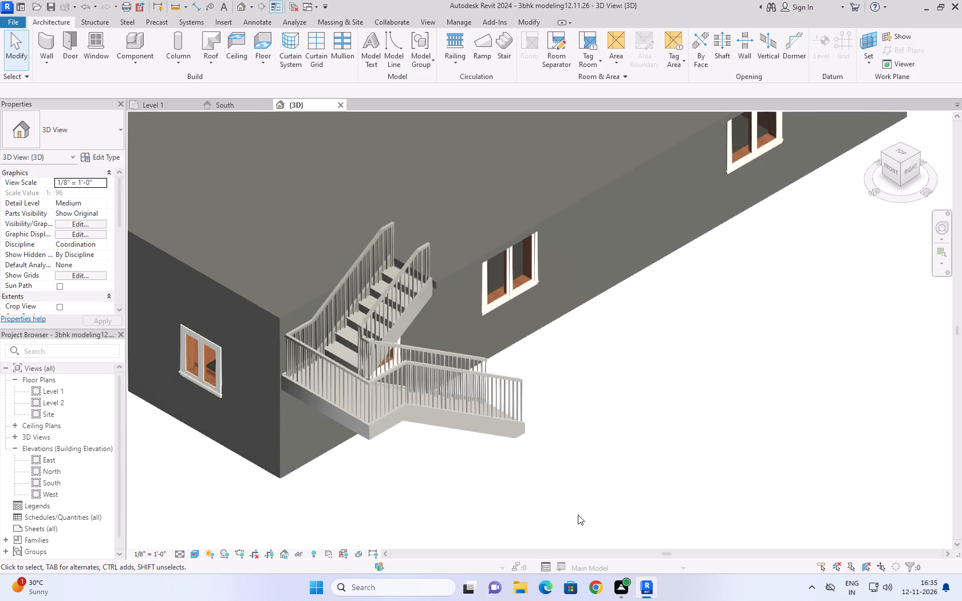
{"action": "middle_click_drag", "start_coordinate": [579, 514], "coordinate": [588, 527]}
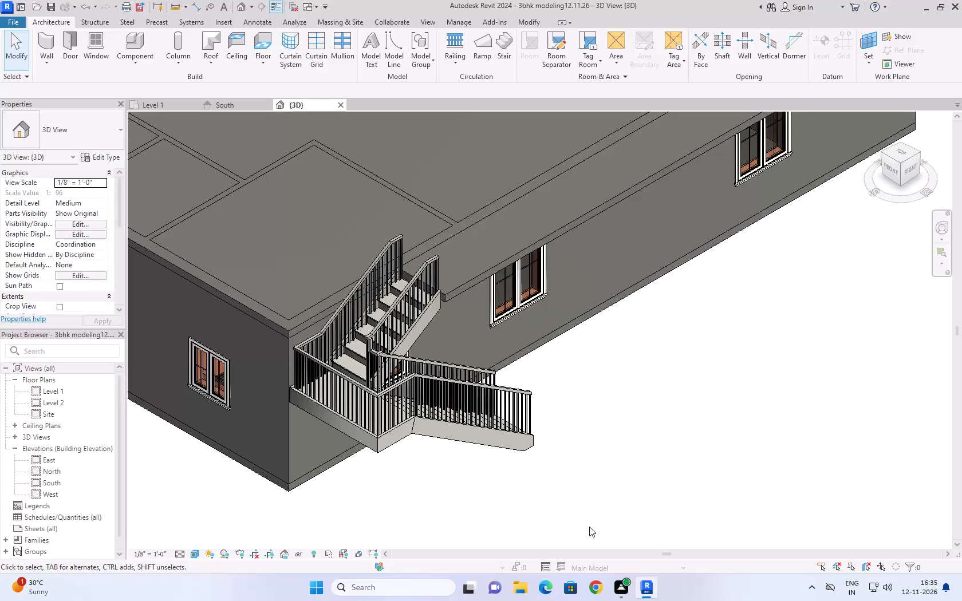
{"action": "left_click", "coordinate": [574, 446]}
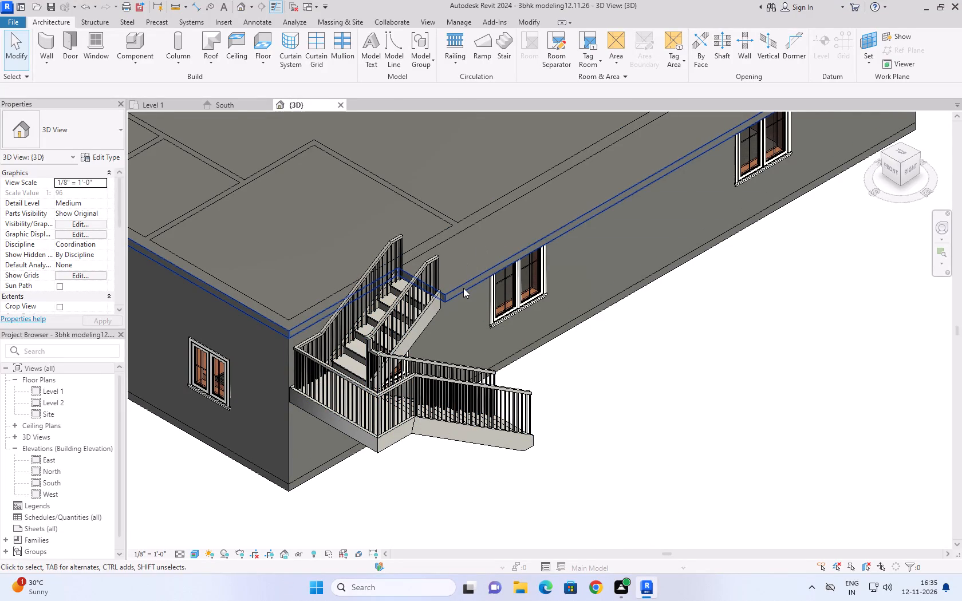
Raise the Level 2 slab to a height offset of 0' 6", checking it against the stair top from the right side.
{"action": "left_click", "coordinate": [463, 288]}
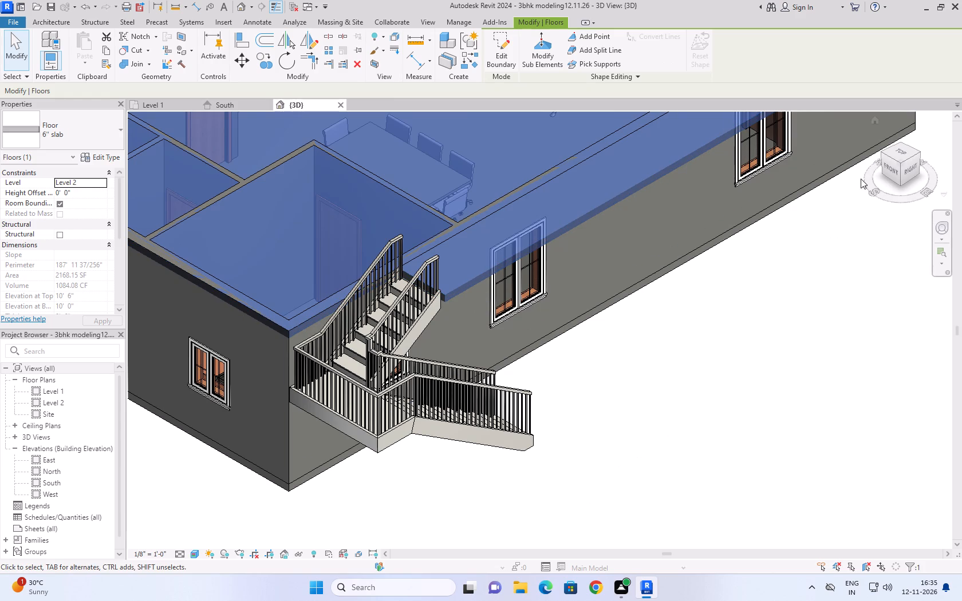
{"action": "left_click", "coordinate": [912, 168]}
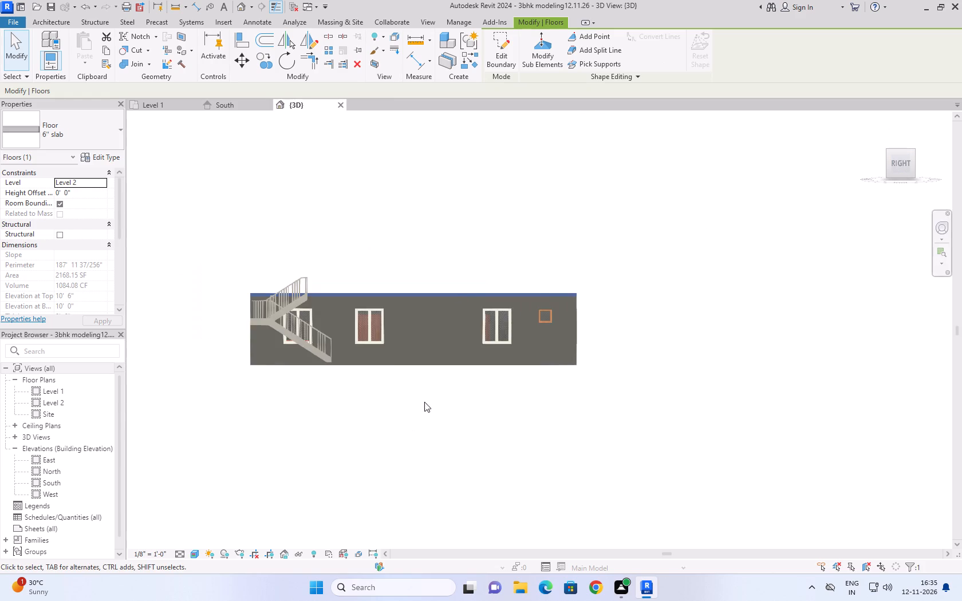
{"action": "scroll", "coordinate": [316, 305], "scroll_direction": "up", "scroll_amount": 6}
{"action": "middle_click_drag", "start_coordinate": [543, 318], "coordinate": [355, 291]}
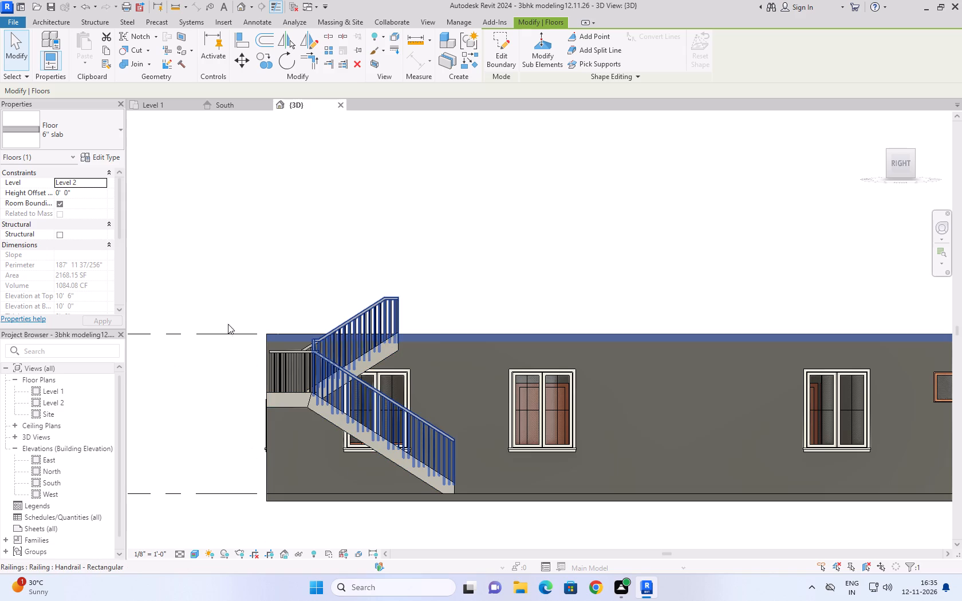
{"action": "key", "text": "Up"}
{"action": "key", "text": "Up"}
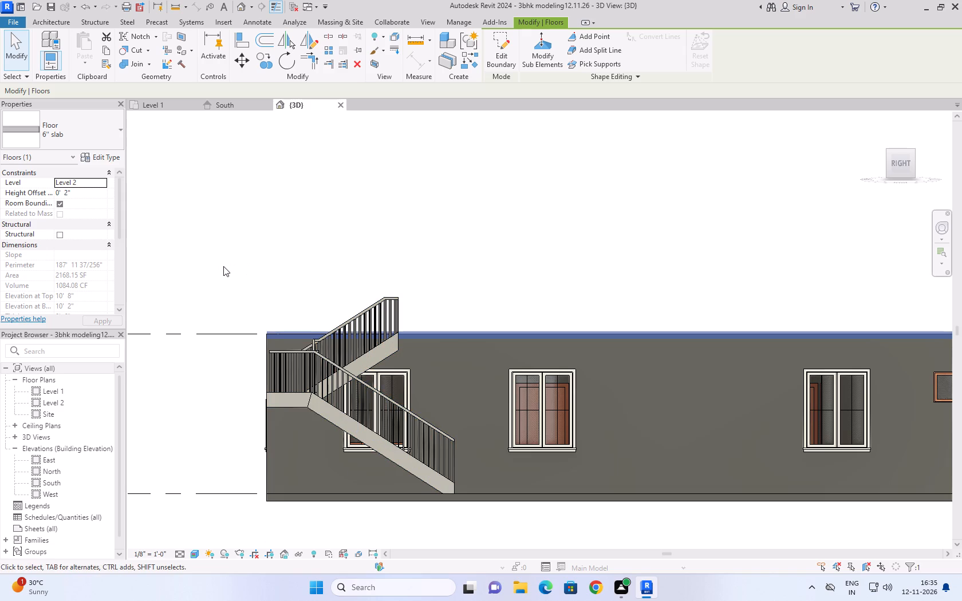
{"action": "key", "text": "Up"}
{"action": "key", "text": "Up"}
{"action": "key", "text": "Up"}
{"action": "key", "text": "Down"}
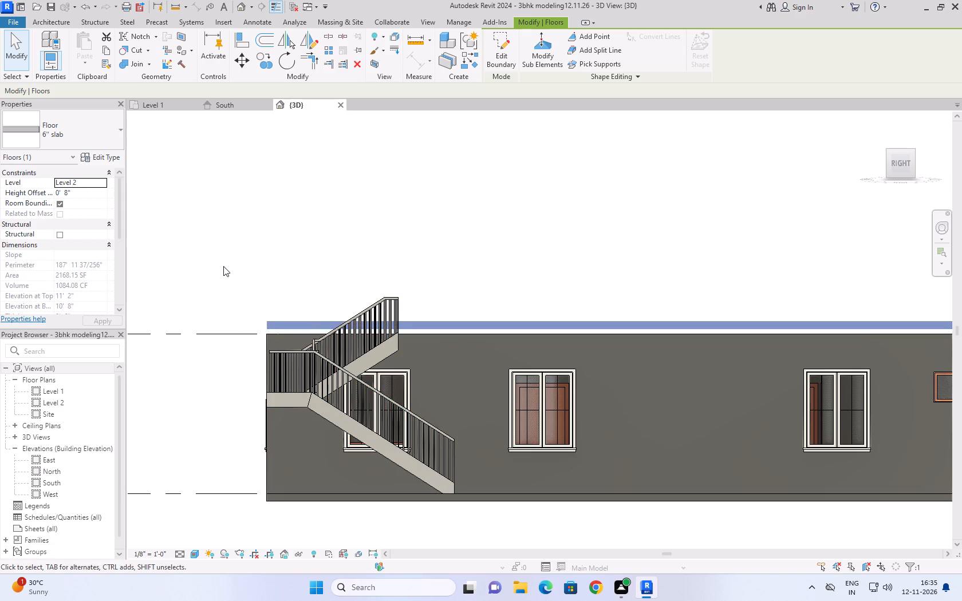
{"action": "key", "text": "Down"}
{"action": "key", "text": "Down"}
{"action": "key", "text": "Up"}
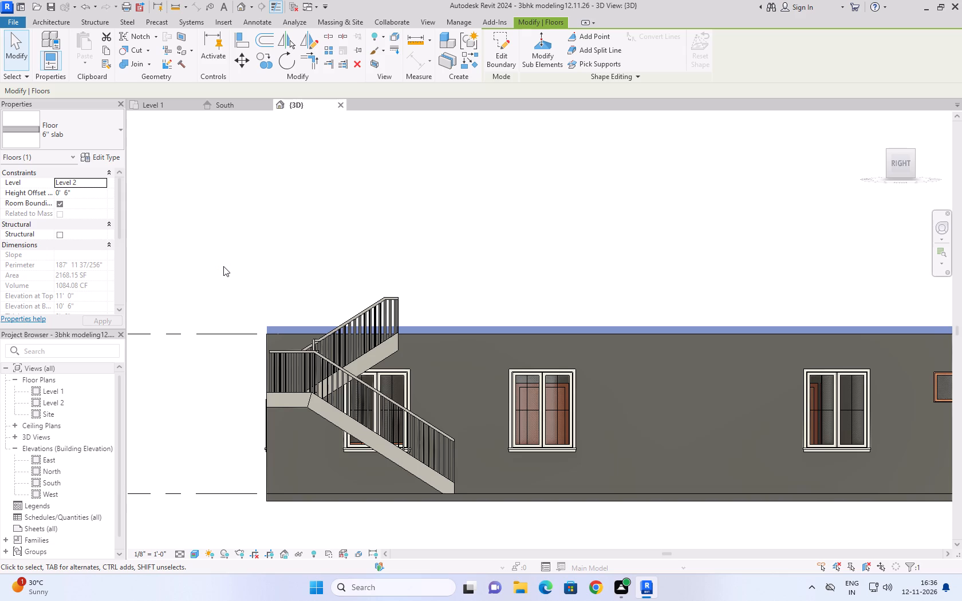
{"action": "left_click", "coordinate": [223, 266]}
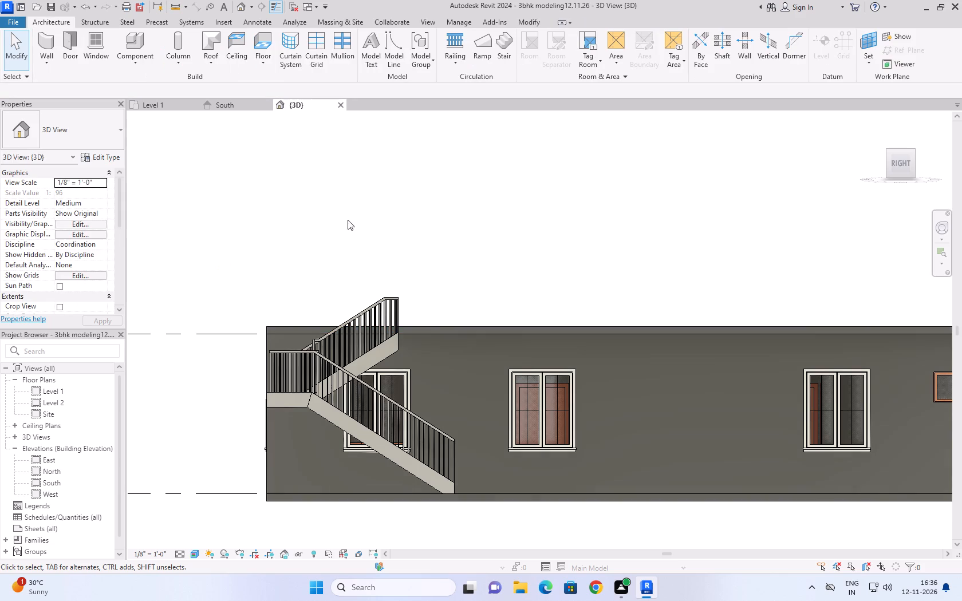
Examine in the 3D view how the raised Level 2 slab meets the exterior stair's top tread and railings.
{"action": "left_click", "coordinate": [873, 119]}
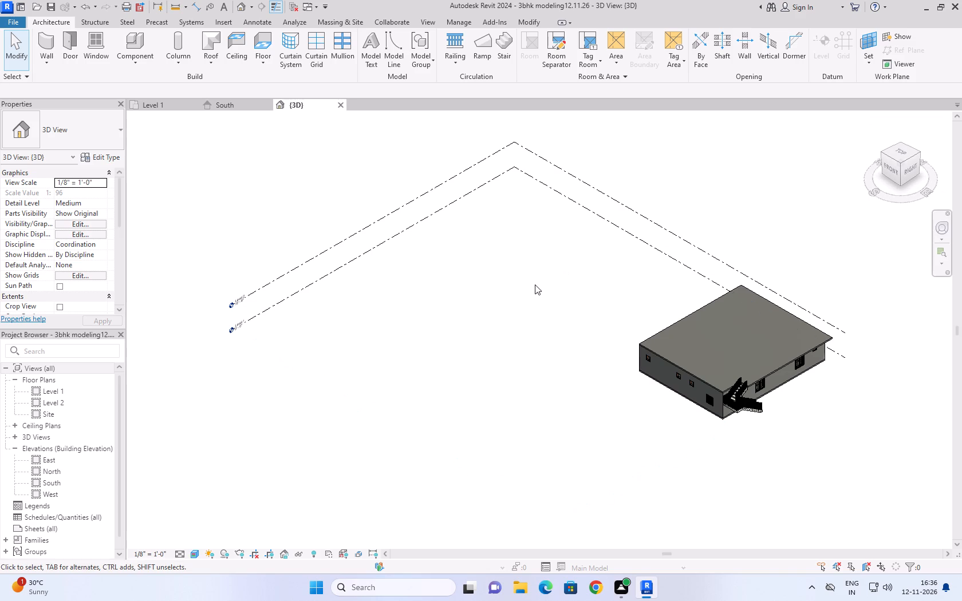
{"action": "middle_click_drag", "start_coordinate": [586, 381], "coordinate": [300, 327]}
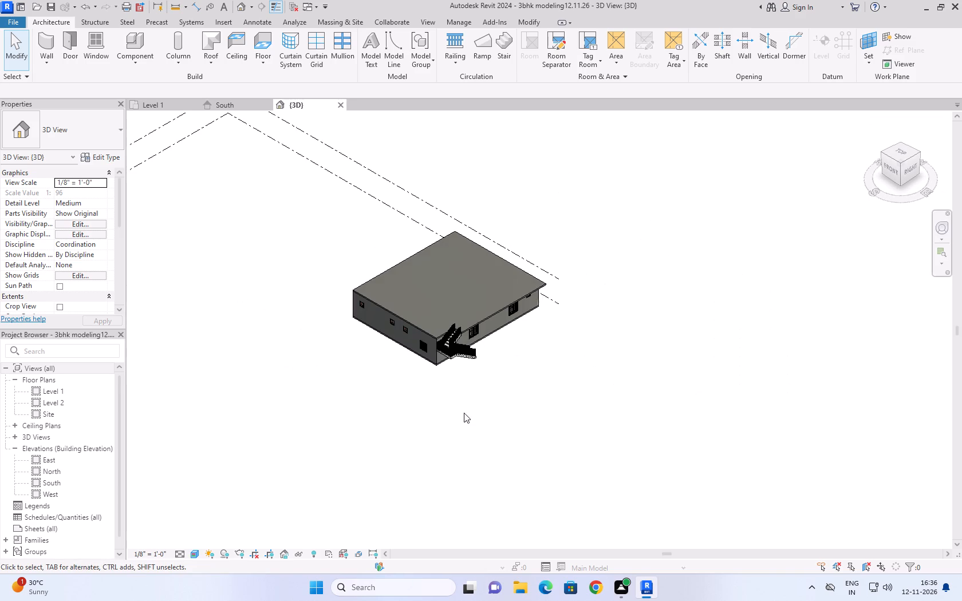
{"action": "middle_click_drag", "start_coordinate": [503, 363], "coordinate": [508, 302]}
{"action": "scroll", "coordinate": [508, 345], "scroll_direction": "up", "scroll_amount": 1, "text": "shift"}
{"action": "scroll", "coordinate": [452, 301], "scroll_direction": "up", "scroll_amount": 5}
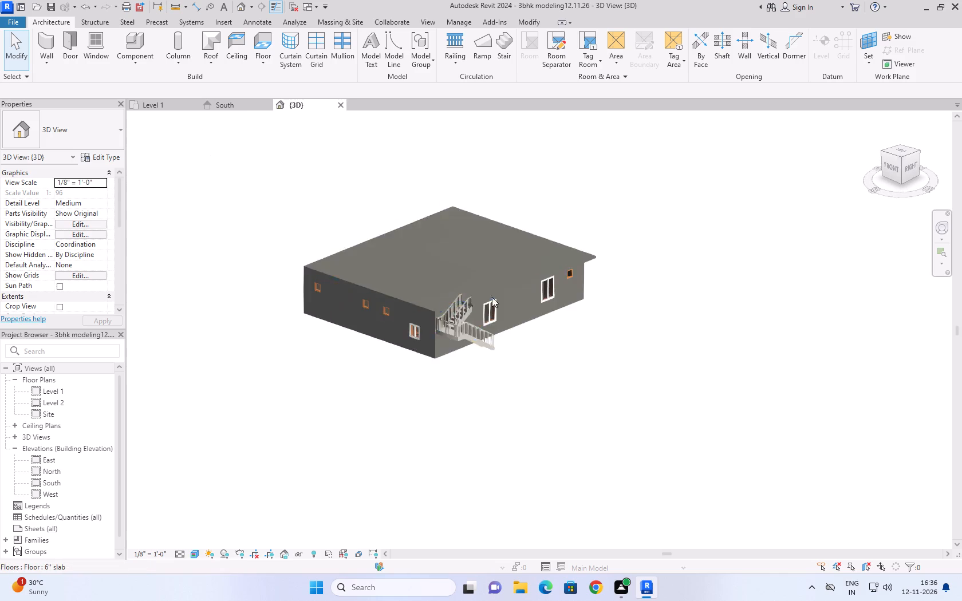
{"action": "scroll", "coordinate": [492, 297], "scroll_direction": "up", "scroll_amount": 12}
{"action": "middle_click_drag", "start_coordinate": [358, 322], "coordinate": [375, 330], "text": "shift"}
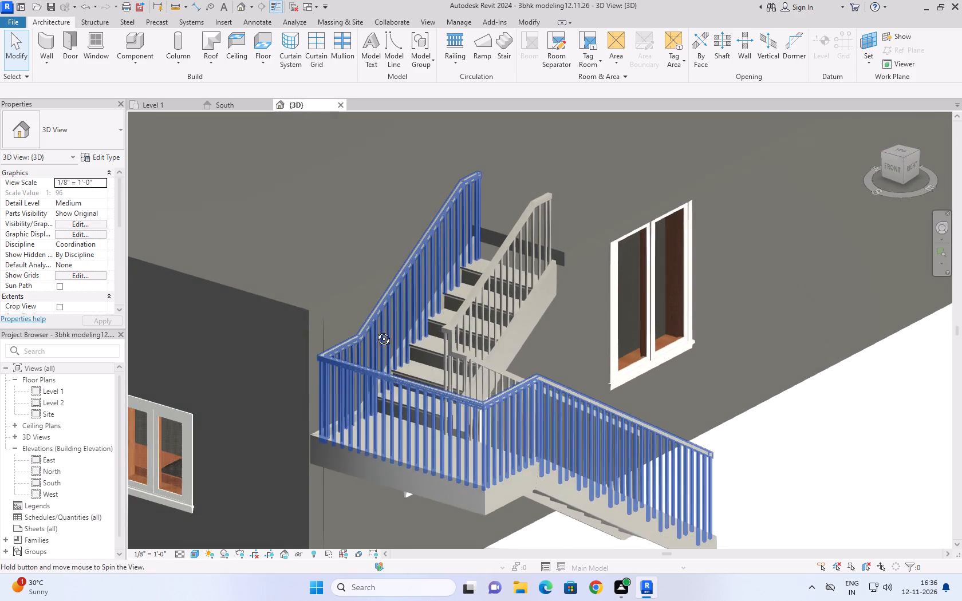
{"action": "middle_click_drag", "start_coordinate": [375, 330], "coordinate": [386, 339], "text": "shift"}
{"action": "middle_click_drag", "start_coordinate": [380, 210], "coordinate": [286, 233]}
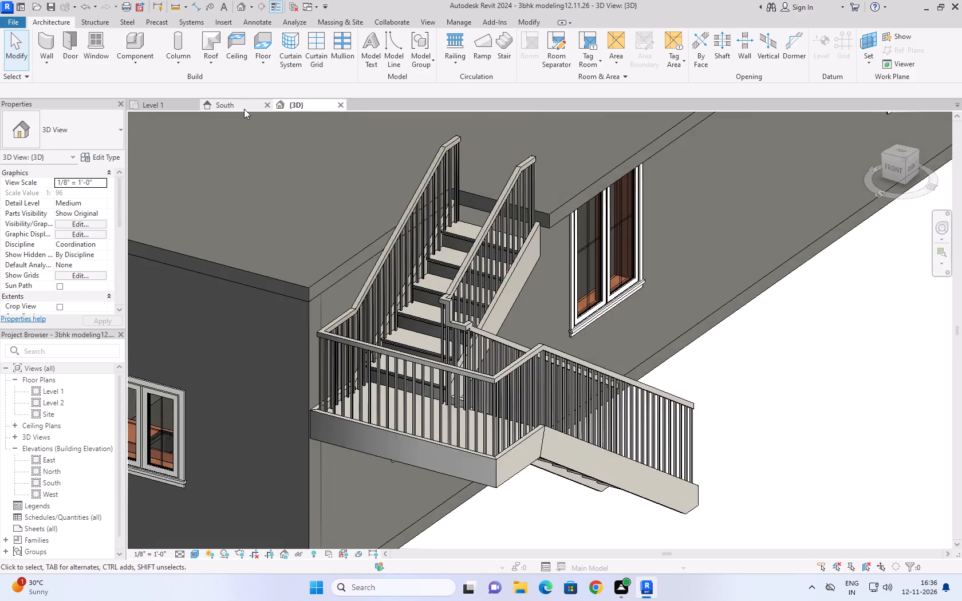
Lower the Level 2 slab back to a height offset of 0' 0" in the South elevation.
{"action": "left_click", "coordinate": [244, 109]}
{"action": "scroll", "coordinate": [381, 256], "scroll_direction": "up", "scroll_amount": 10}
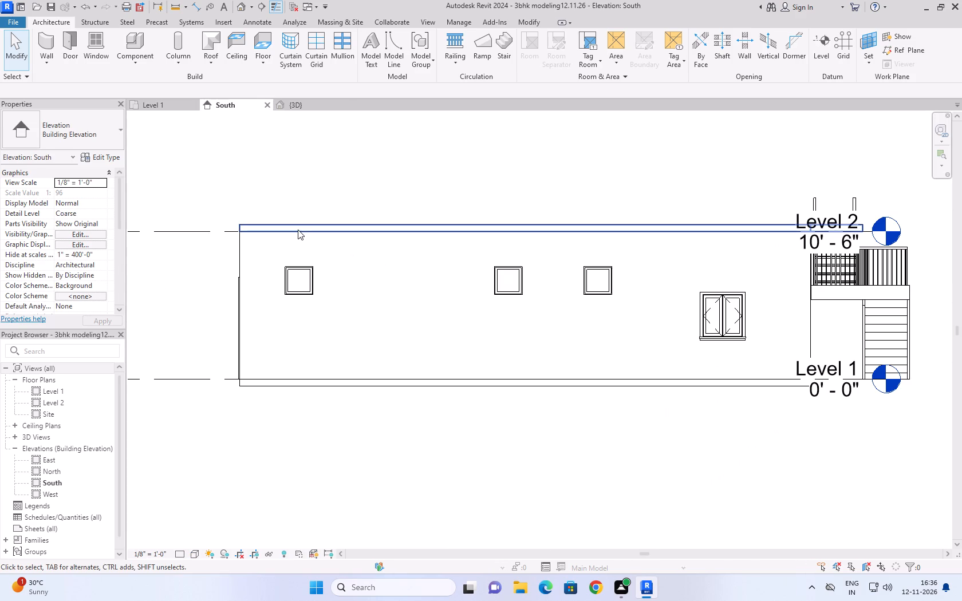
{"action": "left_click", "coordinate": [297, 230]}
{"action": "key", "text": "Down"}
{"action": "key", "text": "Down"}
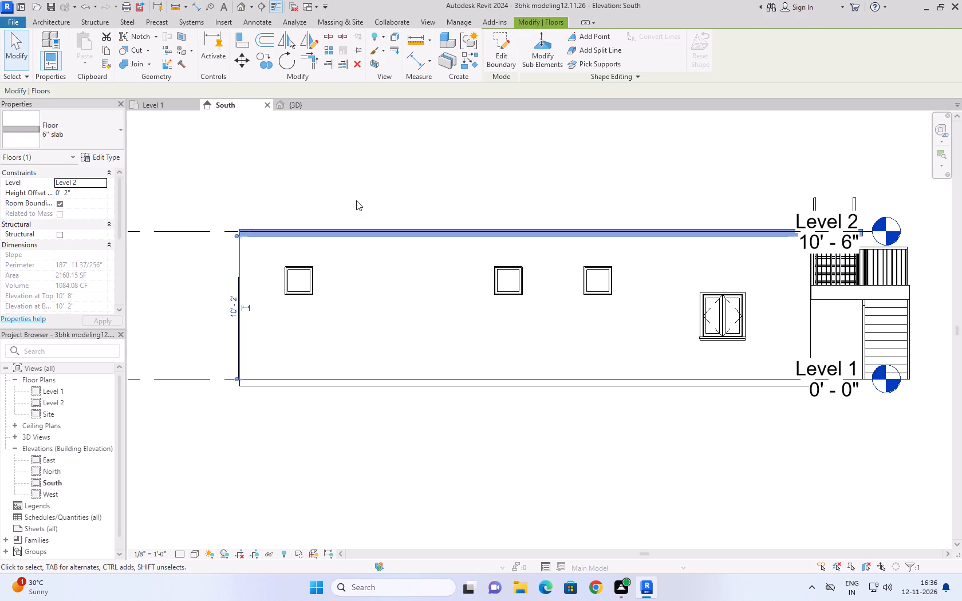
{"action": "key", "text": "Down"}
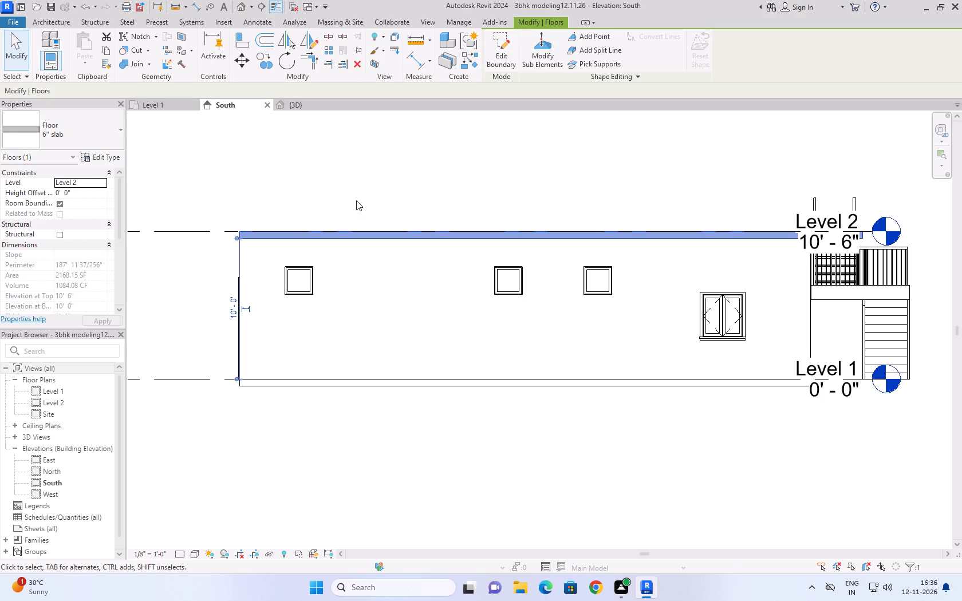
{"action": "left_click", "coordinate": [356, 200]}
Select the Level 2 slab near the stair and set the South elevation's visual style to Wireframe.
{"action": "scroll", "coordinate": [299, 323], "scroll_direction": "up", "scroll_amount": 5}
{"action": "middle_click_drag", "start_coordinate": [401, 212], "coordinate": [179, 275]}
{"action": "scroll", "coordinate": [179, 275], "scroll_direction": "down", "scroll_amount": 6}
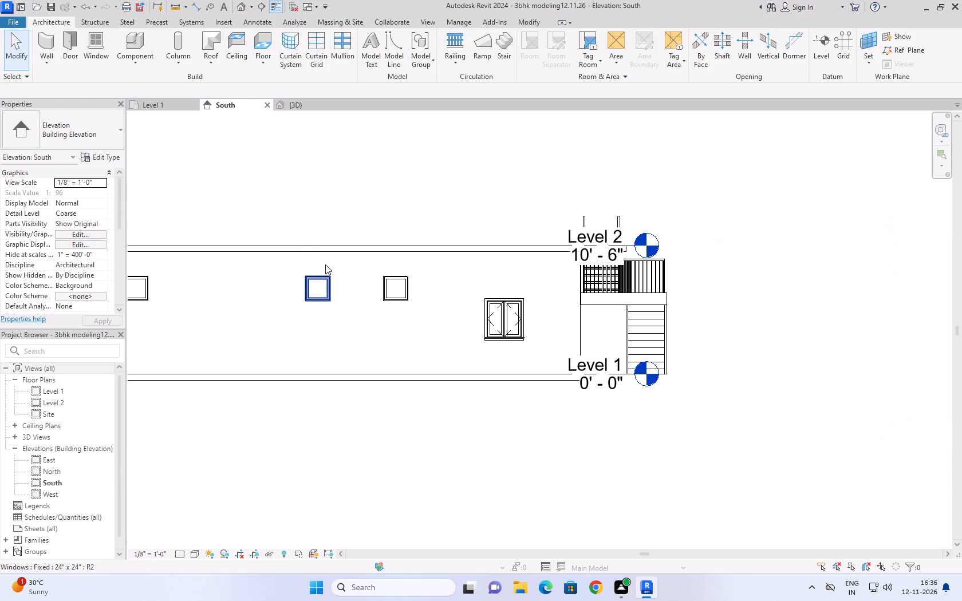
{"action": "left_click", "coordinate": [297, 247]}
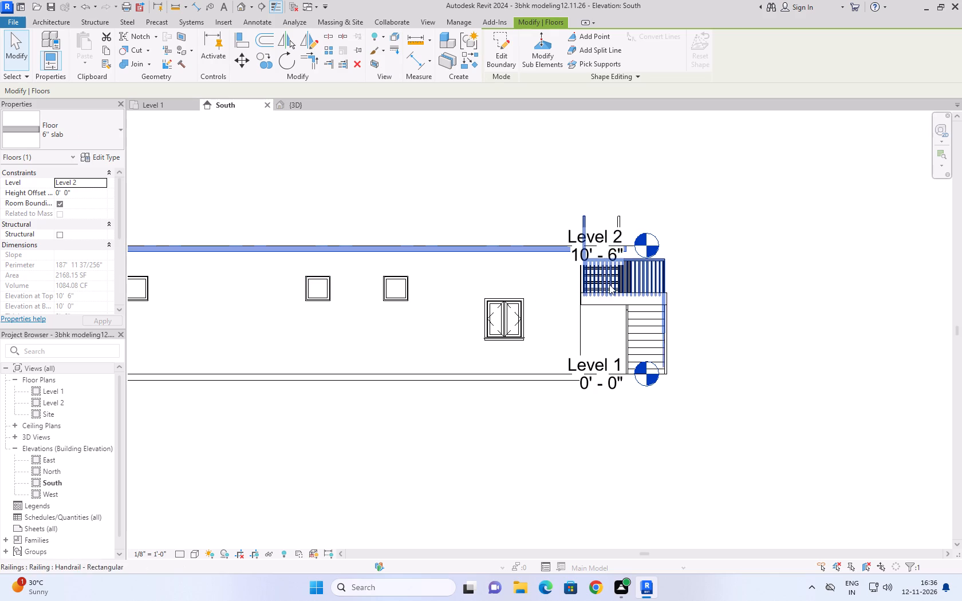
{"action": "left_click", "coordinate": [195, 551]}
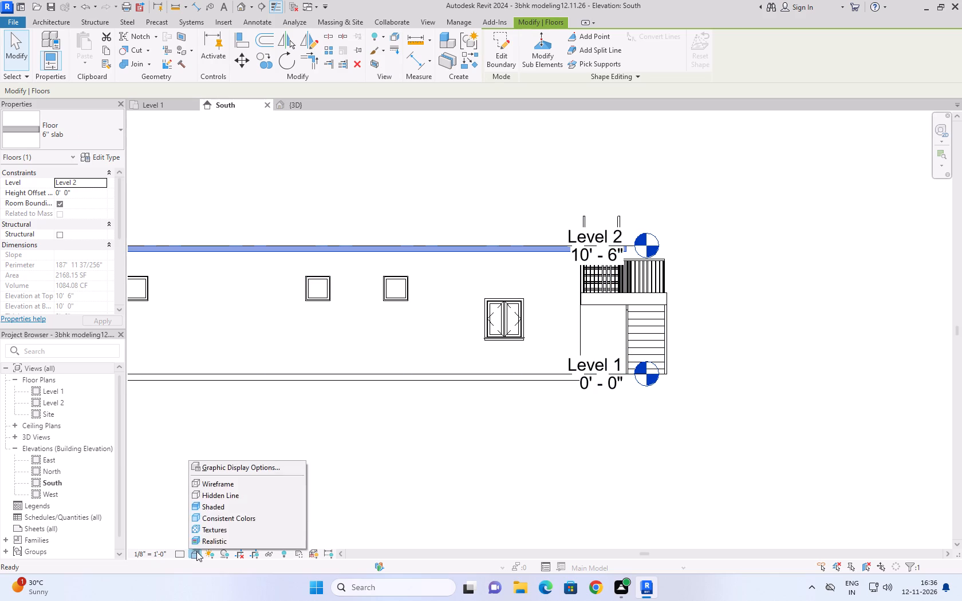
{"action": "left_click", "coordinate": [208, 485]}
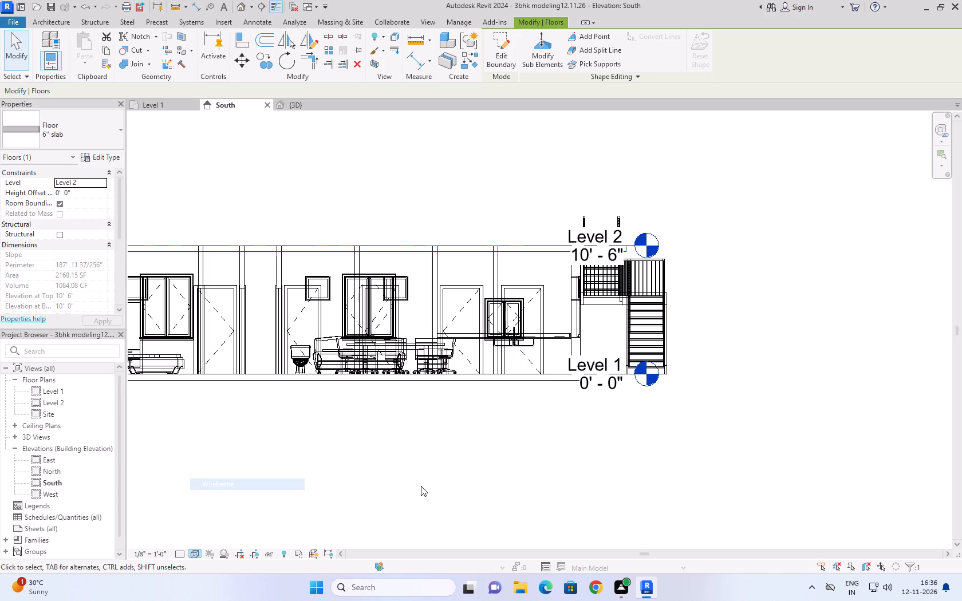
Examine the wireframe South elevation where the Level 2 slab meets the top of the exterior stair.
{"action": "left_click", "coordinate": [421, 486]}
{"action": "scroll", "coordinate": [468, 476], "scroll_direction": "up", "scroll_amount": 2}
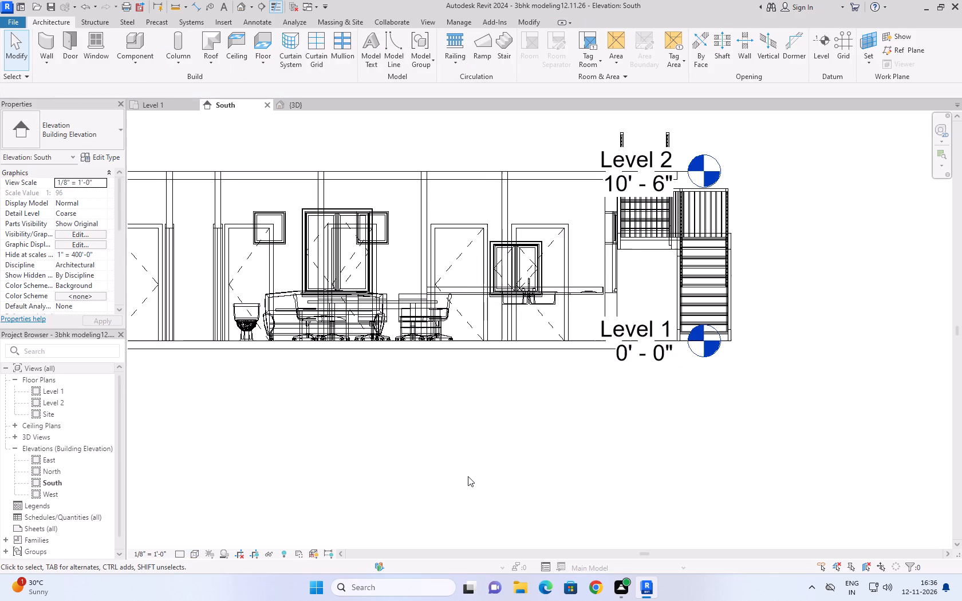
{"action": "scroll", "coordinate": [468, 476], "scroll_direction": "down", "scroll_amount": 2}
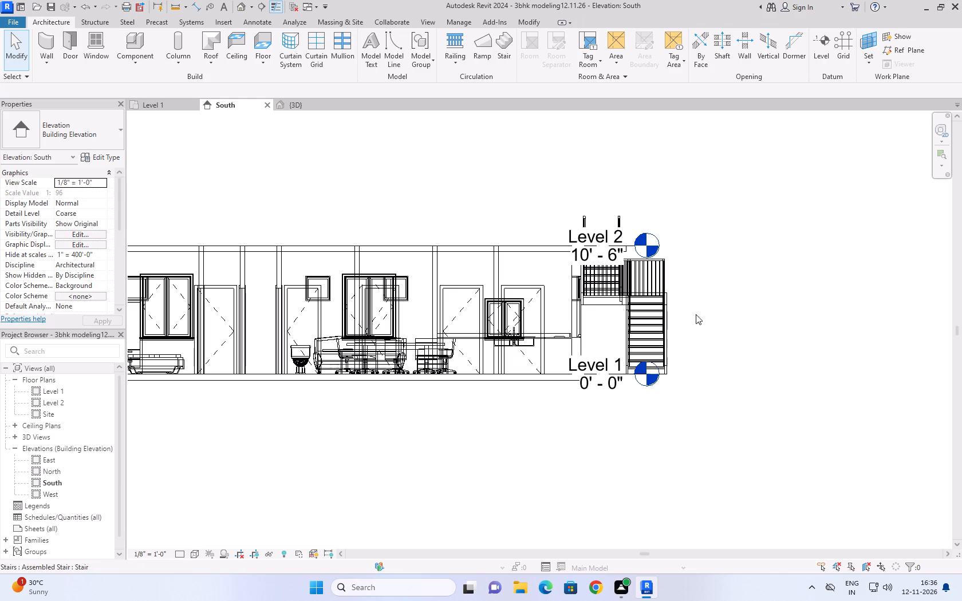
{"action": "scroll", "coordinate": [537, 258], "scroll_direction": "up", "scroll_amount": 4}
{"action": "scroll", "coordinate": [617, 249], "scroll_direction": "up", "scroll_amount": 3}
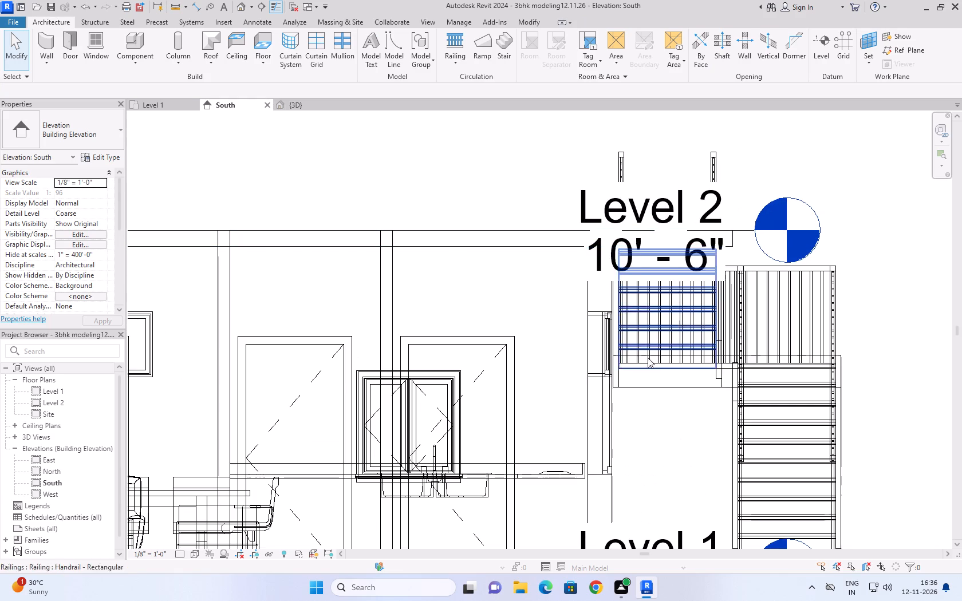
{"action": "scroll", "coordinate": [738, 245], "scroll_direction": "down", "scroll_amount": 8}
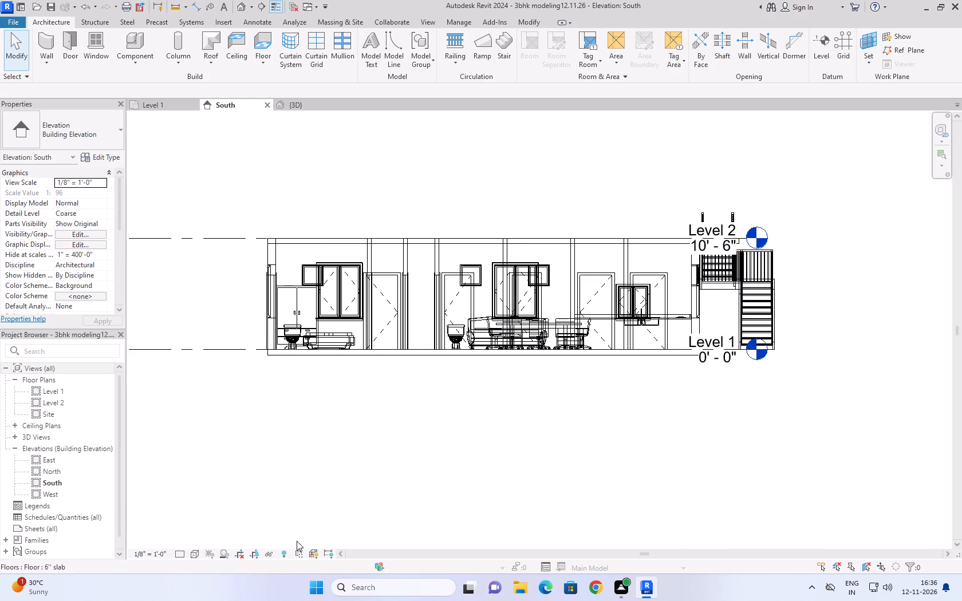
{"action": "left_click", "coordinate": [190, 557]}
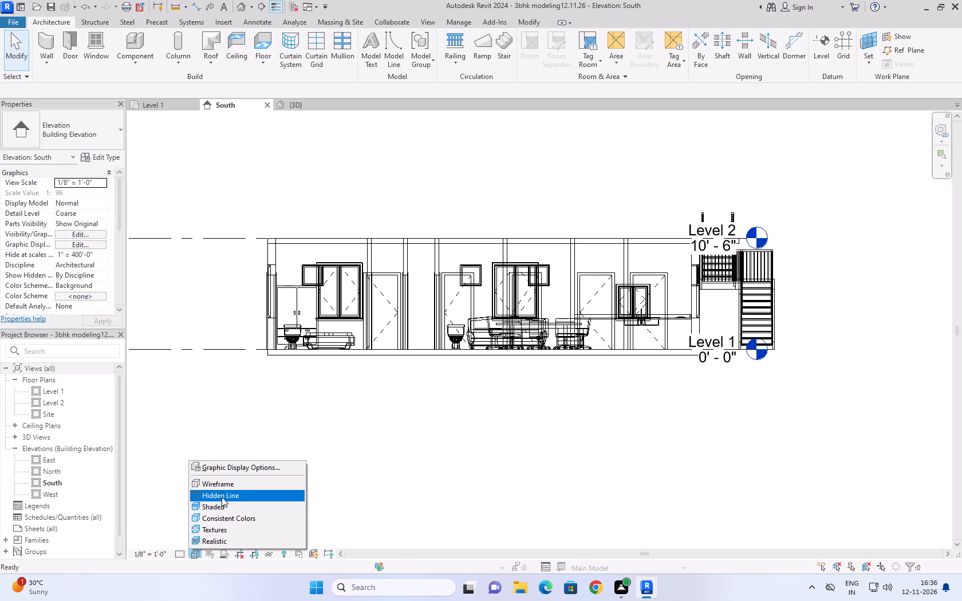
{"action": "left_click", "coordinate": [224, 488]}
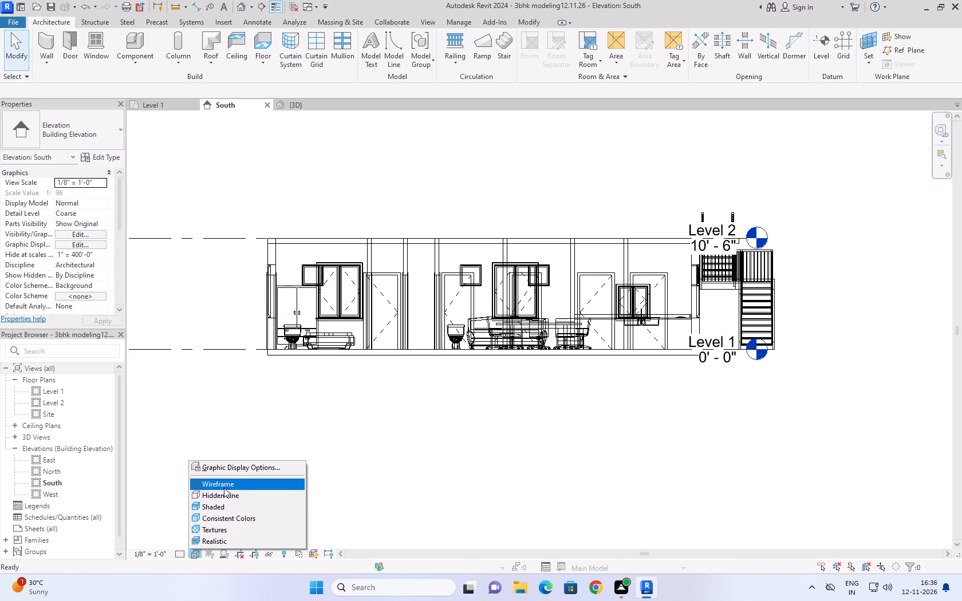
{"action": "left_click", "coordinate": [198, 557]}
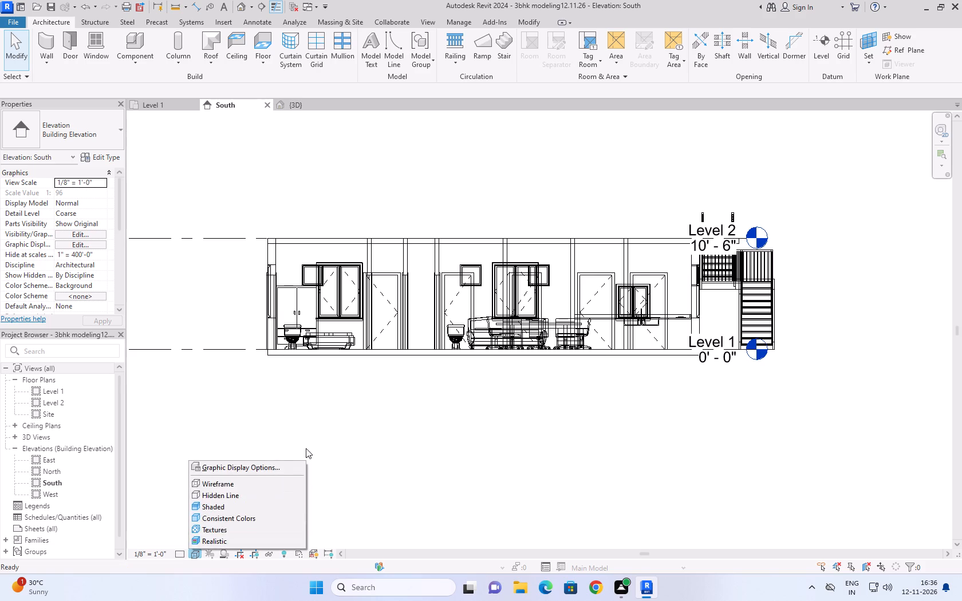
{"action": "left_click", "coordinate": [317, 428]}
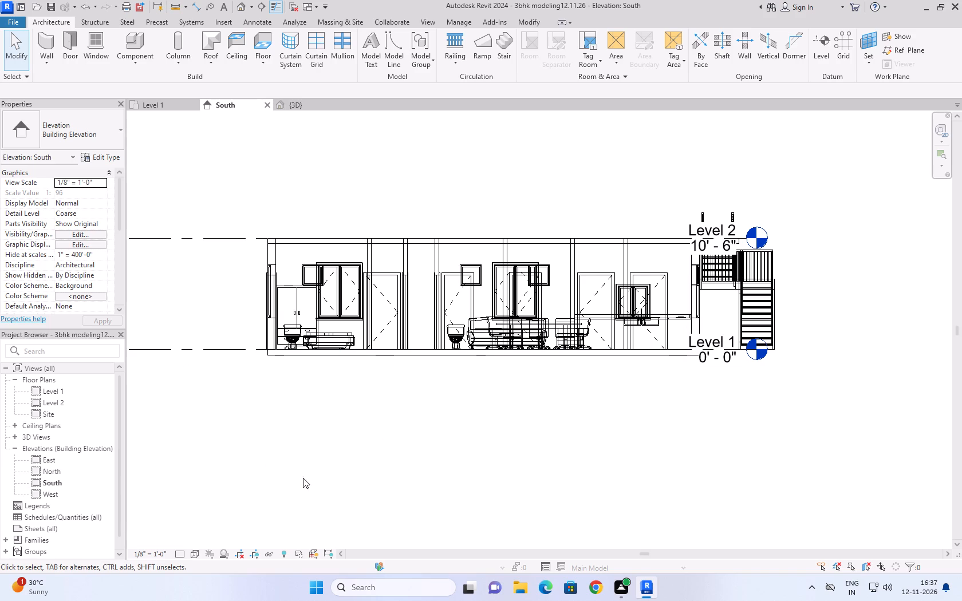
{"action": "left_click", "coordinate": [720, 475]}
Set the South elevation's detail level to Fine.
{"action": "left_click", "coordinate": [182, 552]}
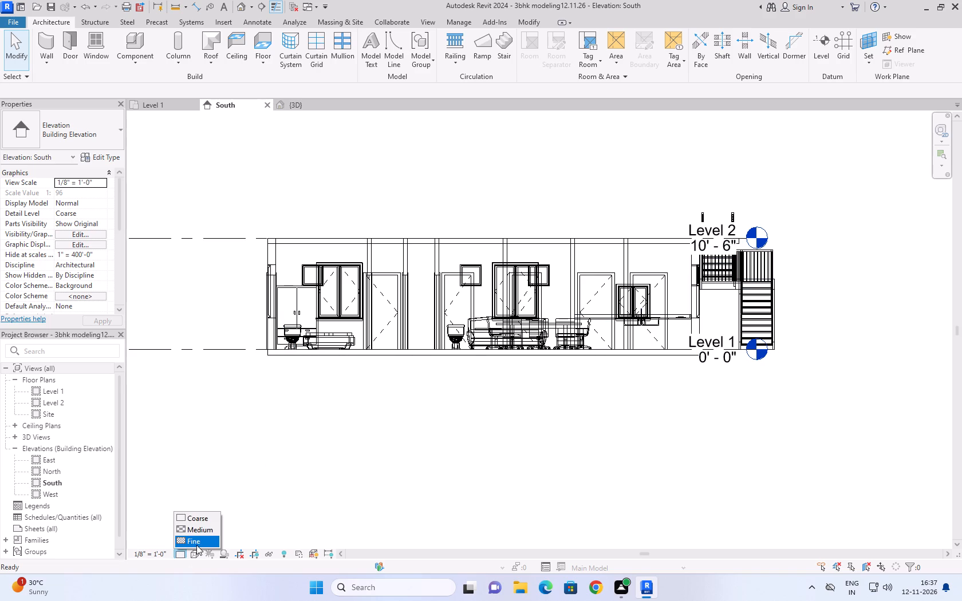
{"action": "left_click", "coordinate": [196, 545]}
{"action": "left_click", "coordinate": [182, 551]}
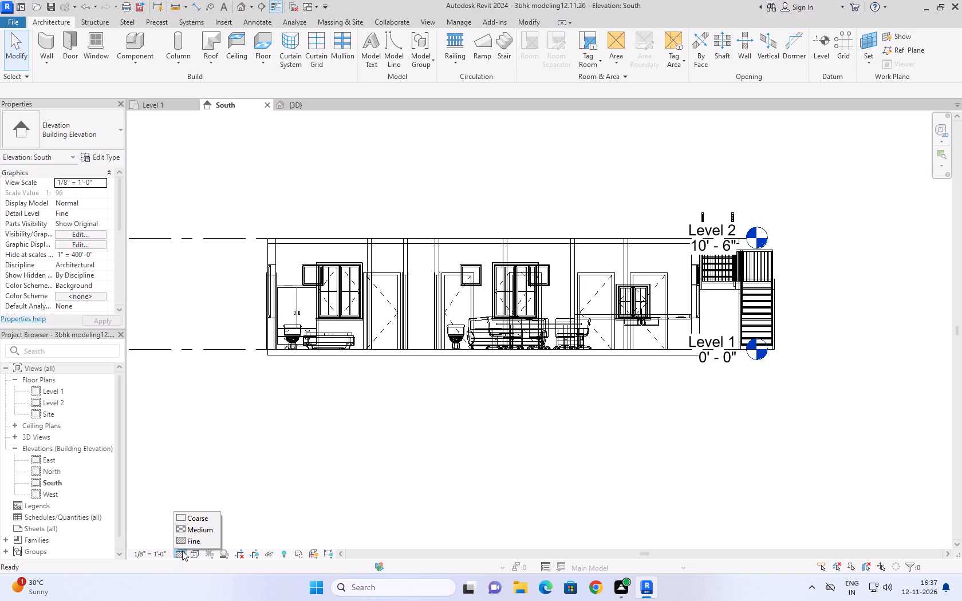
{"action": "left_click", "coordinate": [279, 507]}
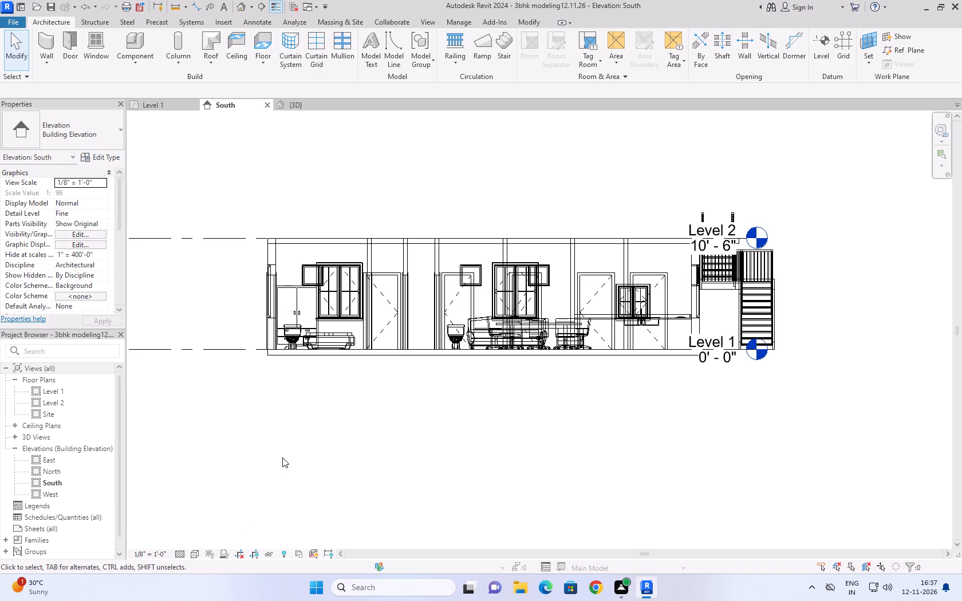
Set the South elevation's visual style to Textures.
{"action": "scroll", "coordinate": [709, 236], "scroll_direction": "up", "scroll_amount": 7}
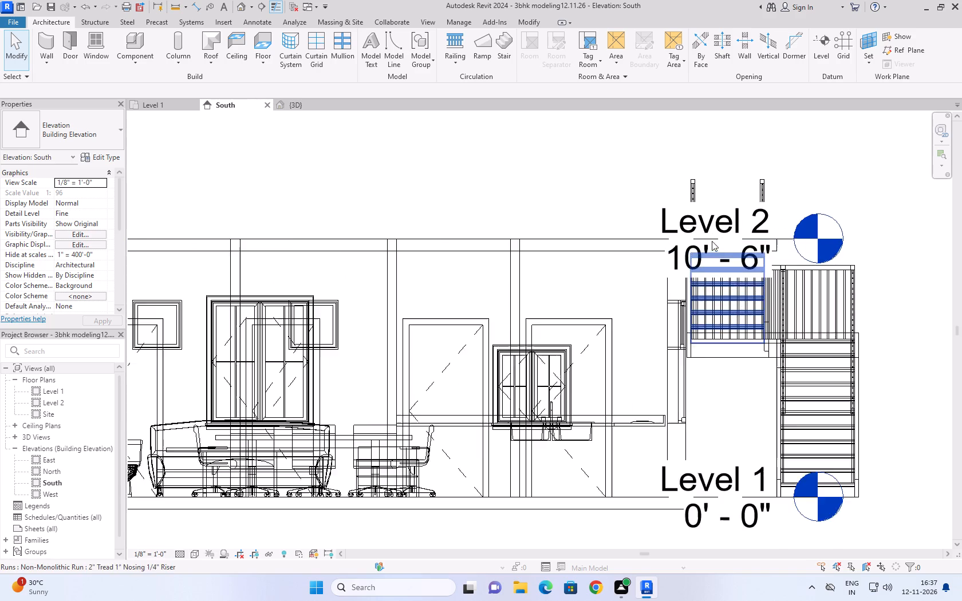
{"action": "scroll", "coordinate": [842, 171], "scroll_direction": "down", "scroll_amount": 7}
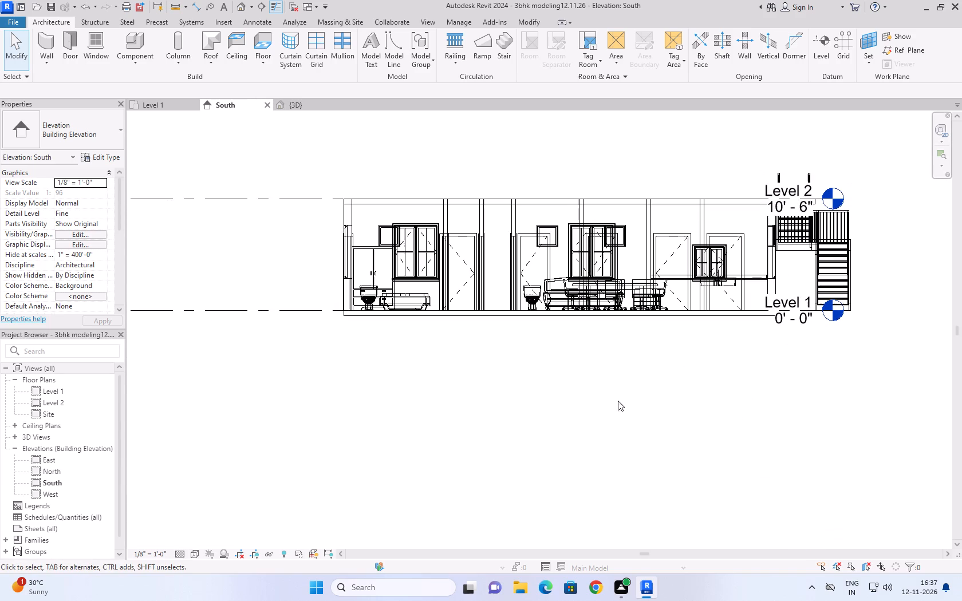
{"action": "left_click", "coordinate": [195, 553]}
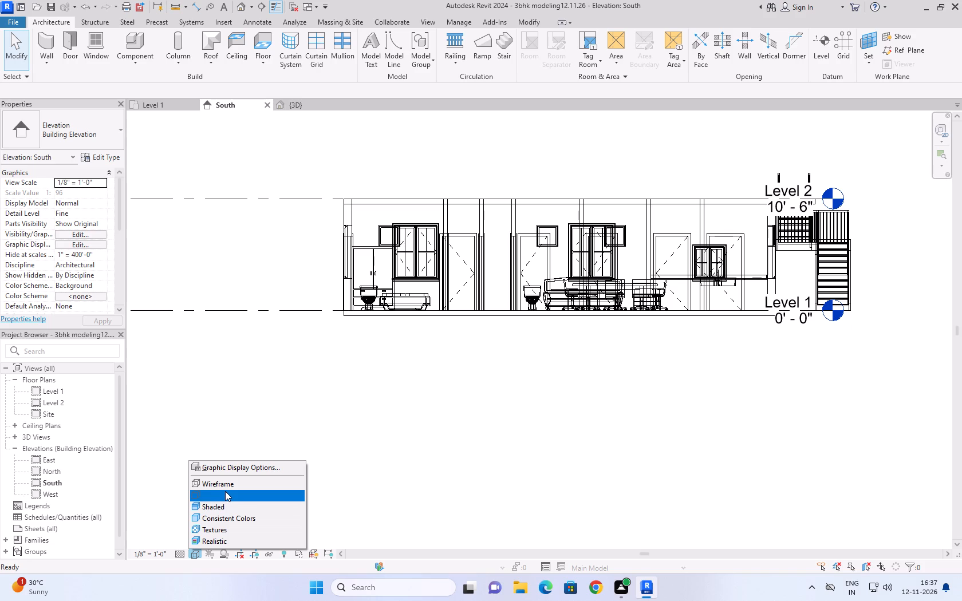
{"action": "left_click", "coordinate": [477, 491]}
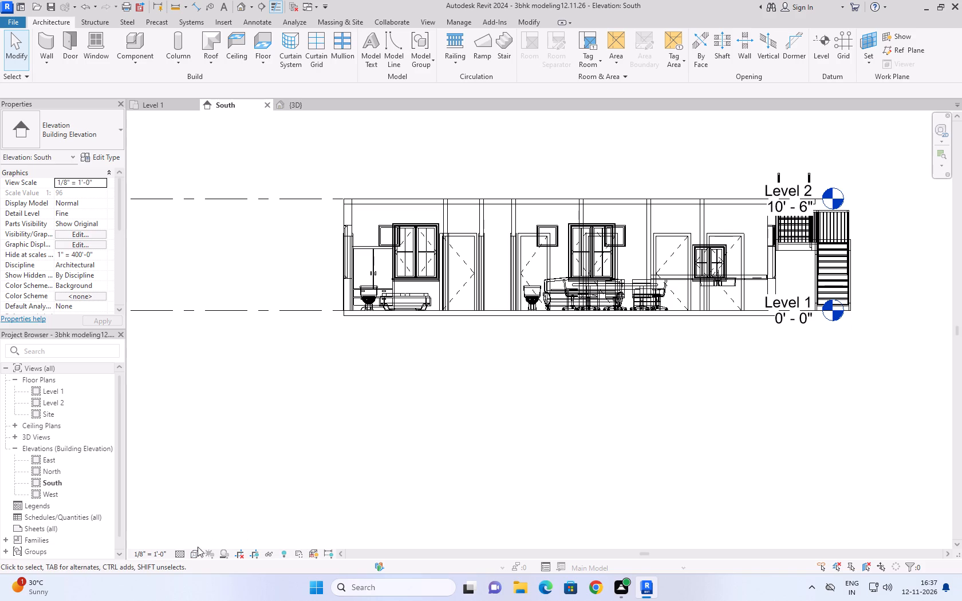
{"action": "left_click", "coordinate": [195, 552]}
{"action": "left_click", "coordinate": [200, 535]}
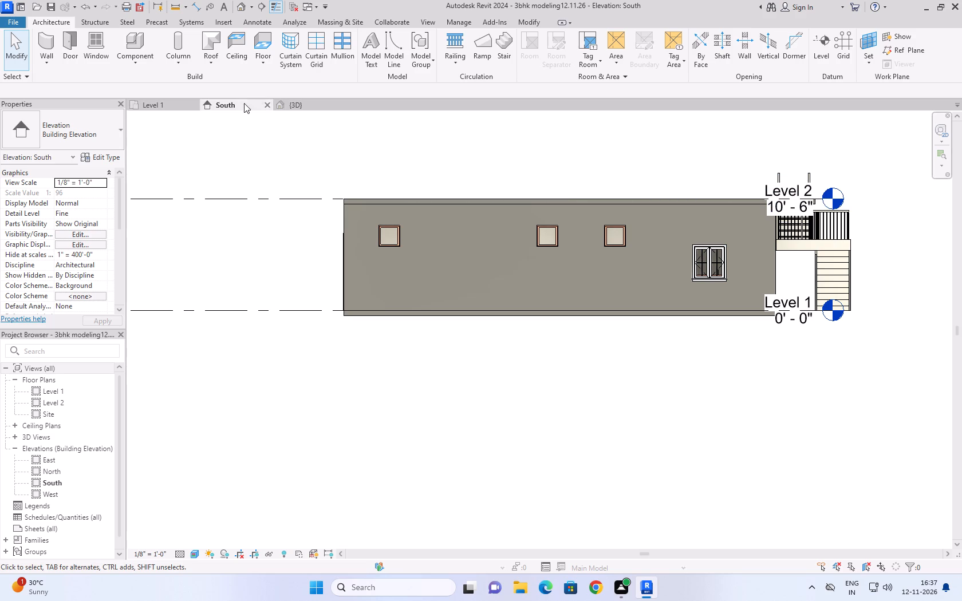
Examine the exterior stair's upper end against the Level 2 slab in the 3D view, including straight from the right side.
{"action": "left_click", "coordinate": [291, 104]}
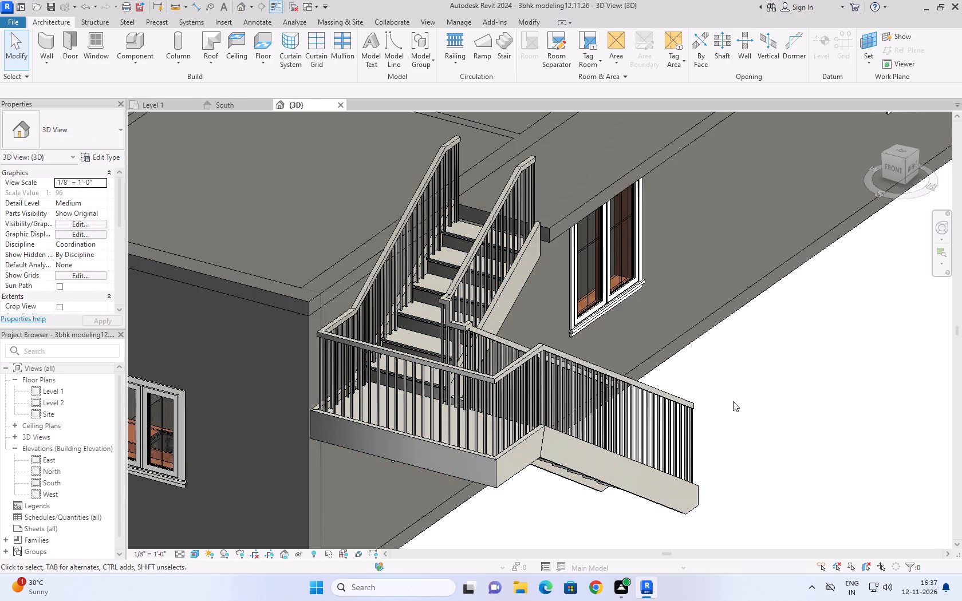
{"action": "middle_click_drag", "start_coordinate": [739, 397], "coordinate": [672, 392], "text": "shift"}
{"action": "scroll", "coordinate": [655, 346], "scroll_direction": "down", "scroll_amount": 7}
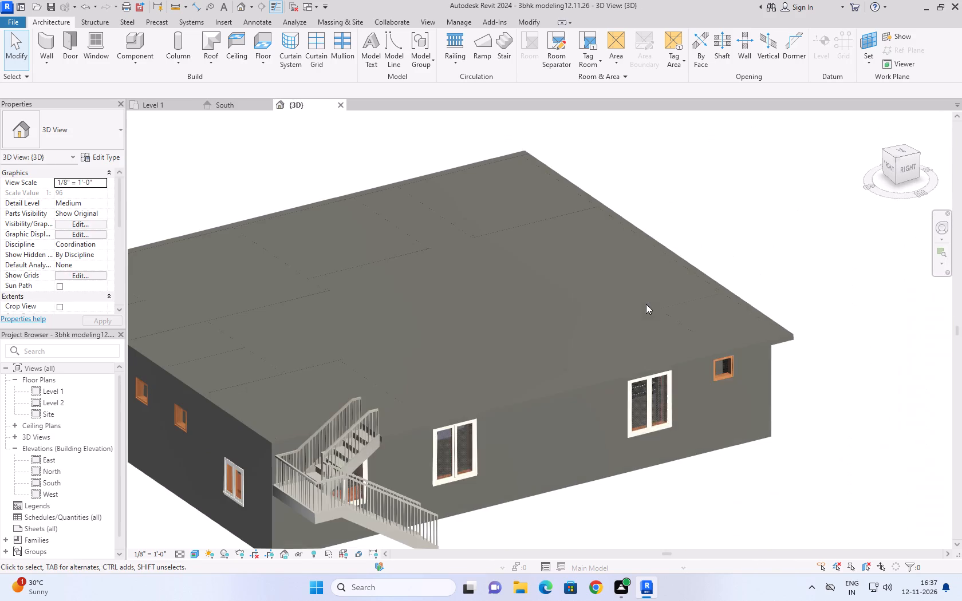
{"action": "middle_click_drag", "start_coordinate": [596, 504], "coordinate": [552, 444], "text": "shift"}
{"action": "scroll", "coordinate": [577, 347], "scroll_direction": "down", "scroll_amount": 5}
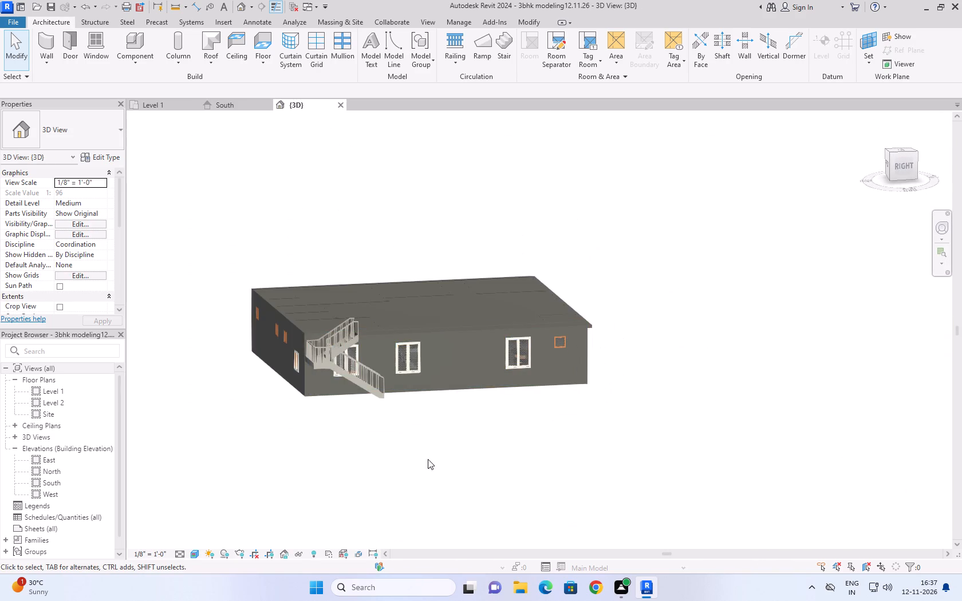
{"action": "middle_click_drag", "start_coordinate": [392, 462], "coordinate": [354, 457], "text": "shift"}
{"action": "scroll", "coordinate": [174, 319], "scroll_direction": "up", "scroll_amount": 8}
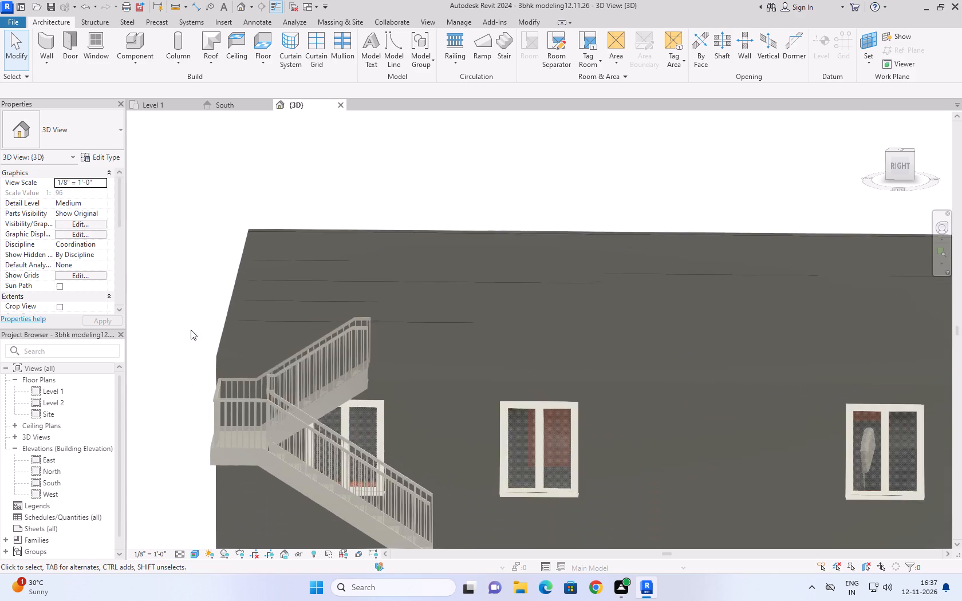
{"action": "scroll", "coordinate": [337, 386], "scroll_direction": "up", "scroll_amount": 8}
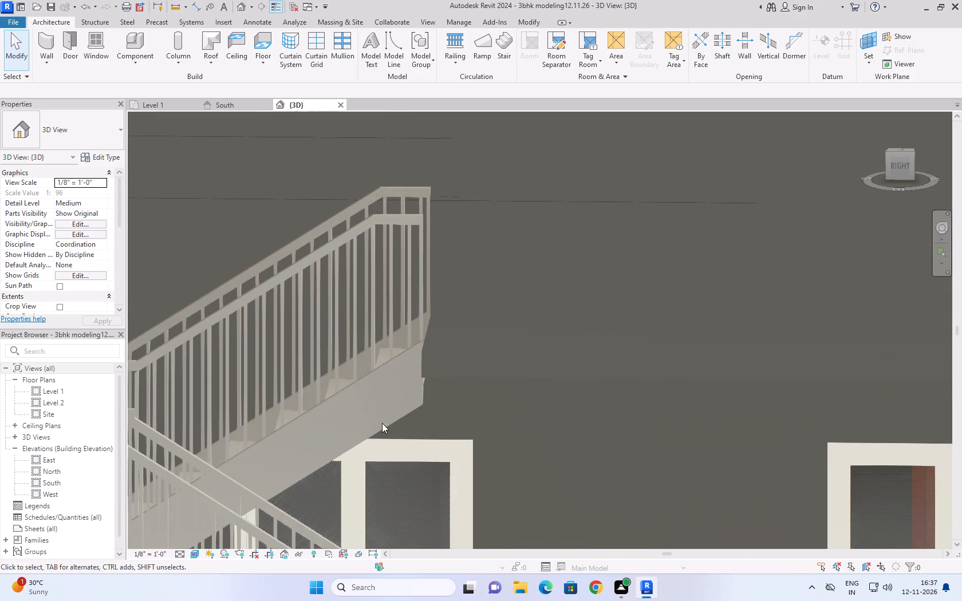
{"action": "scroll", "coordinate": [425, 397], "scroll_direction": "up", "scroll_amount": 3}
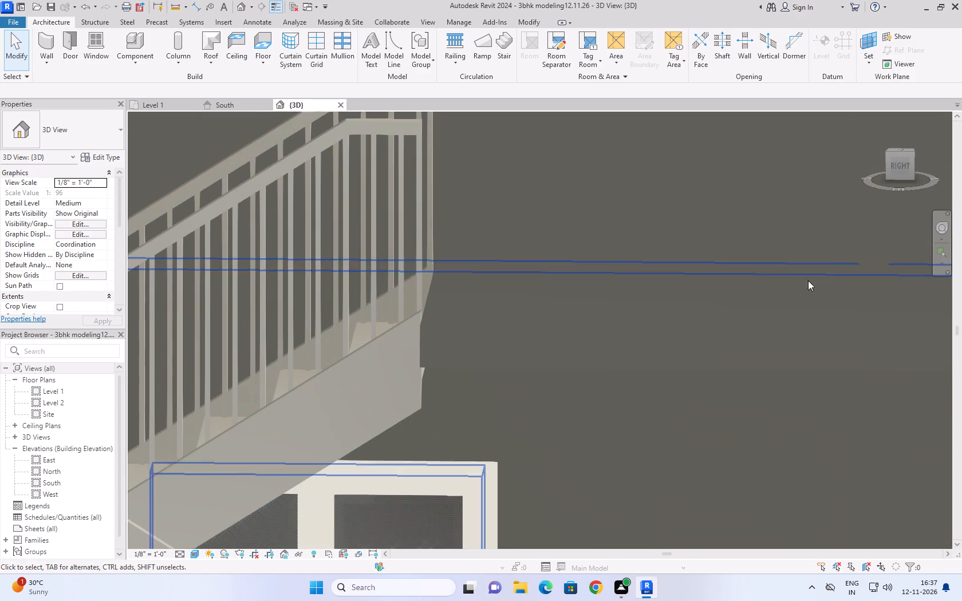
{"action": "left_click", "coordinate": [895, 163]}
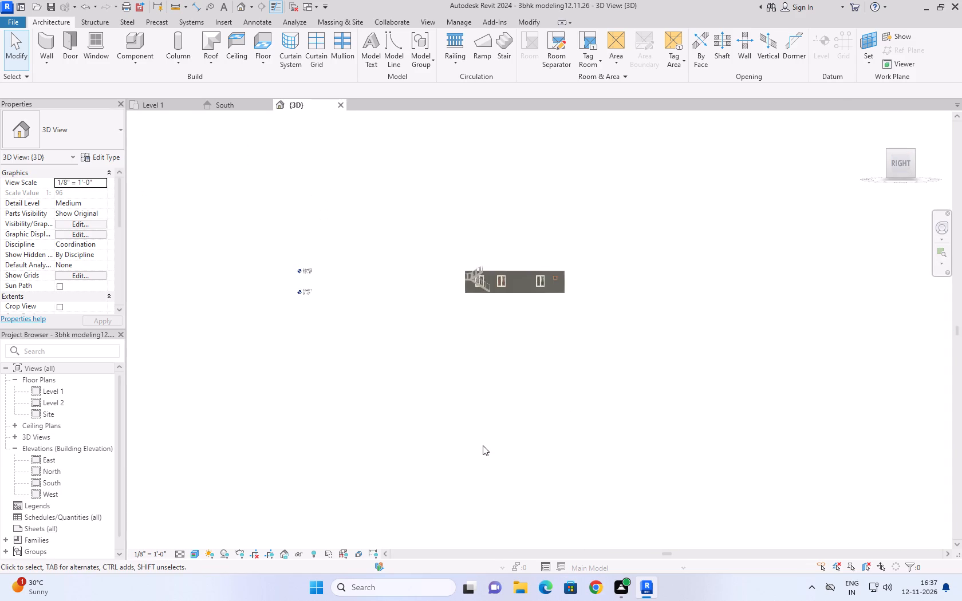
{"action": "scroll", "coordinate": [522, 359], "scroll_direction": "up", "scroll_amount": 4}
{"action": "scroll", "coordinate": [676, 313], "scroll_direction": "up", "scroll_amount": 13}
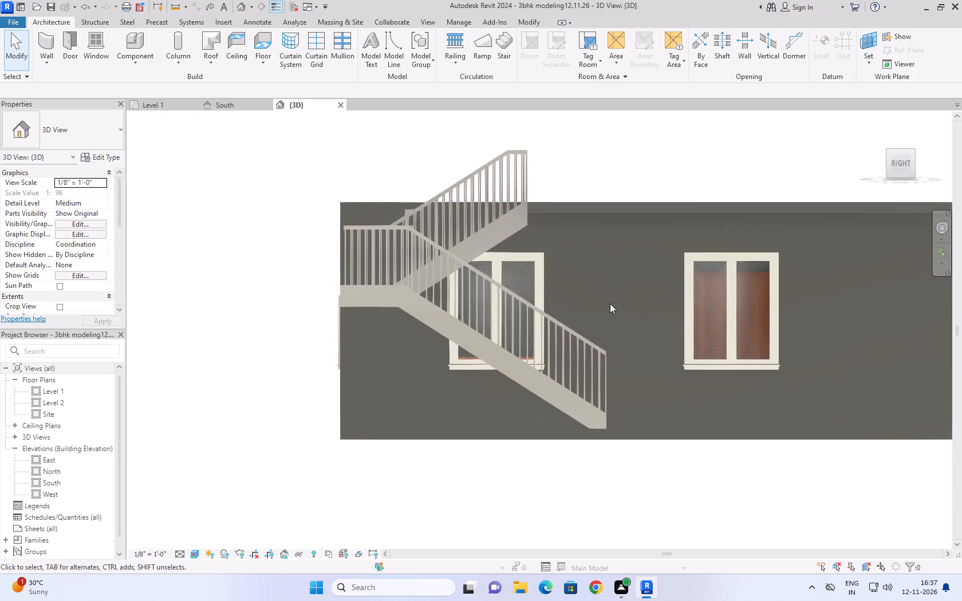
{"action": "scroll", "coordinate": [533, 212], "scroll_direction": "up", "scroll_amount": 3}
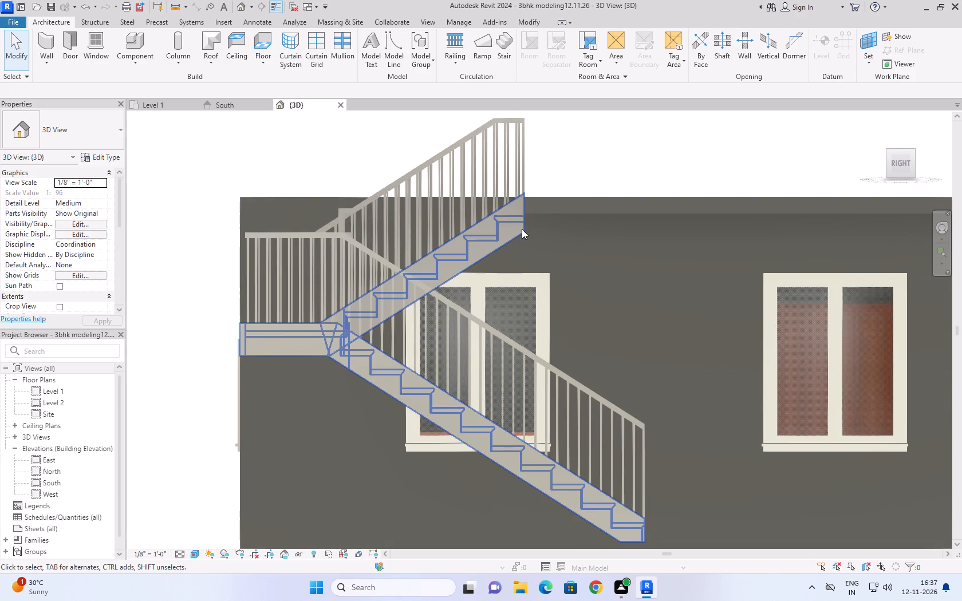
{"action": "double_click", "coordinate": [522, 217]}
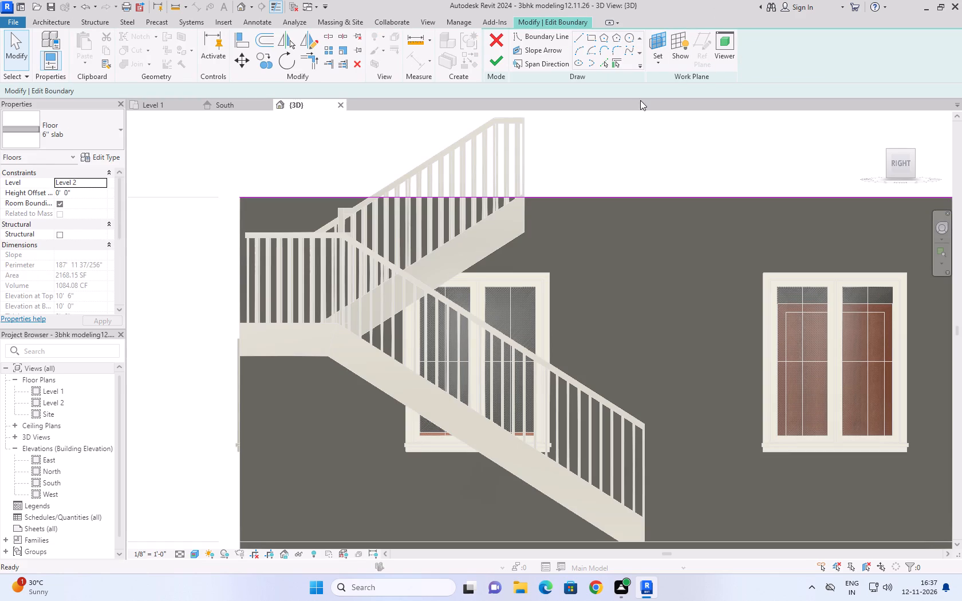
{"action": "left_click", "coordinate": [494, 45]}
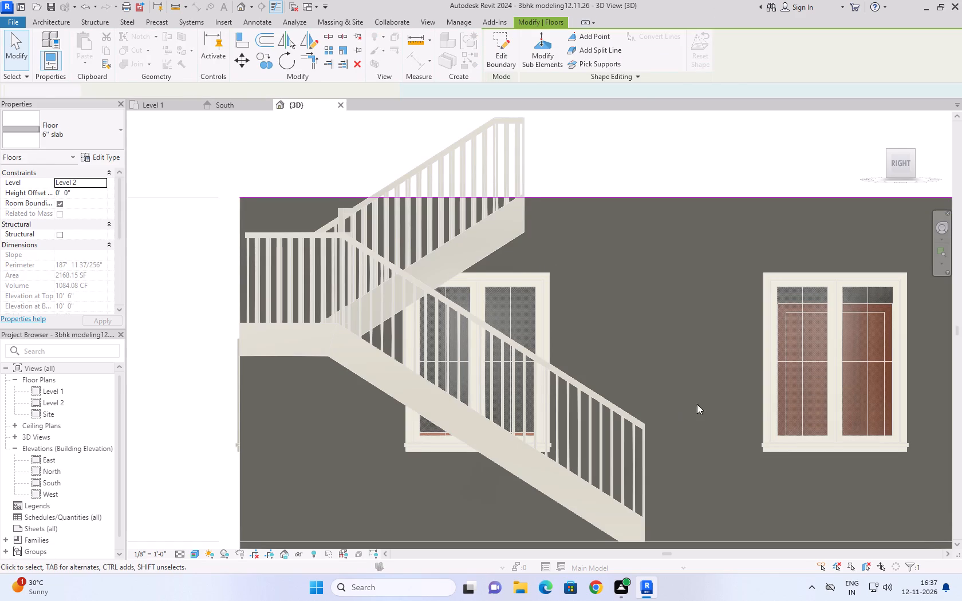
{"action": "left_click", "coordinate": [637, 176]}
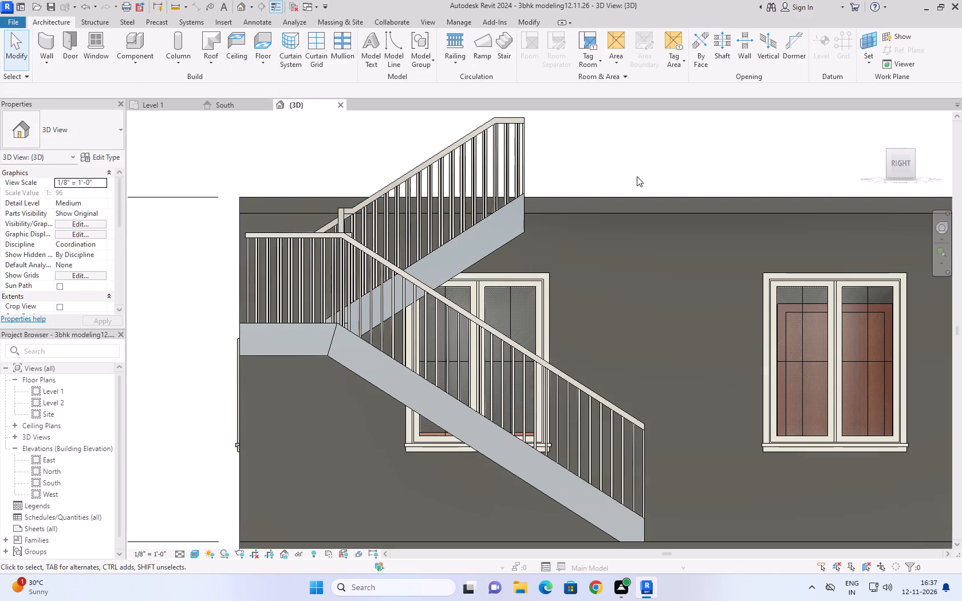
Review the whole right side of the house in 3D, comparing the stair's top with the Level 2 slab edge.
{"action": "scroll", "coordinate": [636, 176], "scroll_direction": "down", "scroll_amount": 1}
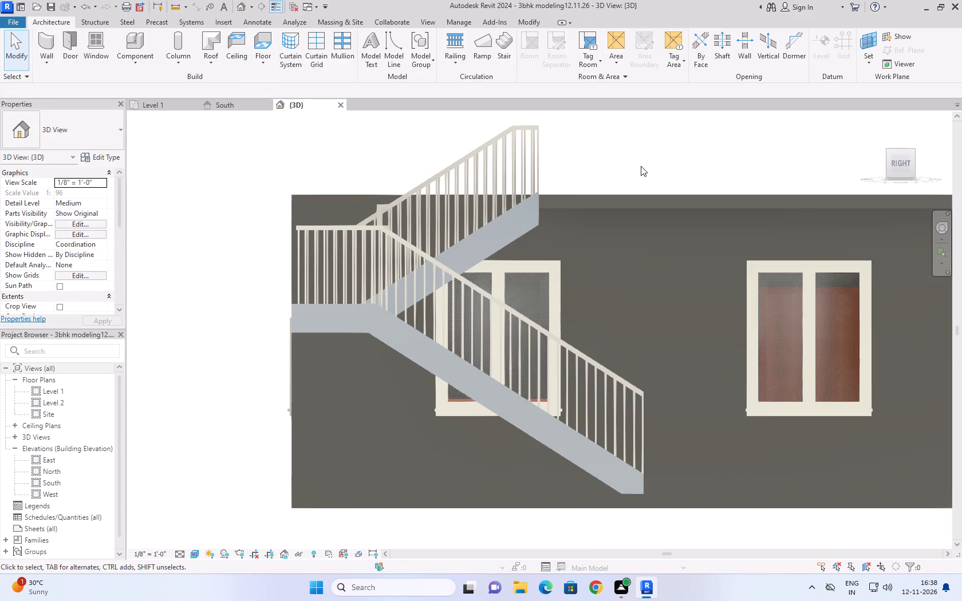
{"action": "scroll", "coordinate": [627, 203], "scroll_direction": "down", "scroll_amount": 2}
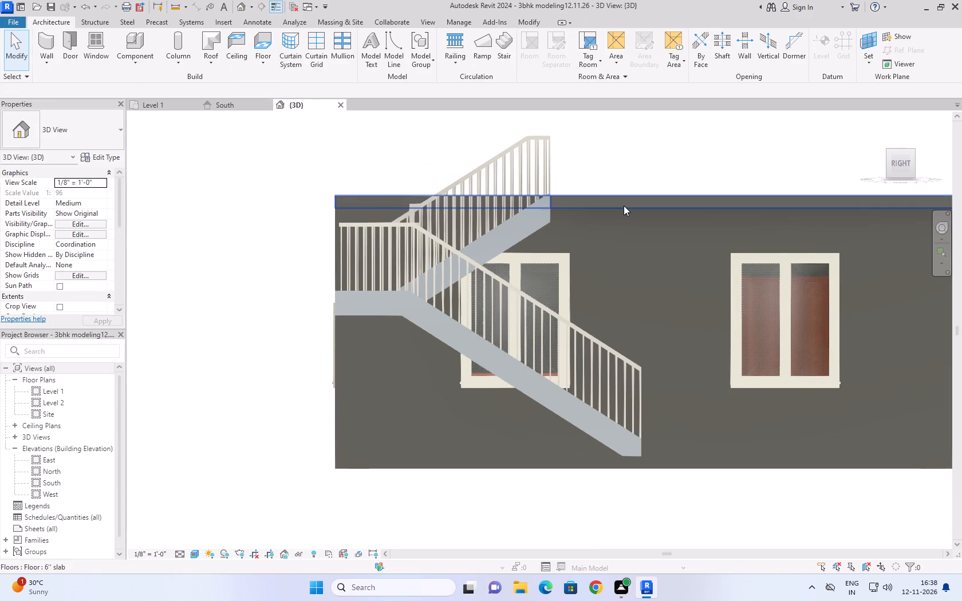
{"action": "middle_click_drag", "start_coordinate": [598, 177], "coordinate": [452, 211]}
{"action": "scroll", "coordinate": [438, 205], "scroll_direction": "up", "scroll_amount": 1}
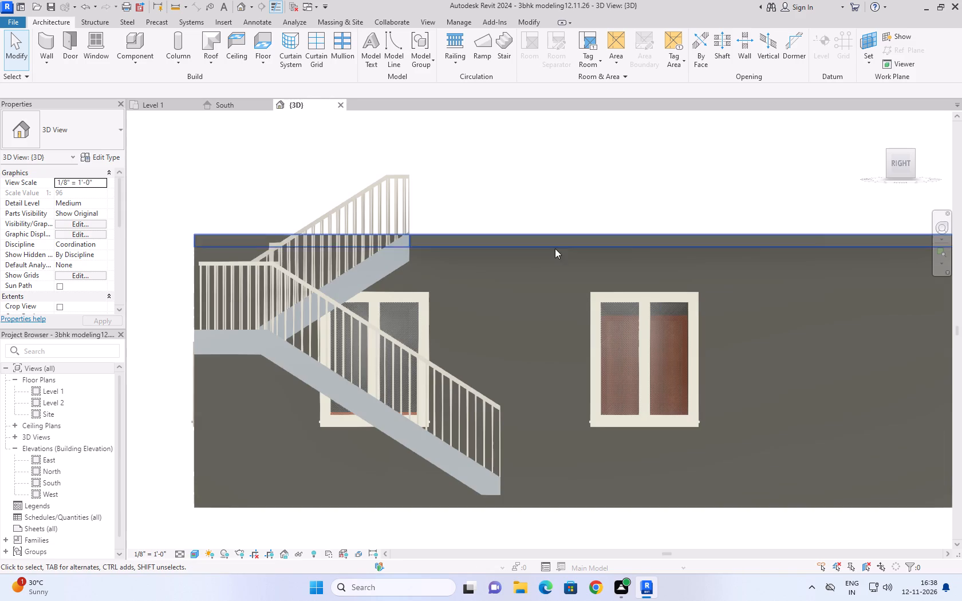
{"action": "scroll", "coordinate": [535, 149], "scroll_direction": "down", "scroll_amount": 2}
{"action": "middle_click_drag", "start_coordinate": [583, 145], "coordinate": [497, 176]}
{"action": "scroll", "coordinate": [481, 177], "scroll_direction": "down", "scroll_amount": 3}
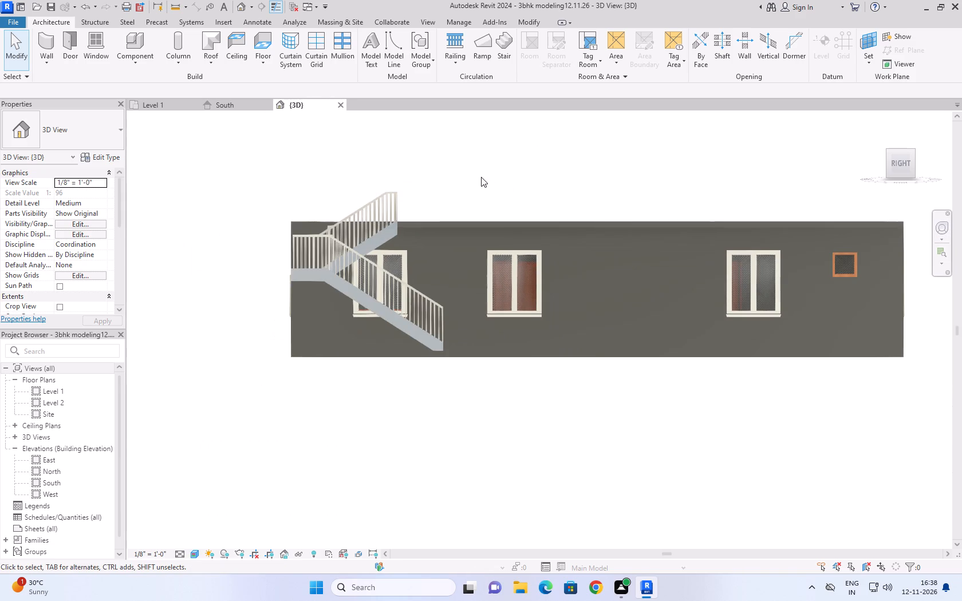
{"action": "middle_click_drag", "start_coordinate": [535, 157], "coordinate": [479, 181]}
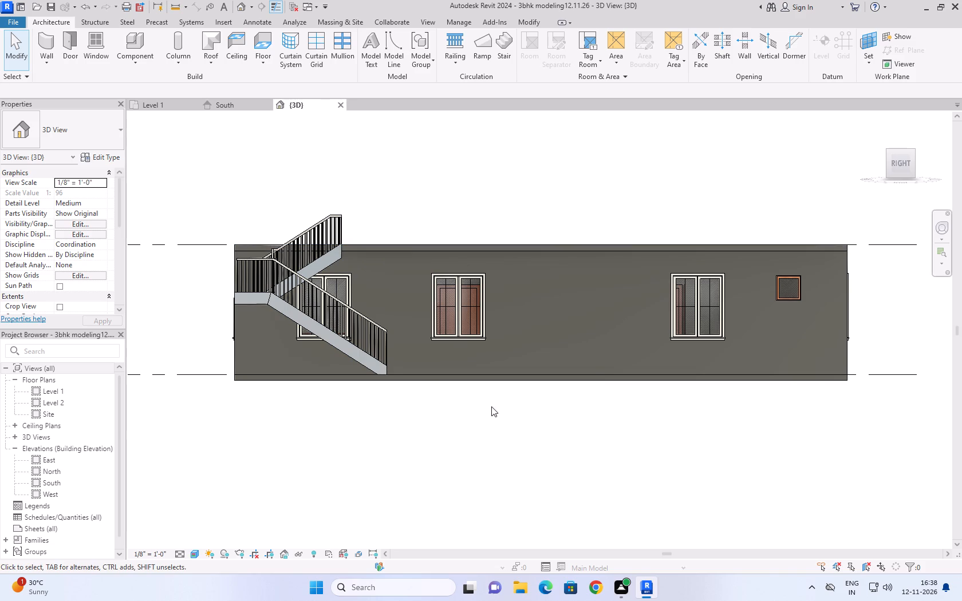
{"action": "left_click", "coordinate": [468, 505]}
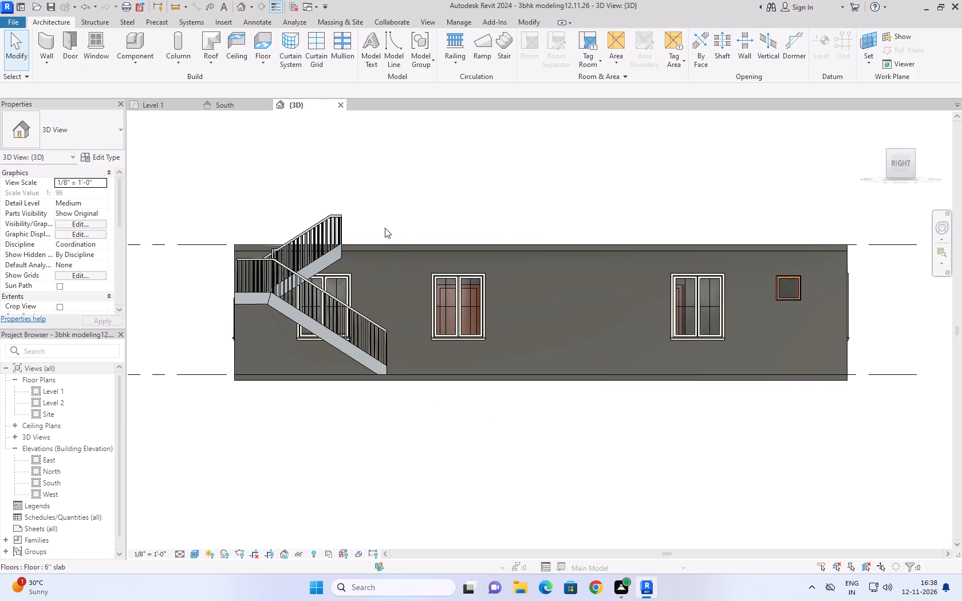
Examine the exterior stair and the Level 2 slab with their level constraints in the 3D view's right side.
{"action": "left_click", "coordinate": [388, 196]}
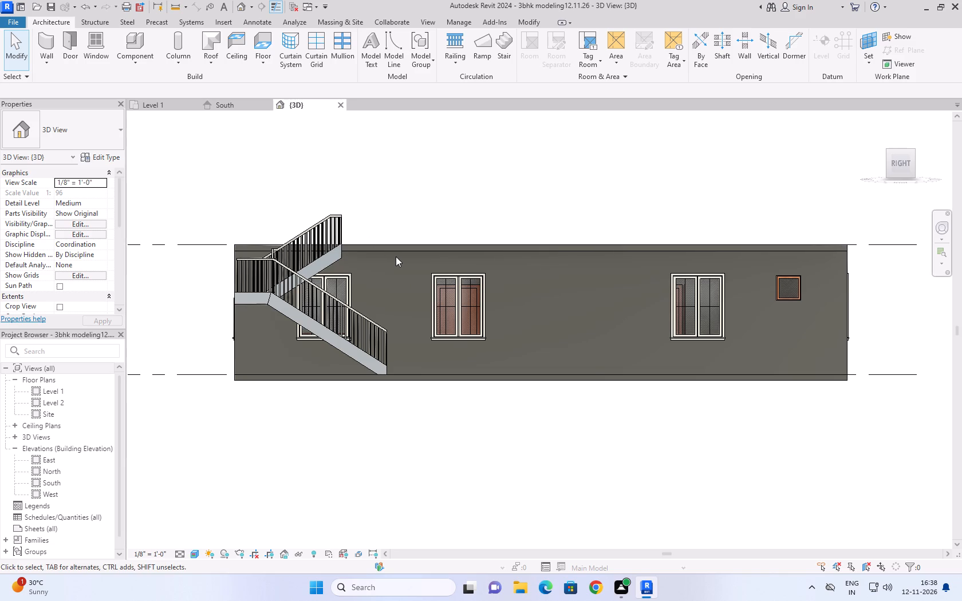
{"action": "left_click", "coordinate": [346, 408]}
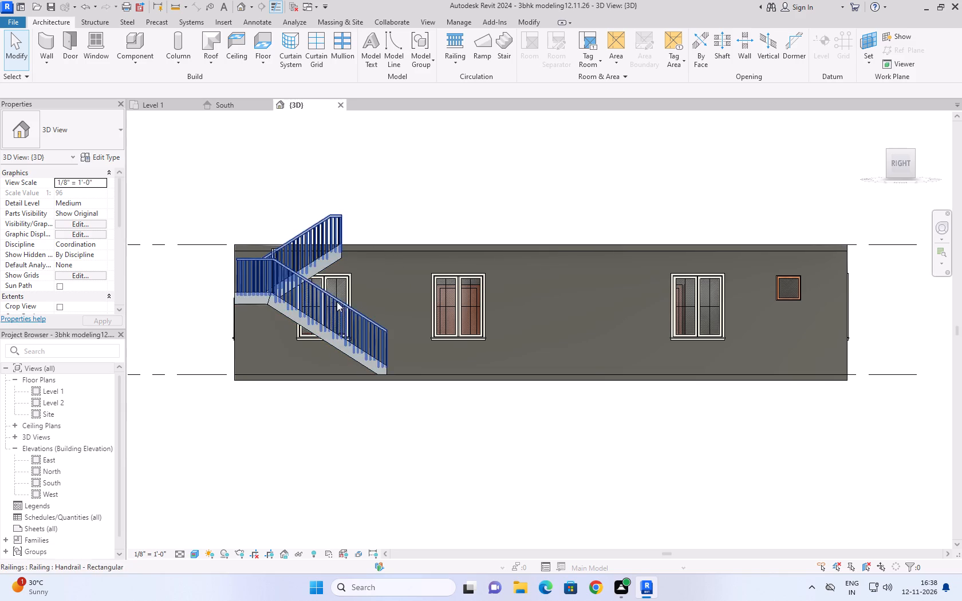
{"action": "left_click", "coordinate": [330, 263]}
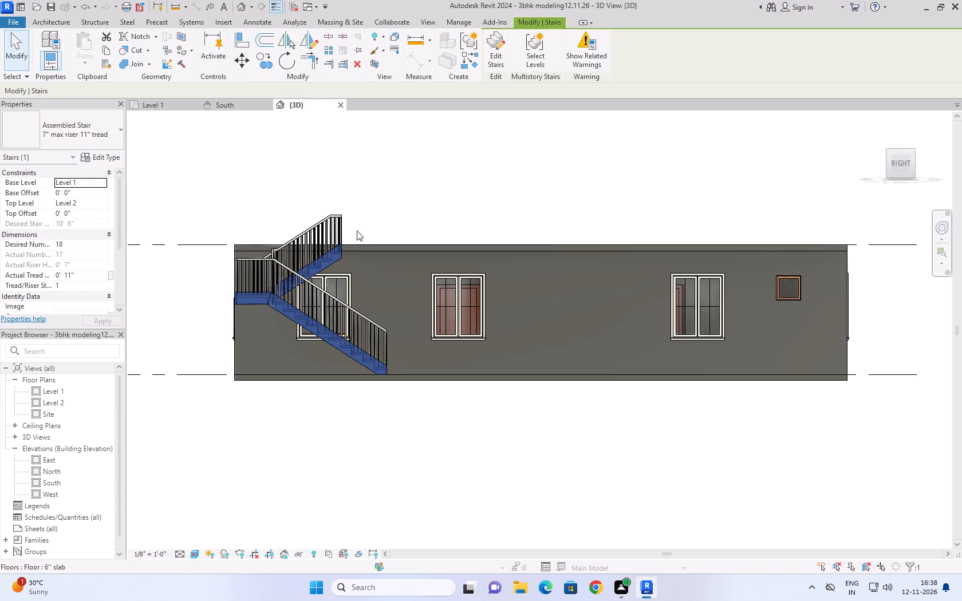
{"action": "left_click", "coordinate": [407, 108]}
{"action": "left_click", "coordinate": [398, 139]}
{"action": "left_click", "coordinate": [409, 252]}
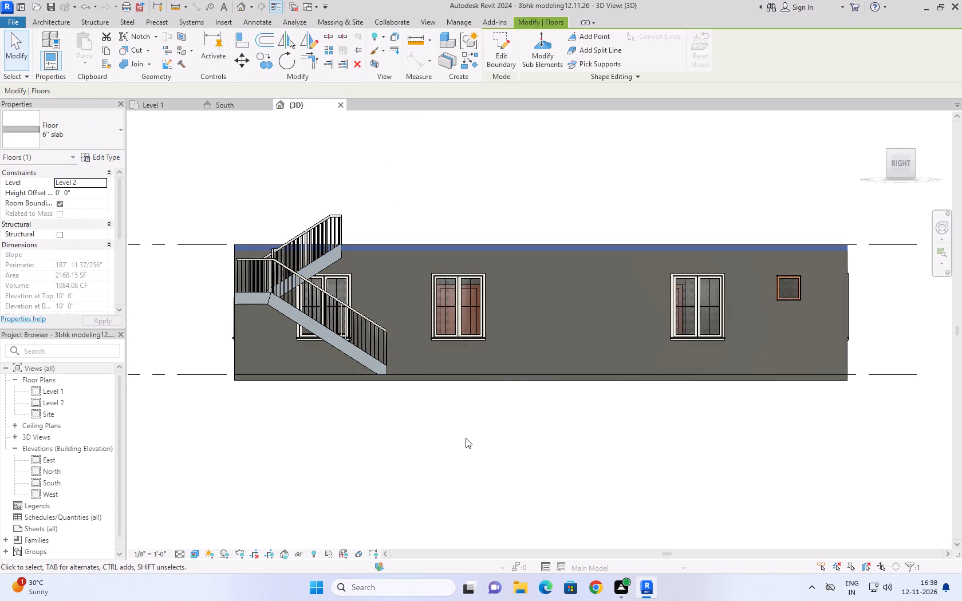
{"action": "scroll", "coordinate": [217, 331], "scroll_direction": "up", "scroll_amount": 8}
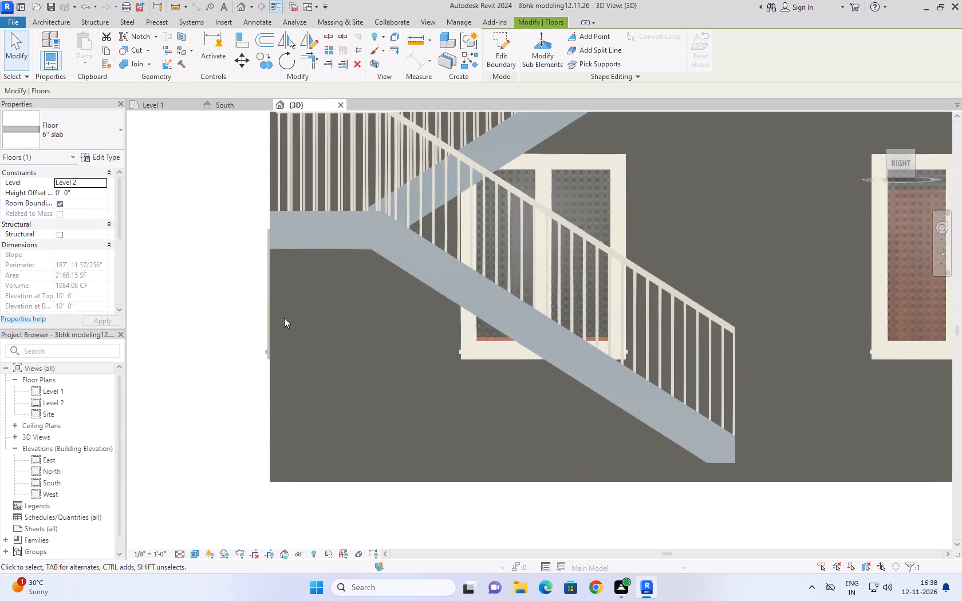
{"action": "left_click", "coordinate": [198, 290]}
{"action": "scroll", "coordinate": [198, 290], "scroll_direction": "down", "scroll_amount": 4}
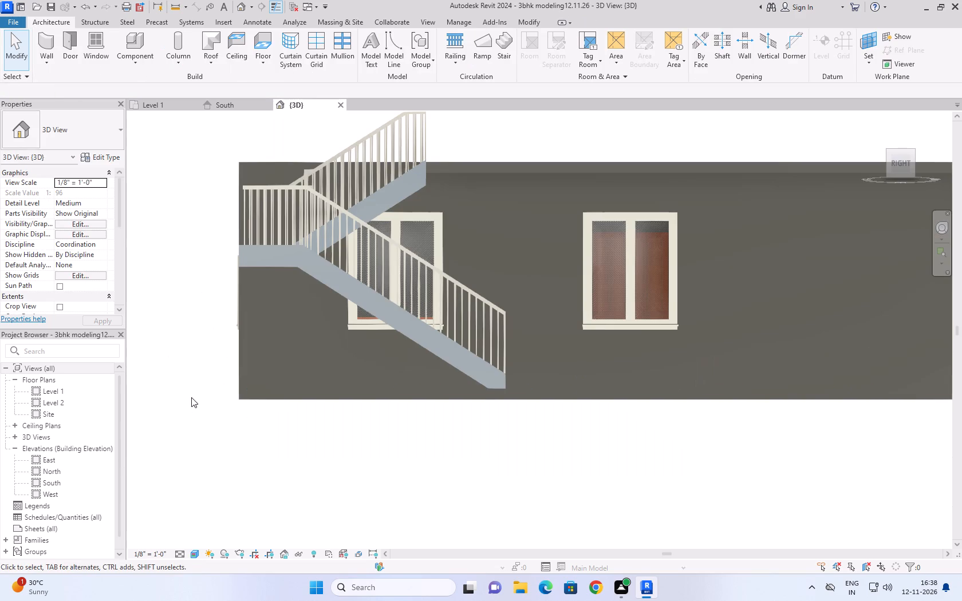
Check the Level 1 datum and its height distance to Level 2 on the right side of the house.
{"action": "left_click", "coordinate": [195, 390]}
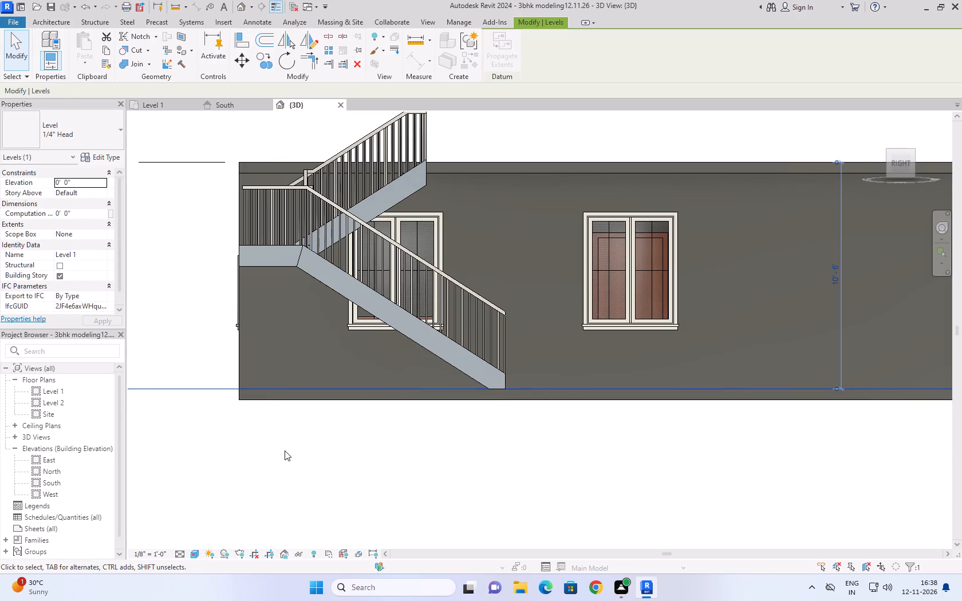
{"action": "left_click", "coordinate": [285, 450]}
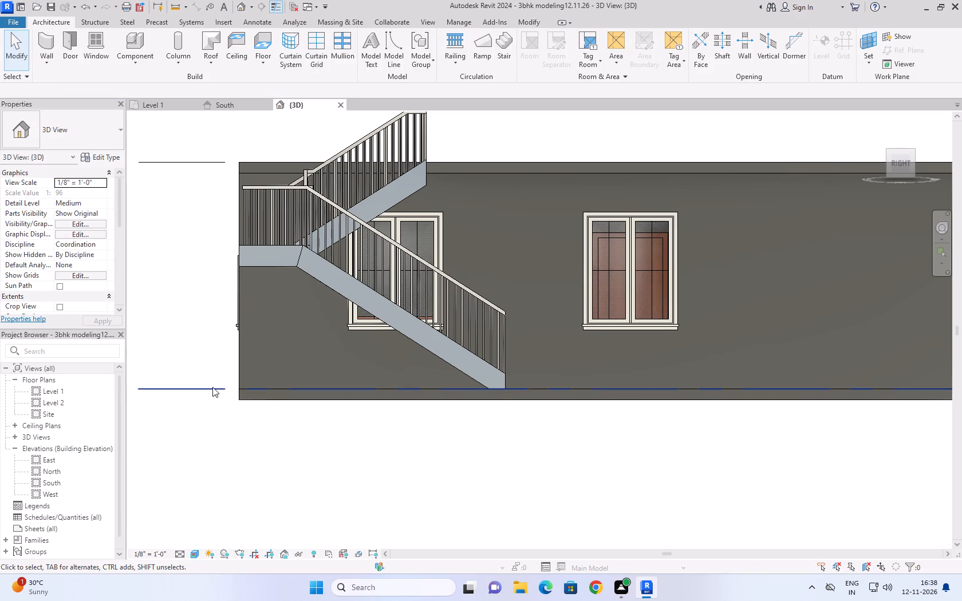
{"action": "left_click", "coordinate": [212, 387]}
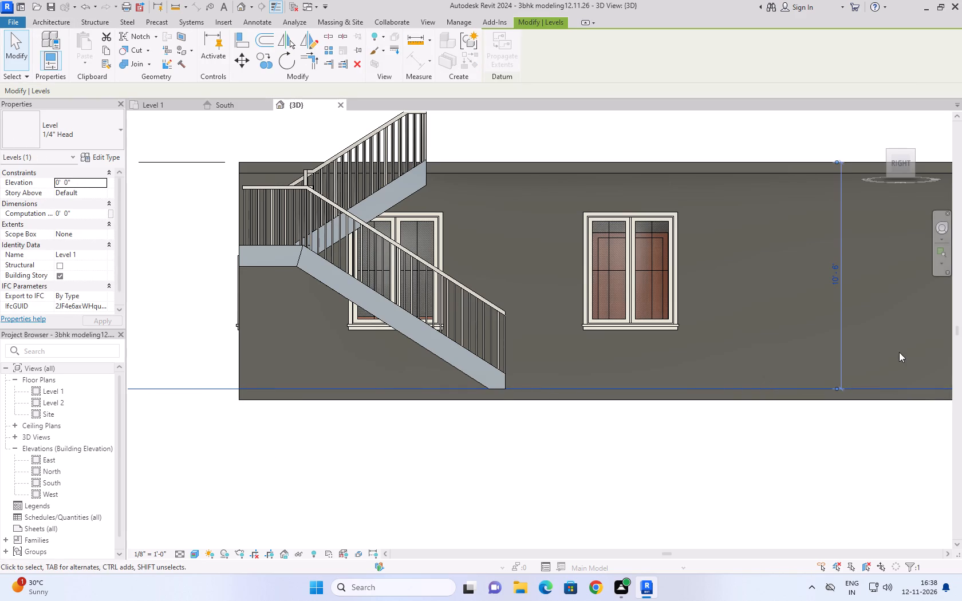
{"action": "scroll", "coordinate": [873, 317], "scroll_direction": "up", "scroll_amount": 2}
{"action": "scroll", "coordinate": [835, 275], "scroll_direction": "up", "scroll_amount": 6}
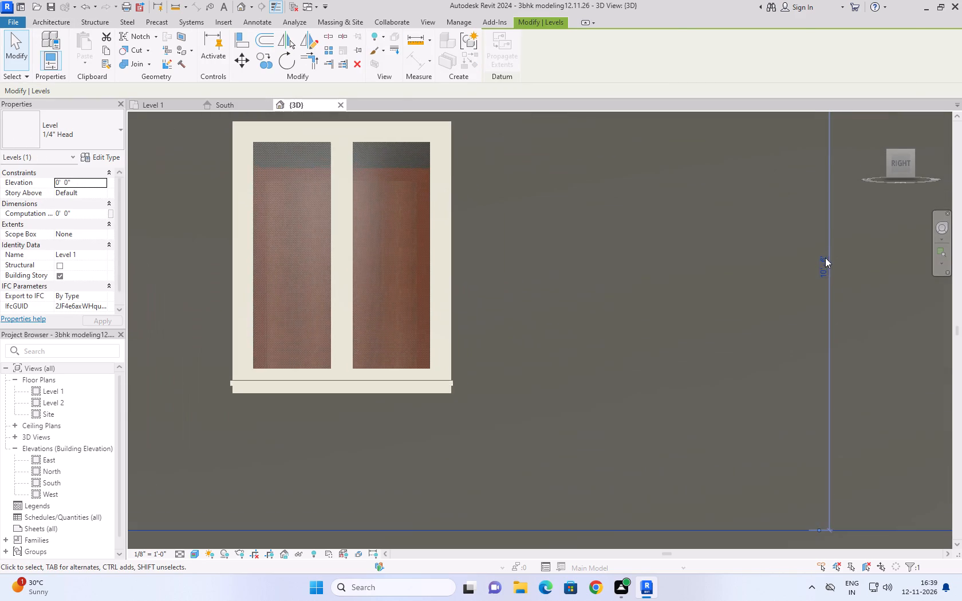
{"action": "scroll", "coordinate": [825, 258], "scroll_direction": "up", "scroll_amount": 4}
{"action": "scroll", "coordinate": [837, 262], "scroll_direction": "down", "scroll_amount": 9}
{"action": "middle_click_drag", "start_coordinate": [858, 231], "coordinate": [855, 233]}
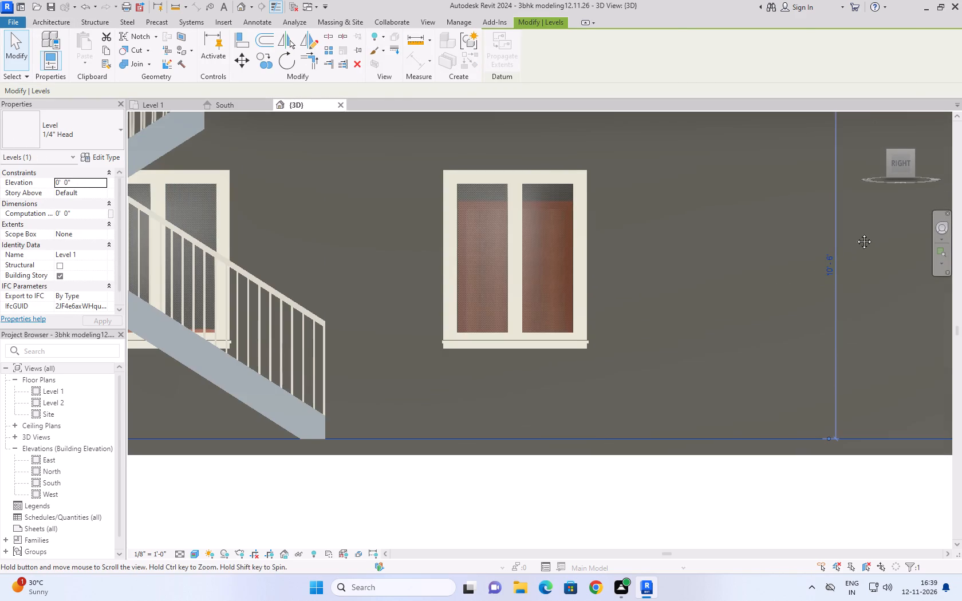
{"action": "middle_click_drag", "start_coordinate": [855, 233], "coordinate": [641, 339]}
{"action": "scroll", "coordinate": [641, 339], "scroll_direction": "down", "scroll_amount": 2}
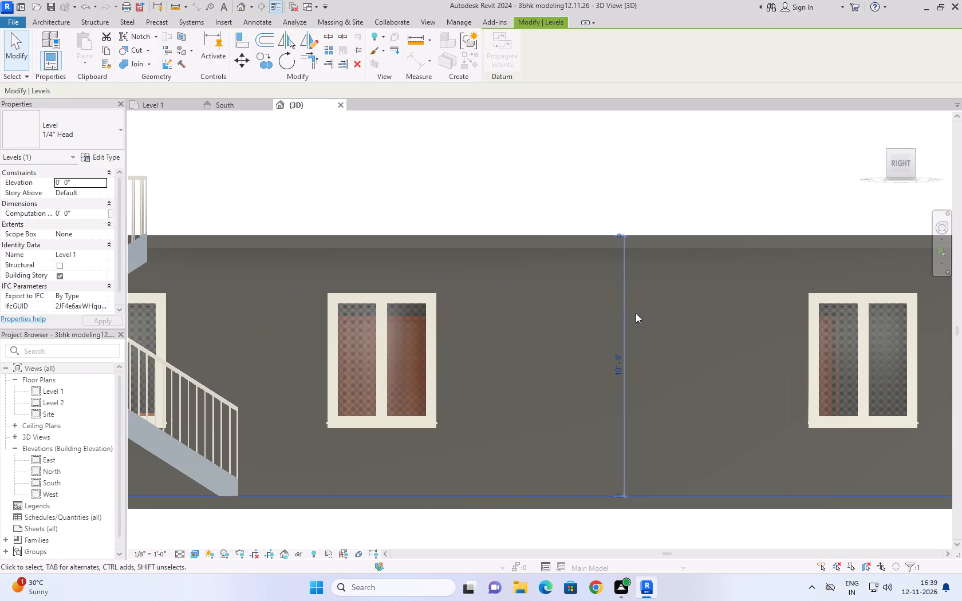
{"action": "scroll", "coordinate": [432, 254], "scroll_direction": "down", "scroll_amount": 5}
{"action": "left_click", "coordinate": [421, 456]}
Review the house and level markers from the right side, and the exterior stair corner in the home isometric view.
{"action": "scroll", "coordinate": [435, 448], "scroll_direction": "down", "scroll_amount": 5}
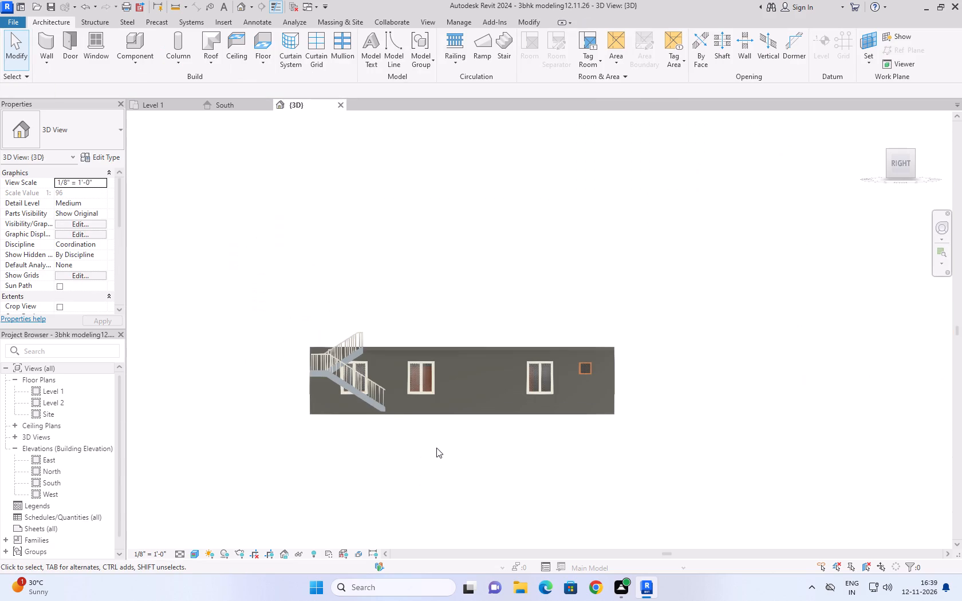
{"action": "scroll", "coordinate": [230, 415], "scroll_direction": "up", "scroll_amount": 3}
{"action": "scroll", "coordinate": [273, 364], "scroll_direction": "down", "scroll_amount": 2}
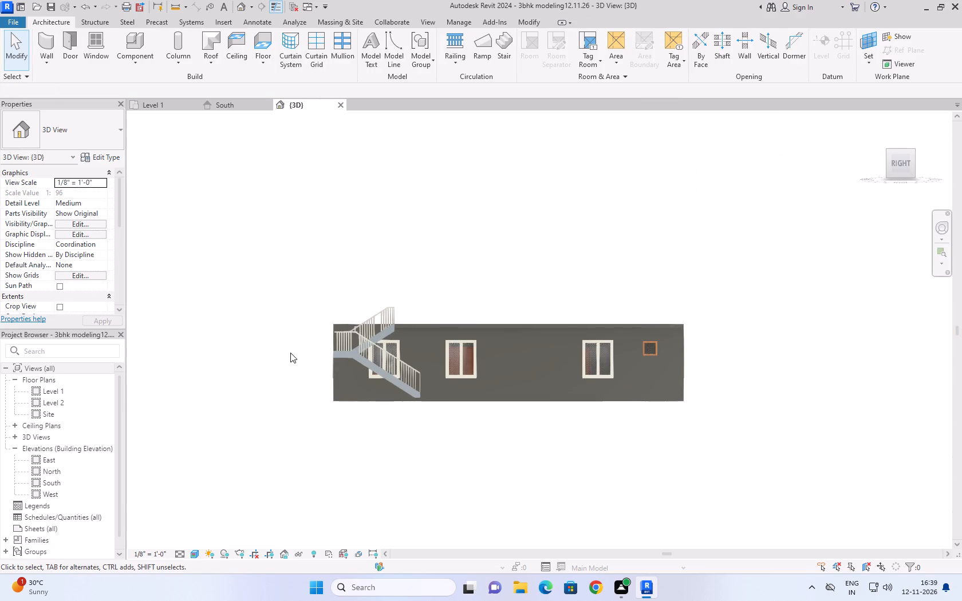
{"action": "scroll", "coordinate": [364, 366], "scroll_direction": "down", "scroll_amount": 10}
{"action": "scroll", "coordinate": [254, 357], "scroll_direction": "up", "scroll_amount": 7}
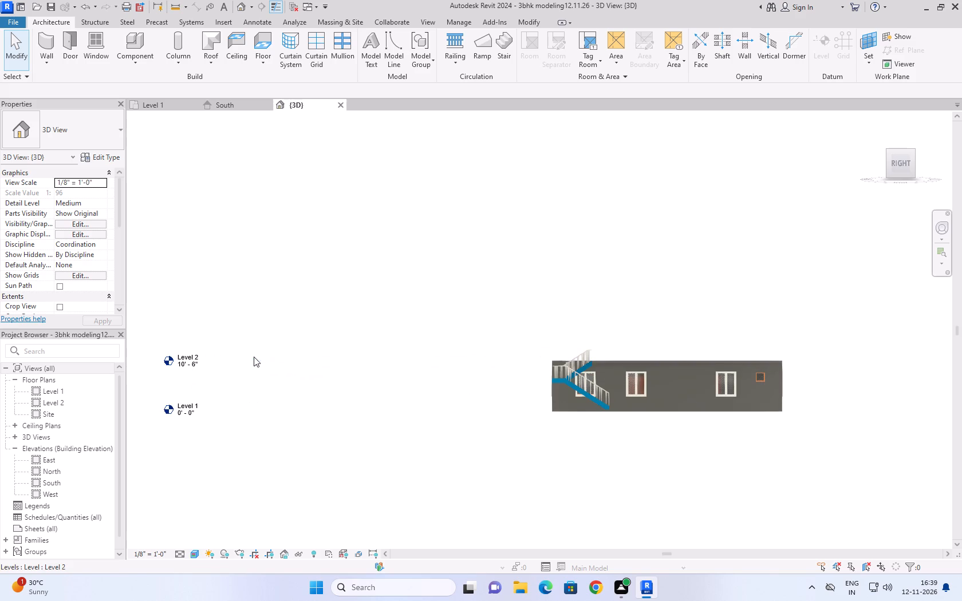
{"action": "scroll", "coordinate": [641, 490], "scroll_direction": "up", "scroll_amount": 3}
{"action": "middle_click_drag", "start_coordinate": [629, 407], "coordinate": [449, 446]}
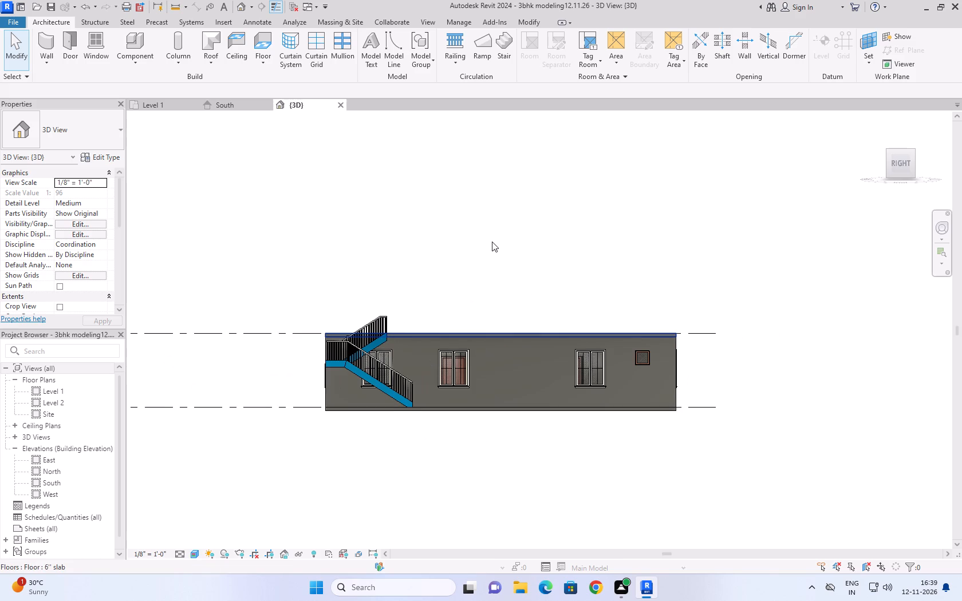
{"action": "left_click", "coordinate": [871, 117]}
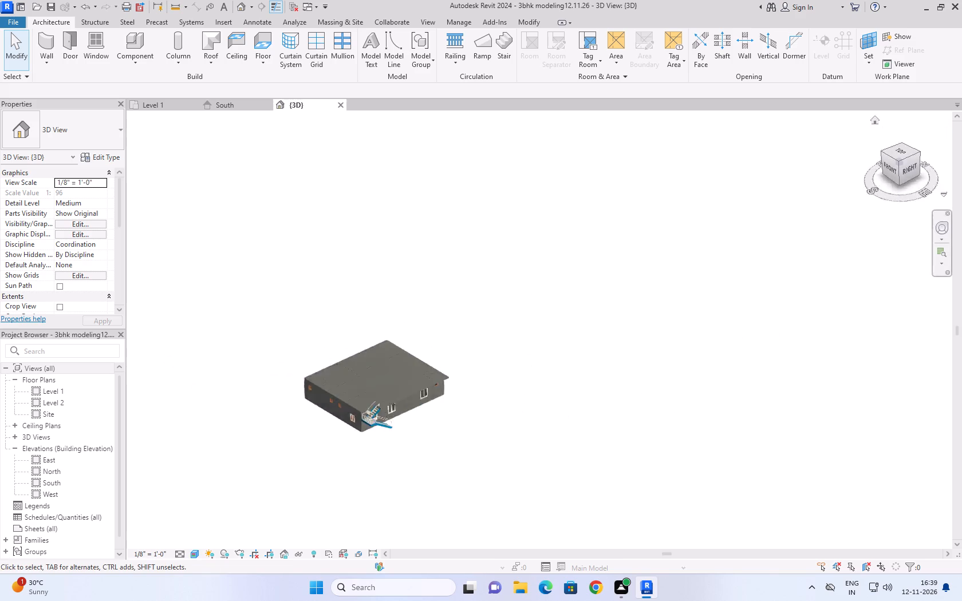
{"action": "middle_click_drag", "start_coordinate": [832, 414], "coordinate": [535, 438]}
{"action": "scroll", "coordinate": [534, 438], "scroll_direction": "up", "scroll_amount": 6}
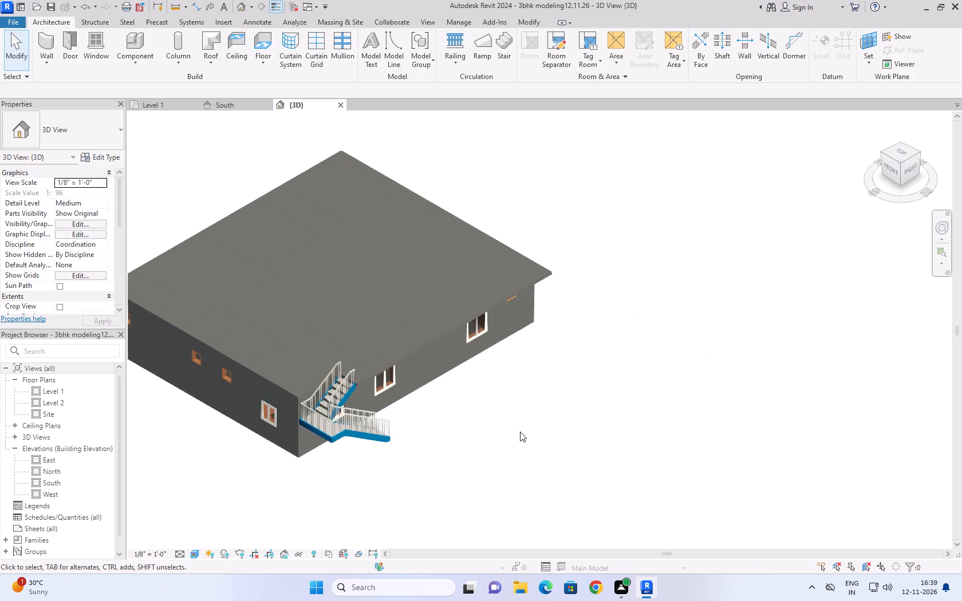
{"action": "scroll", "coordinate": [520, 432], "scroll_direction": "up", "scroll_amount": 2}
{"action": "left_click", "coordinate": [449, 407]}
{"action": "scroll", "coordinate": [504, 402], "scroll_direction": "down", "scroll_amount": 2}
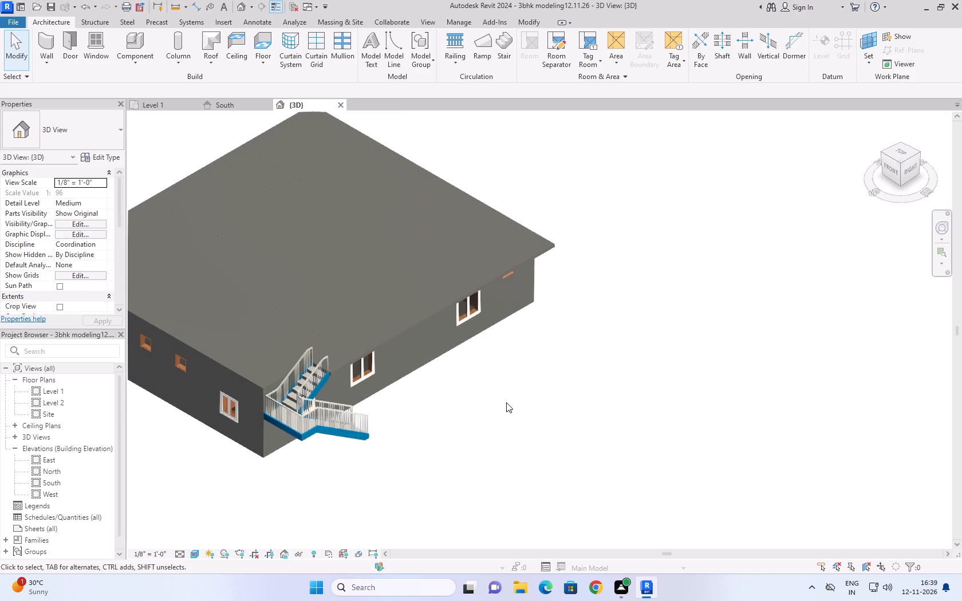
Assign the material Concrete, Cast-in-Place gray to the structure layer of the Level 2 slab's 6" slab floor type.
{"action": "left_click", "coordinate": [414, 341]}
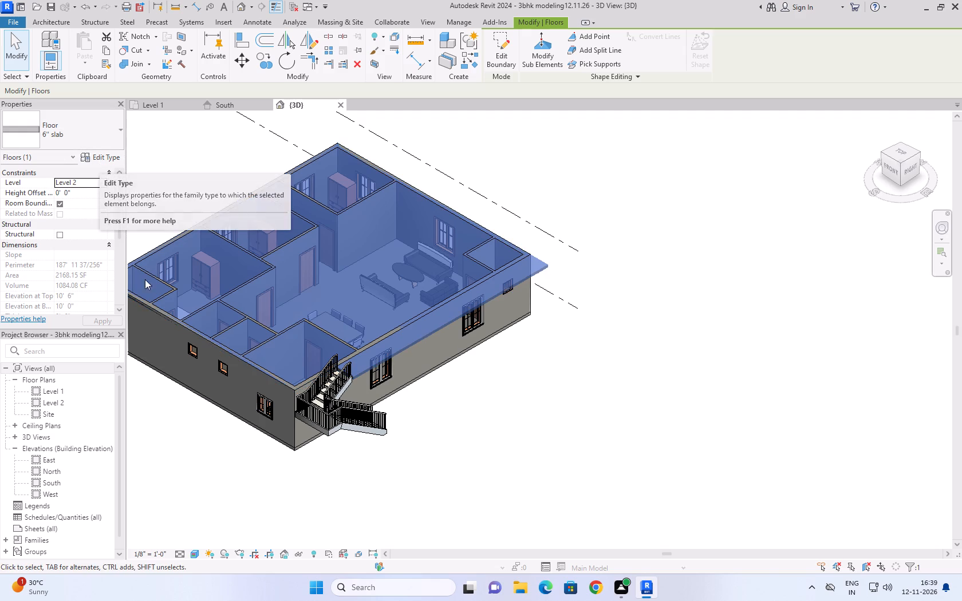
{"action": "scroll", "coordinate": [99, 397], "scroll_direction": "down", "scroll_amount": 5}
{"action": "scroll", "coordinate": [99, 397], "scroll_direction": "up", "scroll_amount": 3}
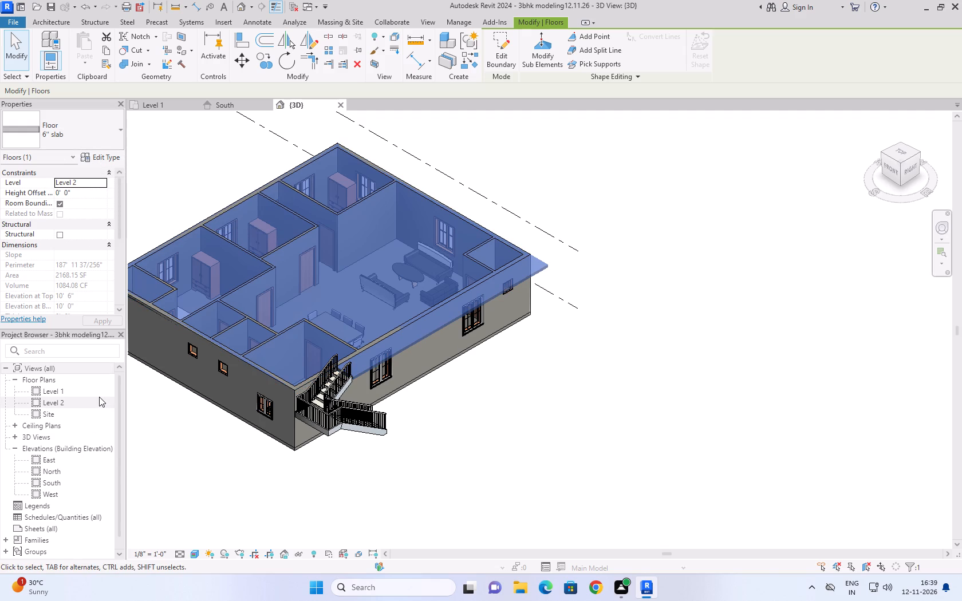
{"action": "scroll", "coordinate": [99, 397], "scroll_direction": "up", "scroll_amount": 7}
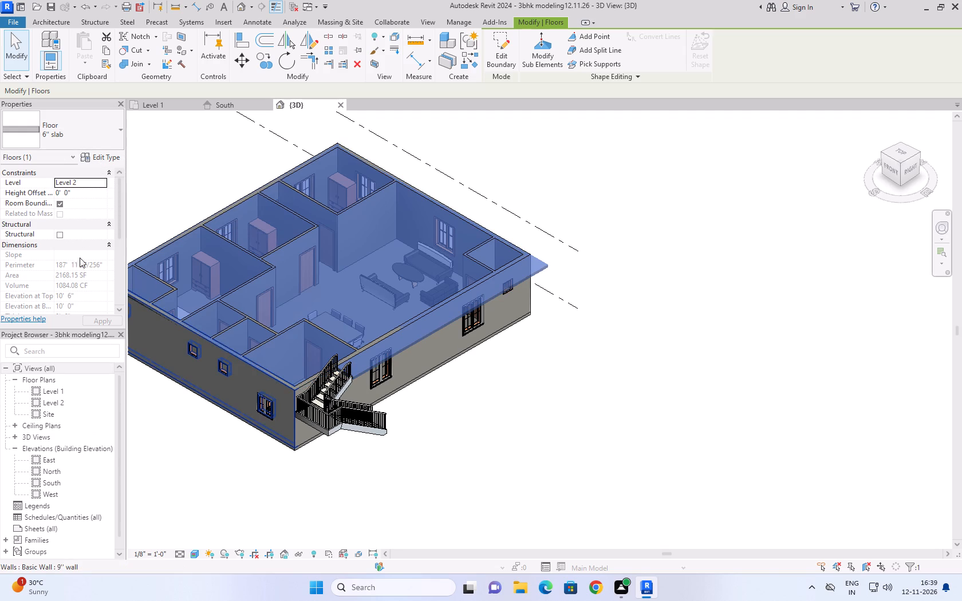
{"action": "left_click", "coordinate": [111, 152]}
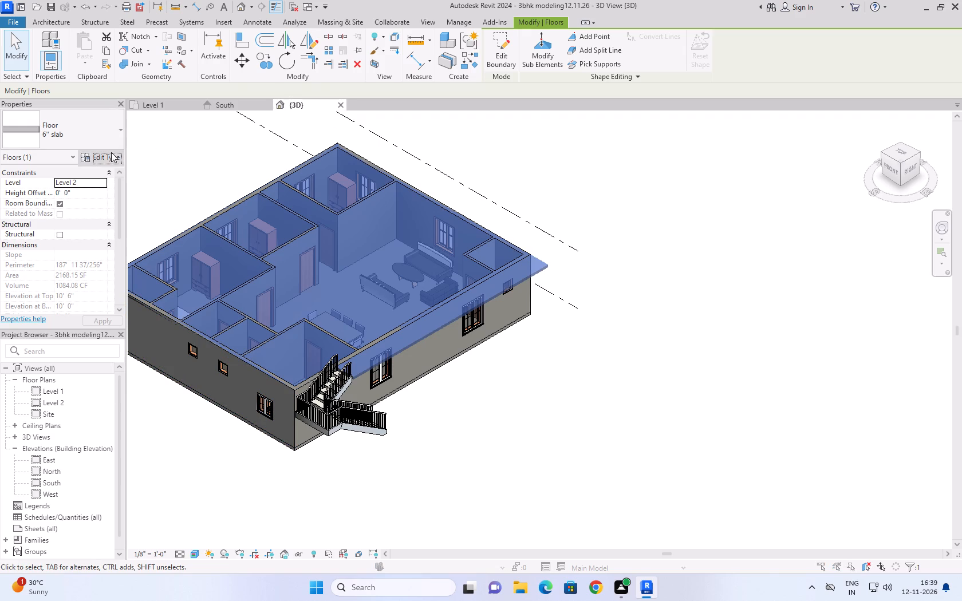
{"action": "left_click_drag", "start_coordinate": [266, 160], "coordinate": [377, 146]}
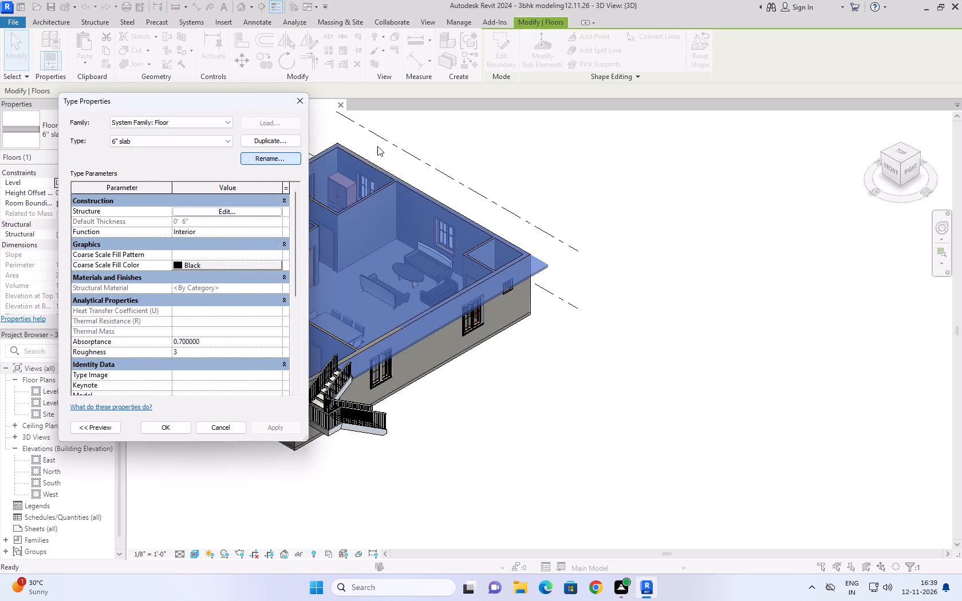
{"action": "left_click_drag", "start_coordinate": [377, 146], "coordinate": [380, 145]}
{"action": "left_click_drag", "start_coordinate": [262, 145], "coordinate": [614, 152]}
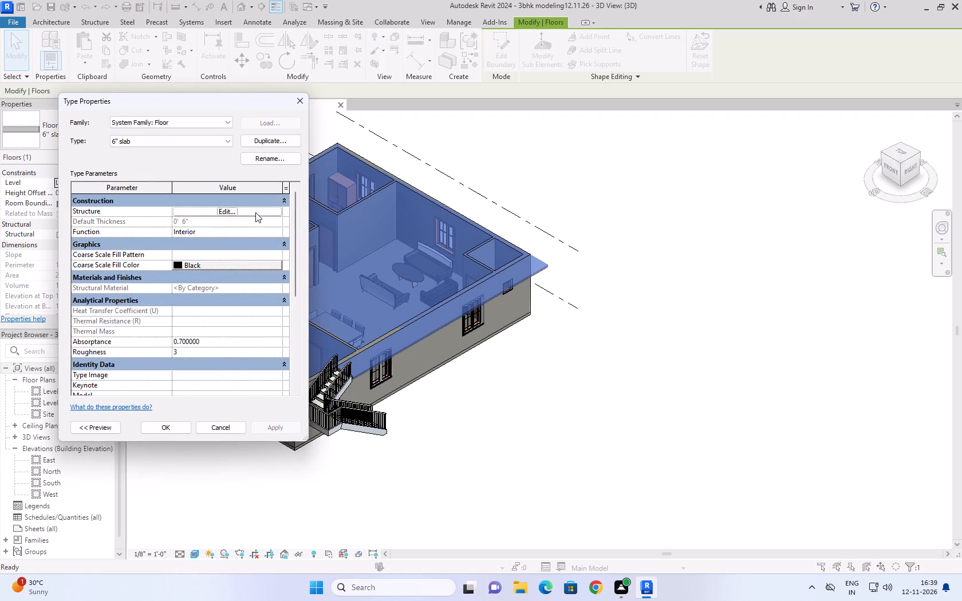
{"action": "left_click", "coordinate": [255, 212]}
{"action": "left_click", "coordinate": [164, 236]}
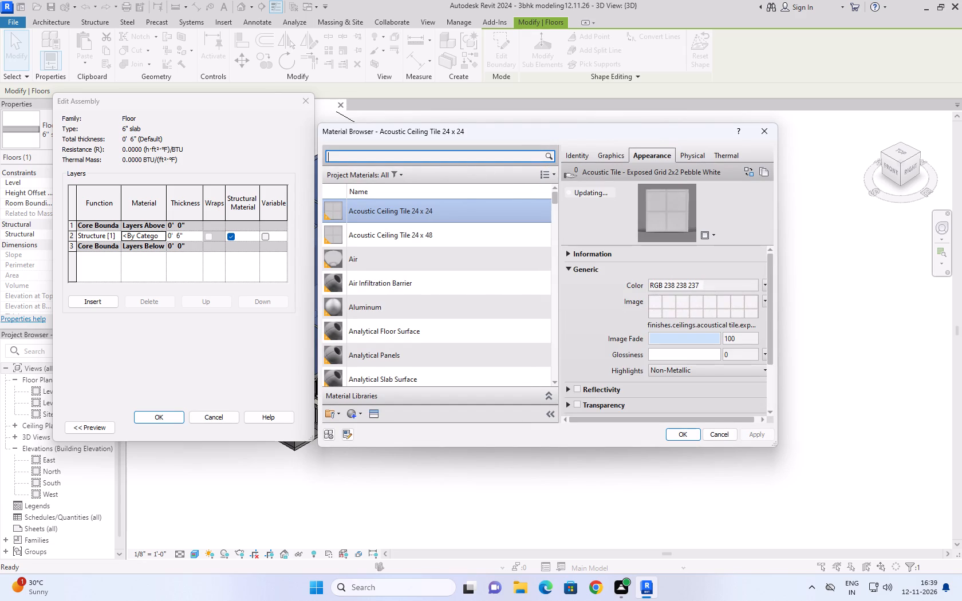
{"action": "left_click", "coordinate": [433, 156]}
{"action": "type", "text": "cast"}
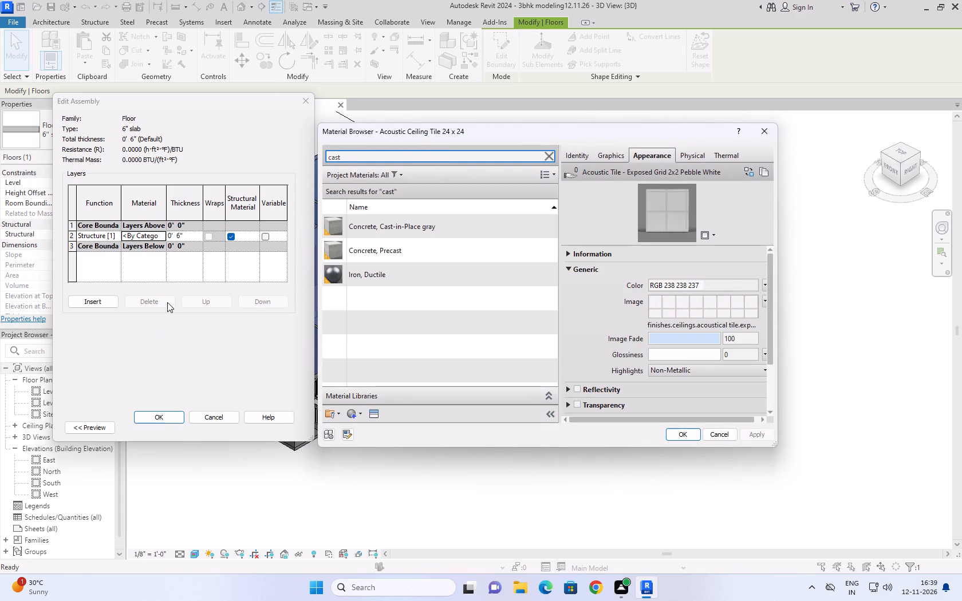
{"action": "left_click", "coordinate": [414, 230]}
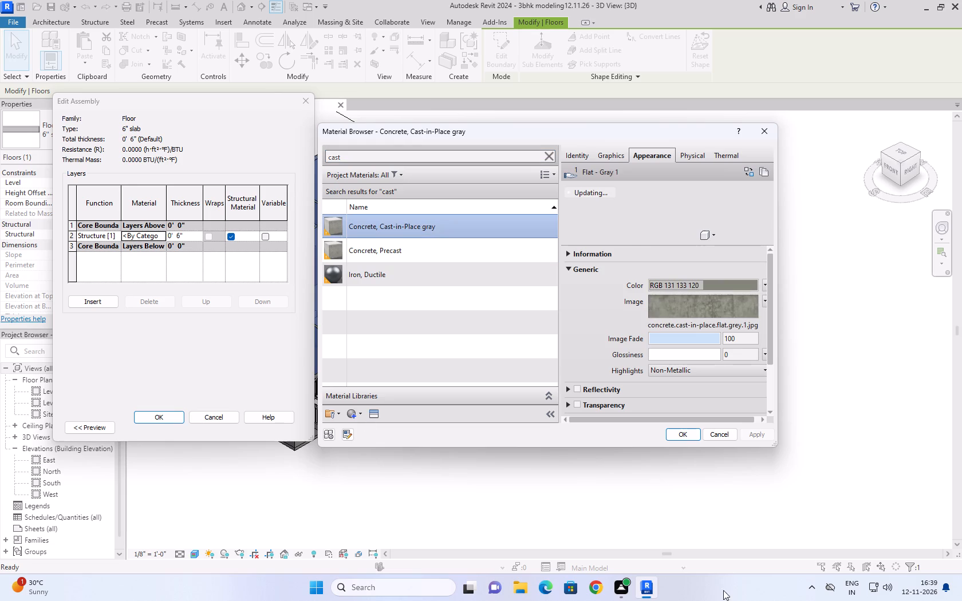
{"action": "left_click", "coordinate": [684, 427]}
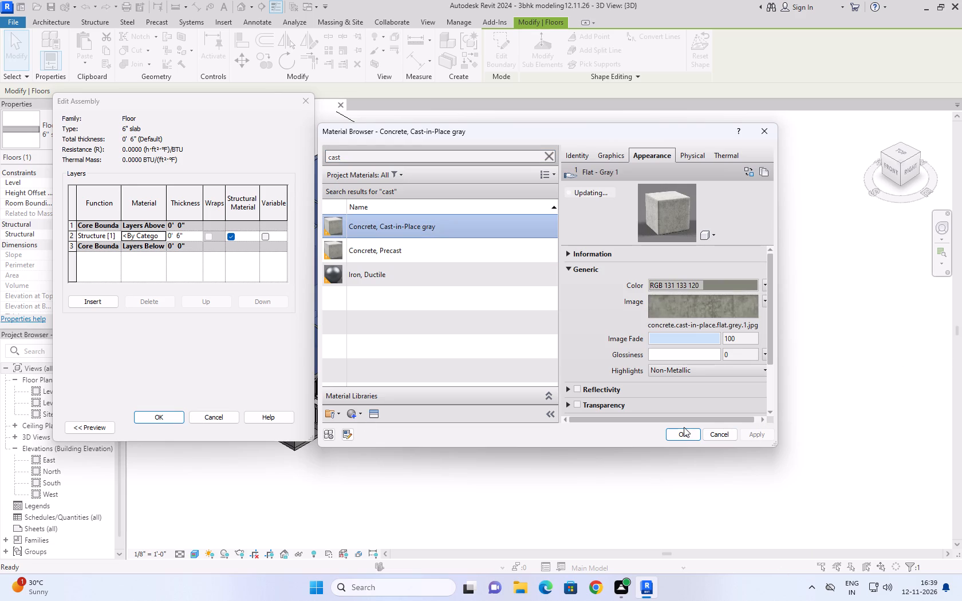
{"action": "left_click", "coordinate": [683, 427]}
{"action": "left_click", "coordinate": [683, 432]}
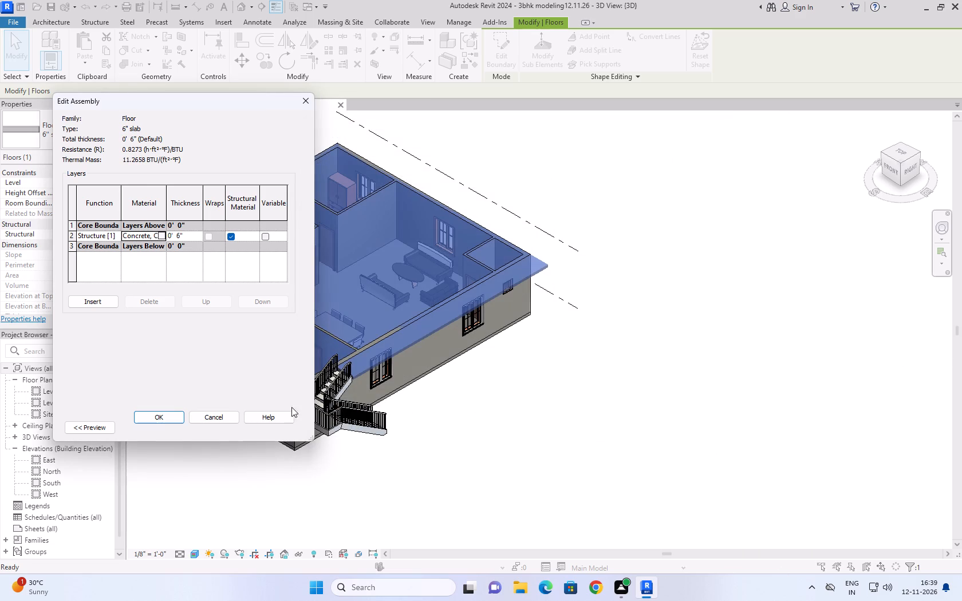
{"action": "left_click", "coordinate": [157, 424]}
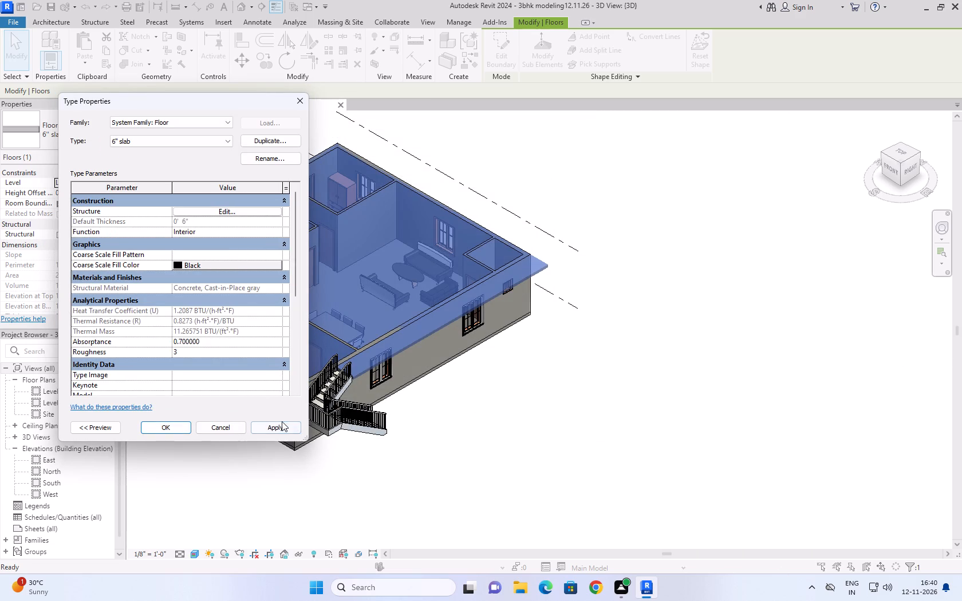
{"action": "left_click", "coordinate": [282, 421]}
{"action": "left_click", "coordinate": [179, 429]}
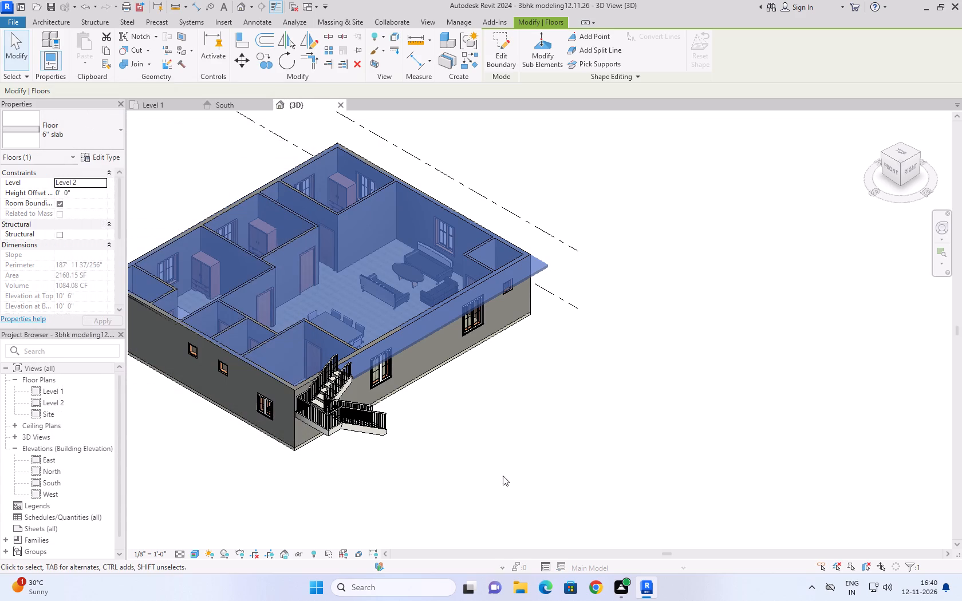
{"action": "left_click", "coordinate": [717, 363]}
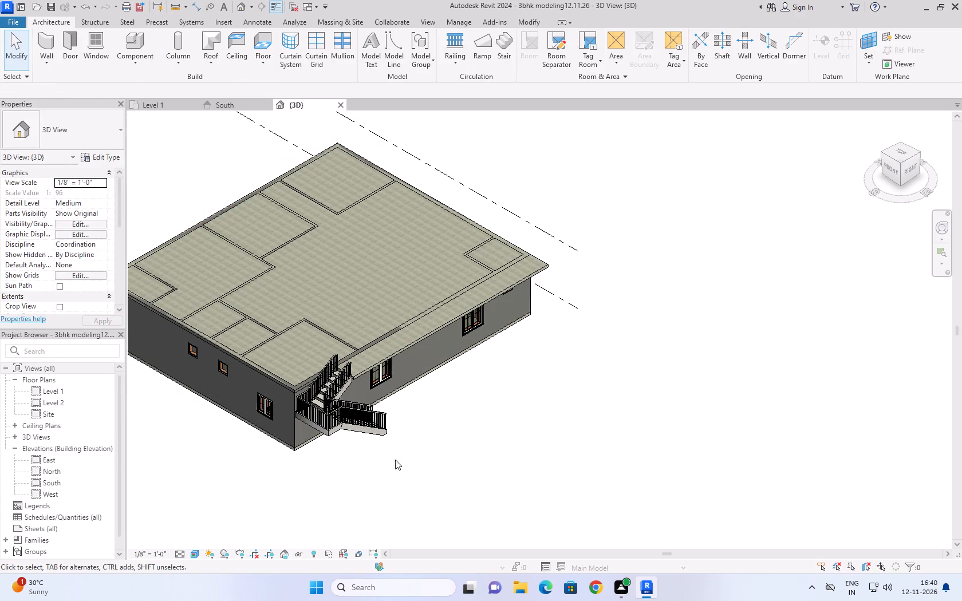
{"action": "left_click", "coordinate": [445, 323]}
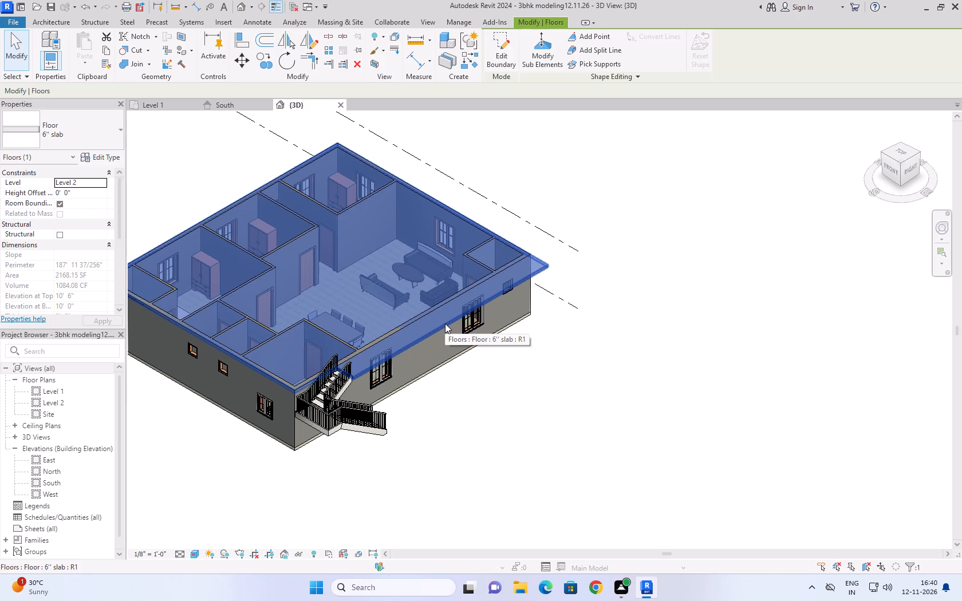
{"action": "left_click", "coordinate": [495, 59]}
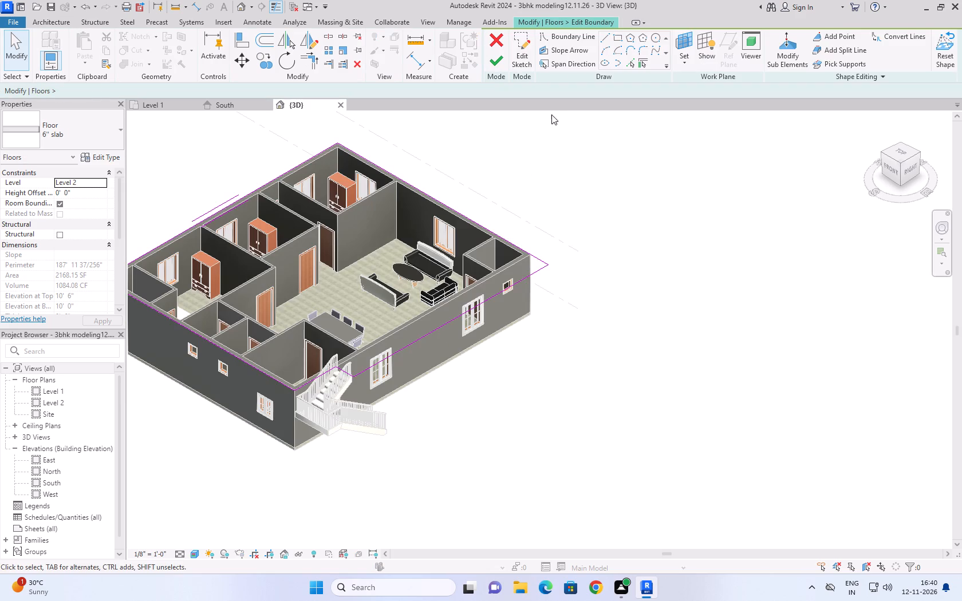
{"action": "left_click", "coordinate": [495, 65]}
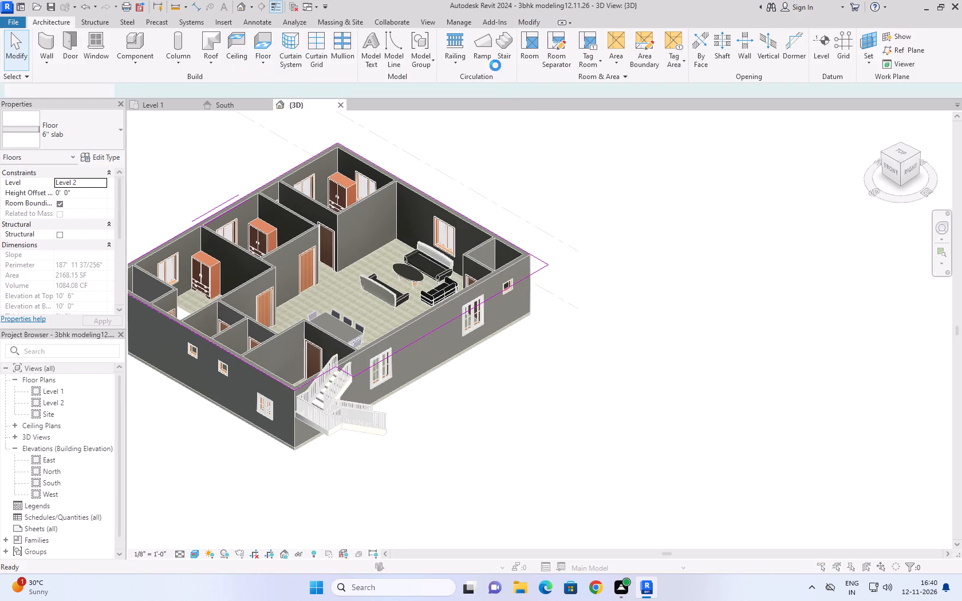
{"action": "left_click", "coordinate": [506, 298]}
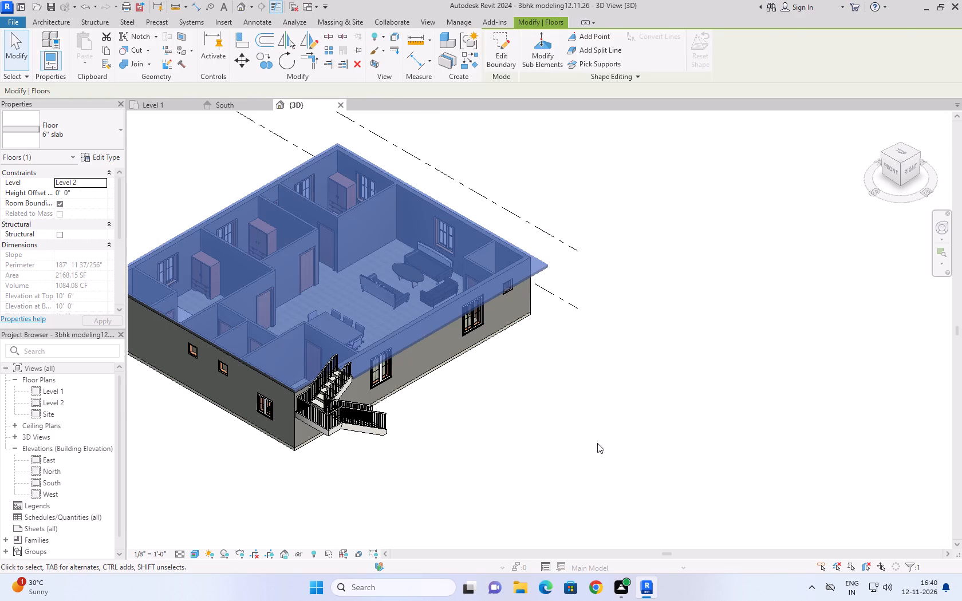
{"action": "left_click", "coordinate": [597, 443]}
Examine the exterior stair and Level 2 slab from around the house in 3D, and the furnished Level 1 floor plan.
{"action": "scroll", "coordinate": [515, 396], "scroll_direction": "up", "scroll_amount": 3}
{"action": "scroll", "coordinate": [557, 391], "scroll_direction": "down", "scroll_amount": 4}
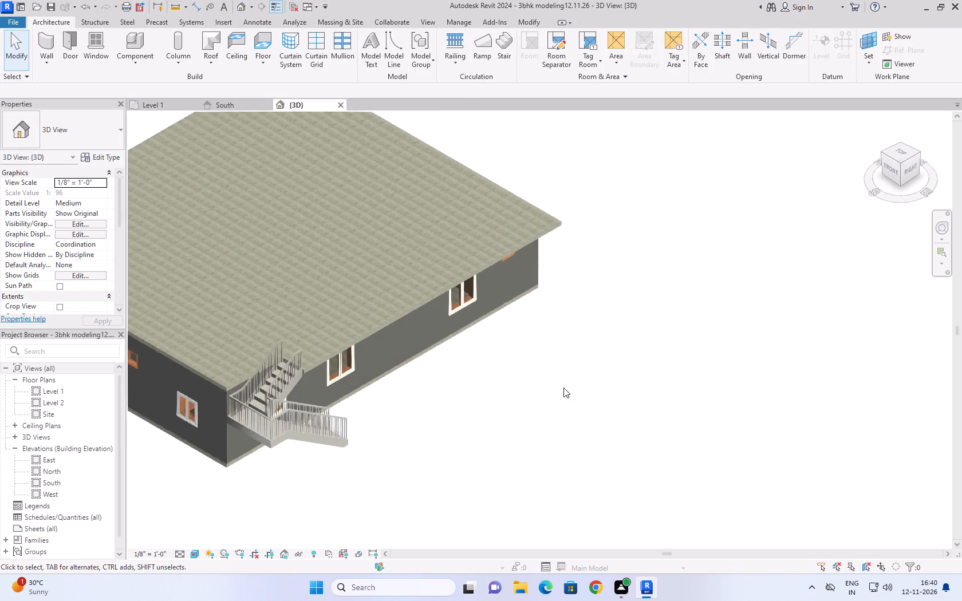
{"action": "scroll", "coordinate": [185, 403], "scroll_direction": "up", "scroll_amount": 5}
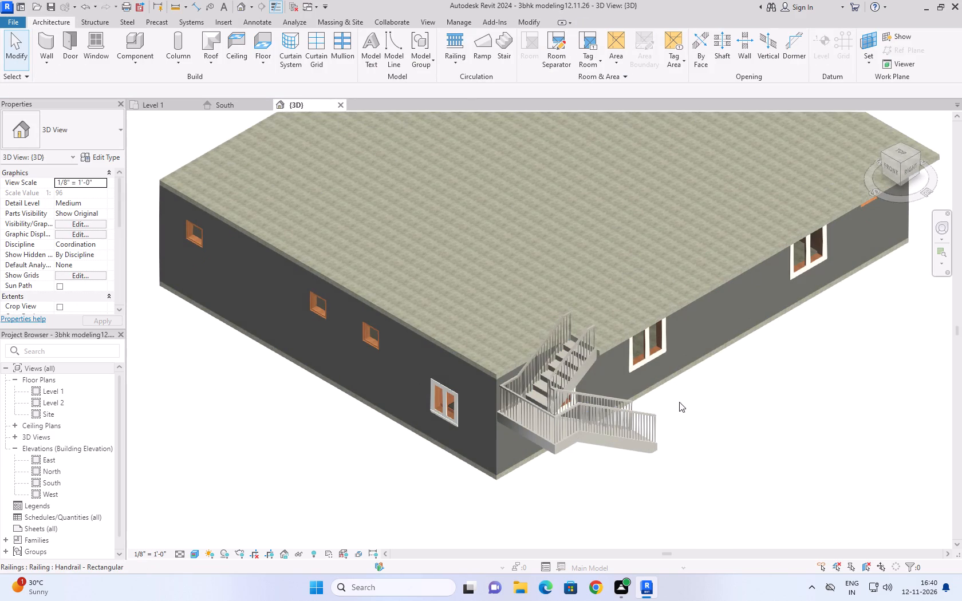
{"action": "middle_click_drag", "start_coordinate": [715, 413], "coordinate": [671, 380], "text": "shift"}
{"action": "scroll", "coordinate": [671, 355], "scroll_direction": "down", "scroll_amount": 3}
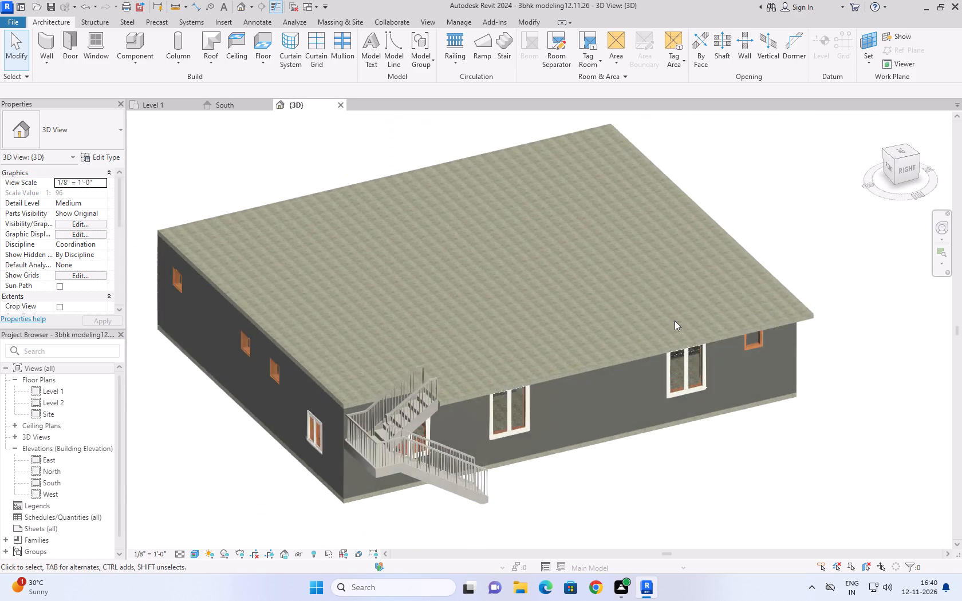
{"action": "scroll", "coordinate": [675, 321], "scroll_direction": "down", "scroll_amount": 3}
{"action": "middle_click_drag", "start_coordinate": [608, 438], "coordinate": [561, 430], "text": "shift"}
{"action": "scroll", "coordinate": [561, 431], "scroll_direction": "down", "scroll_amount": 3}
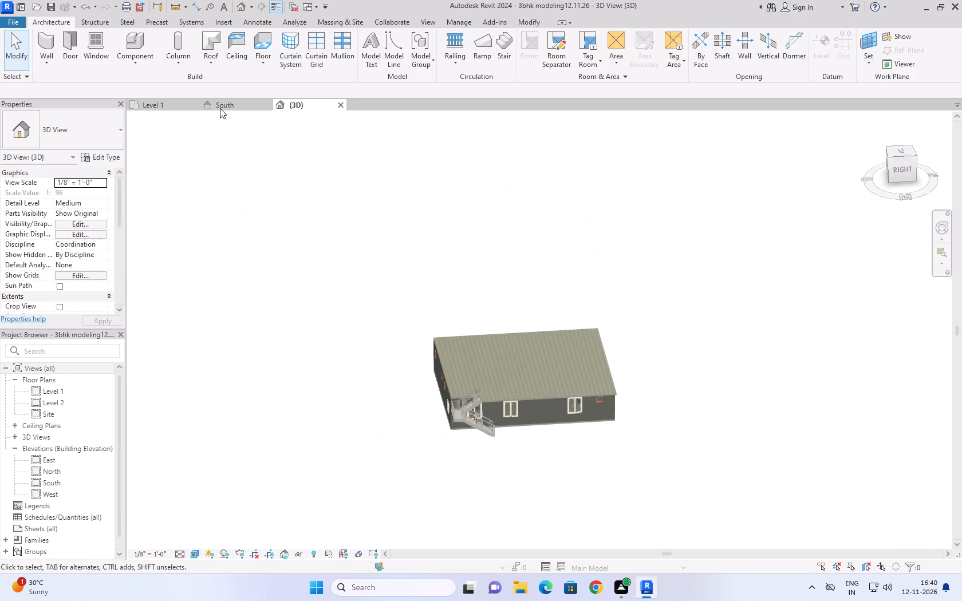
{"action": "left_click", "coordinate": [141, 105]}
{"action": "middle_click_drag", "start_coordinate": [428, 262], "coordinate": [423, 307]}
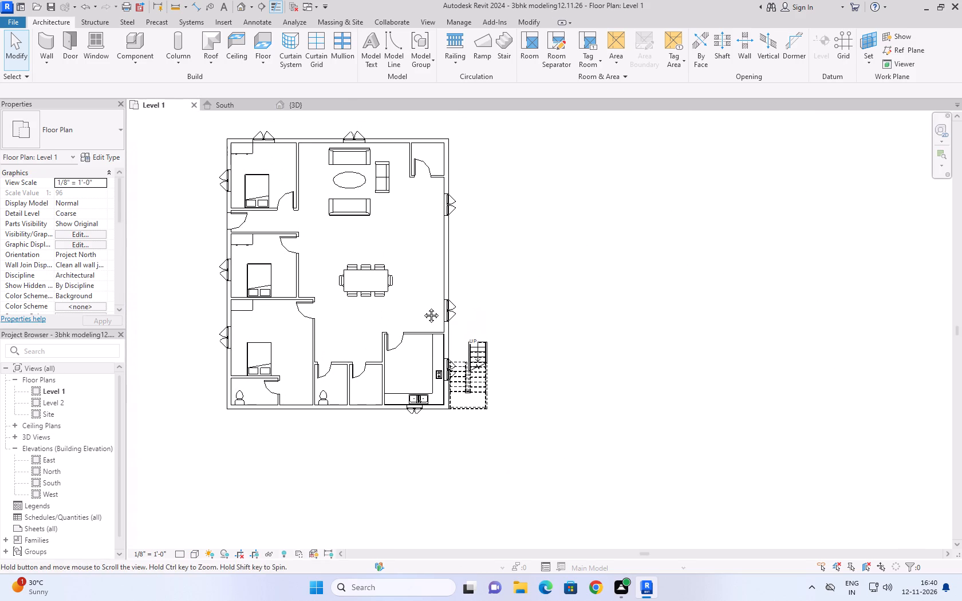
{"action": "middle_click_drag", "start_coordinate": [423, 307], "coordinate": [422, 308]}
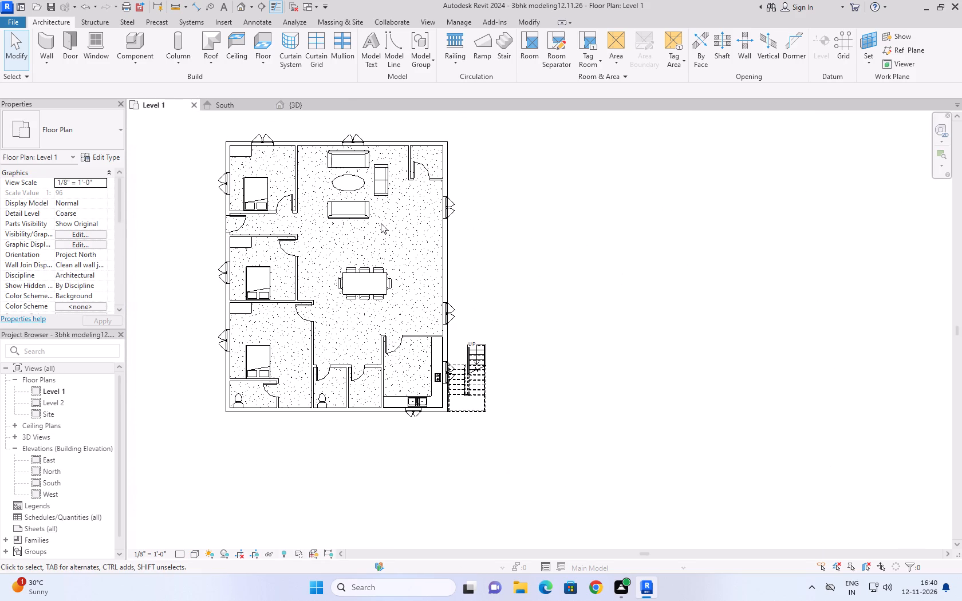
Select the Level 2 slab in the 3D view and examine its outline against the rooms and exterior stair from the top.
{"action": "left_click", "coordinate": [302, 101]}
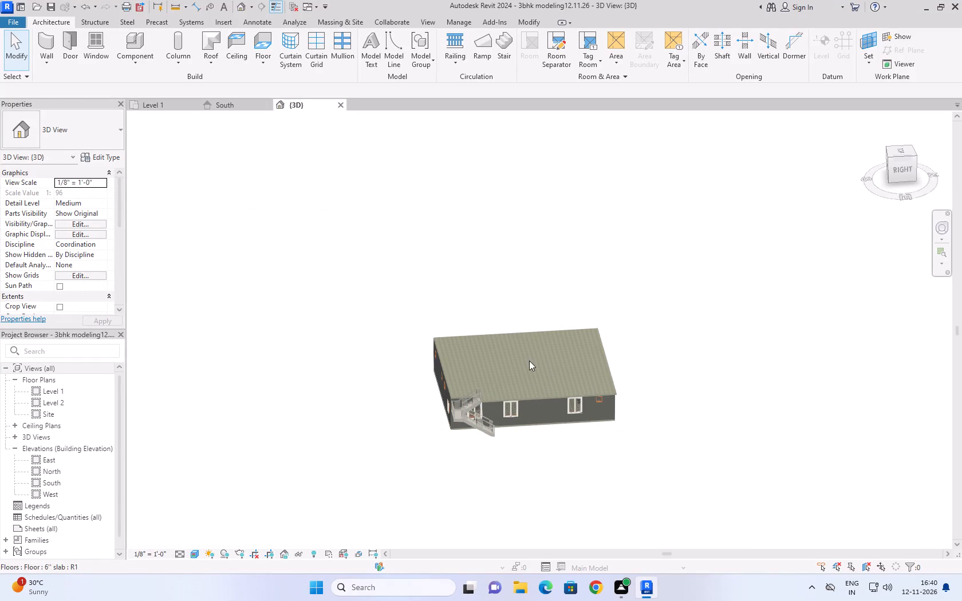
{"action": "left_click", "coordinate": [537, 397]}
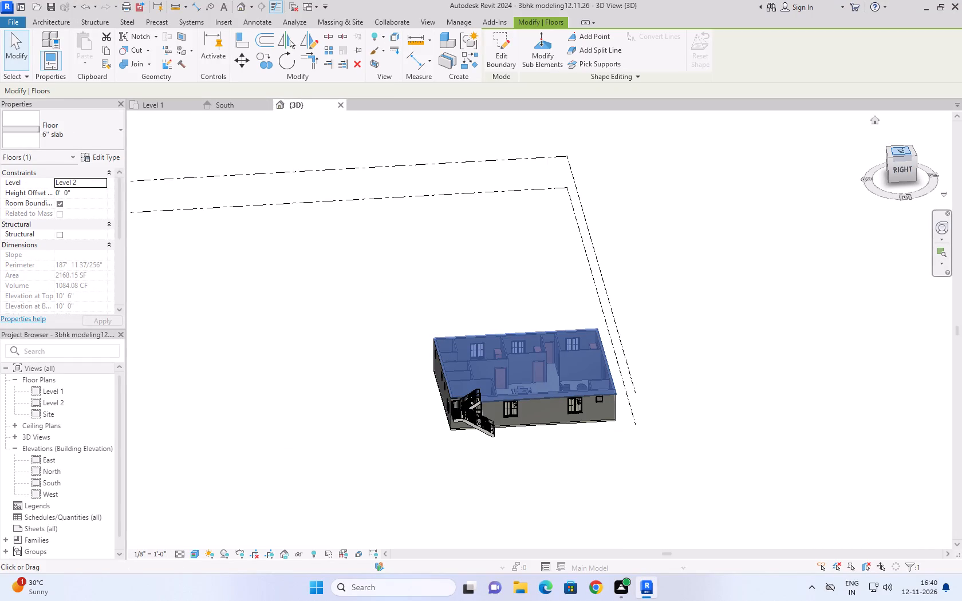
{"action": "left_click", "coordinate": [901, 151]}
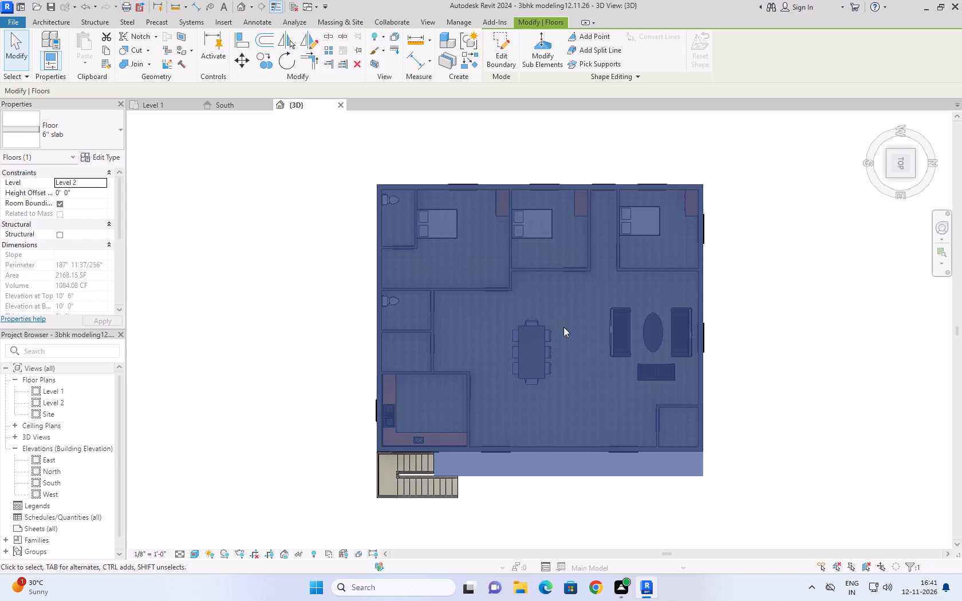
{"action": "scroll", "coordinate": [533, 509], "scroll_direction": "up", "scroll_amount": 2}
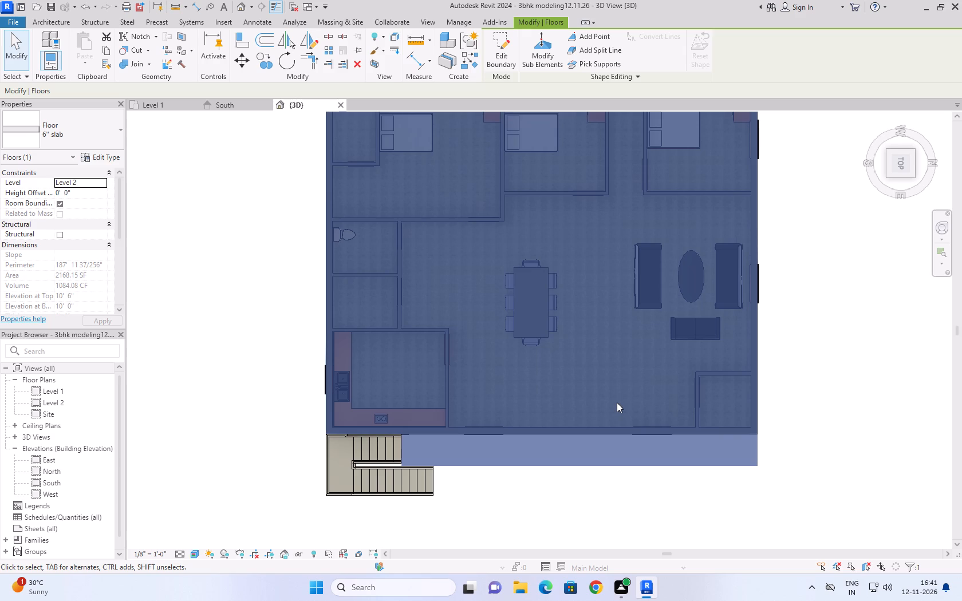
{"action": "middle_click_drag", "start_coordinate": [818, 285], "coordinate": [759, 322]}
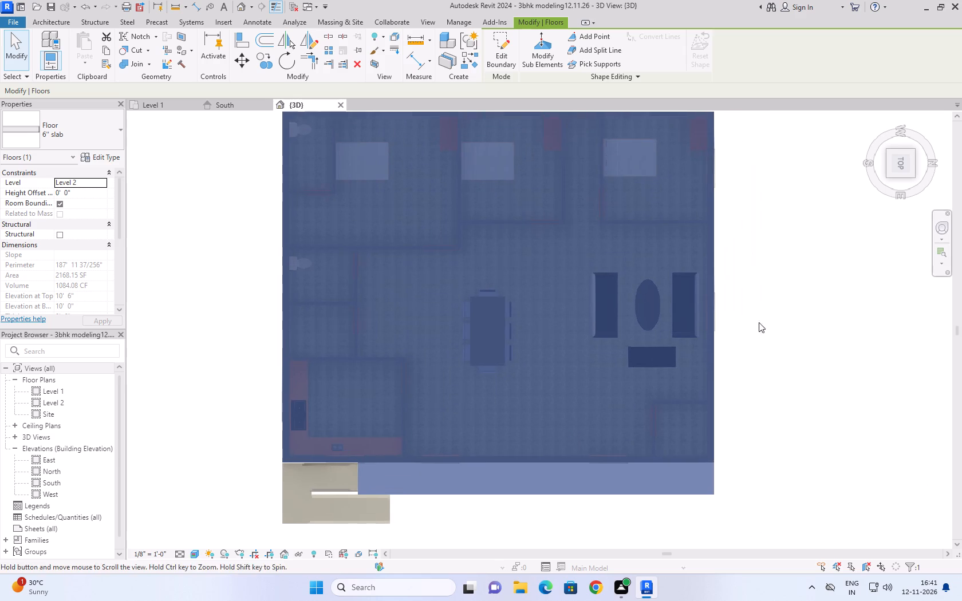
{"action": "middle_click_drag", "start_coordinate": [759, 322], "coordinate": [759, 322]}
{"action": "middle_click_drag", "start_coordinate": [217, 181], "coordinate": [216, 196]}
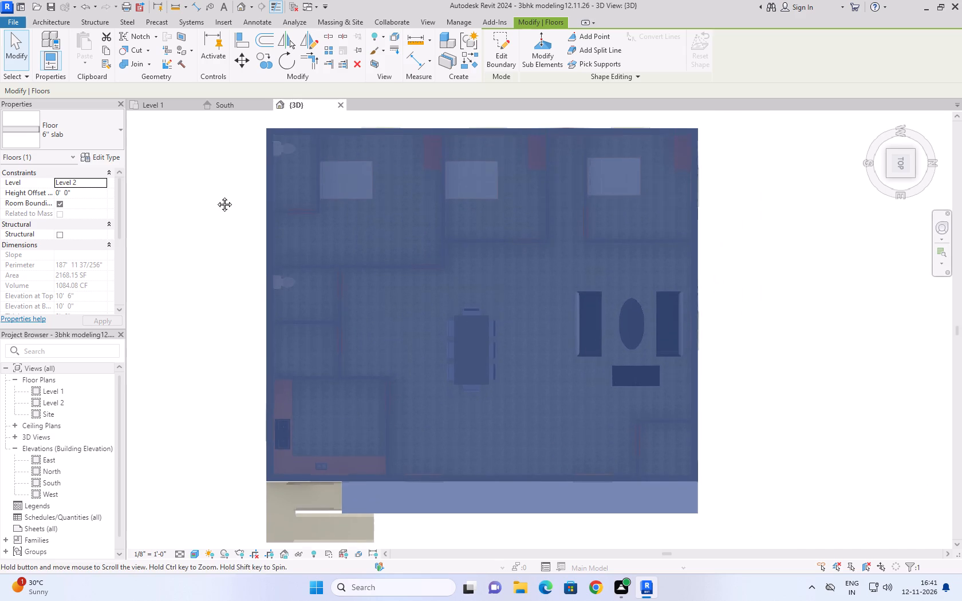
{"action": "middle_click_drag", "start_coordinate": [216, 196], "coordinate": [223, 181]}
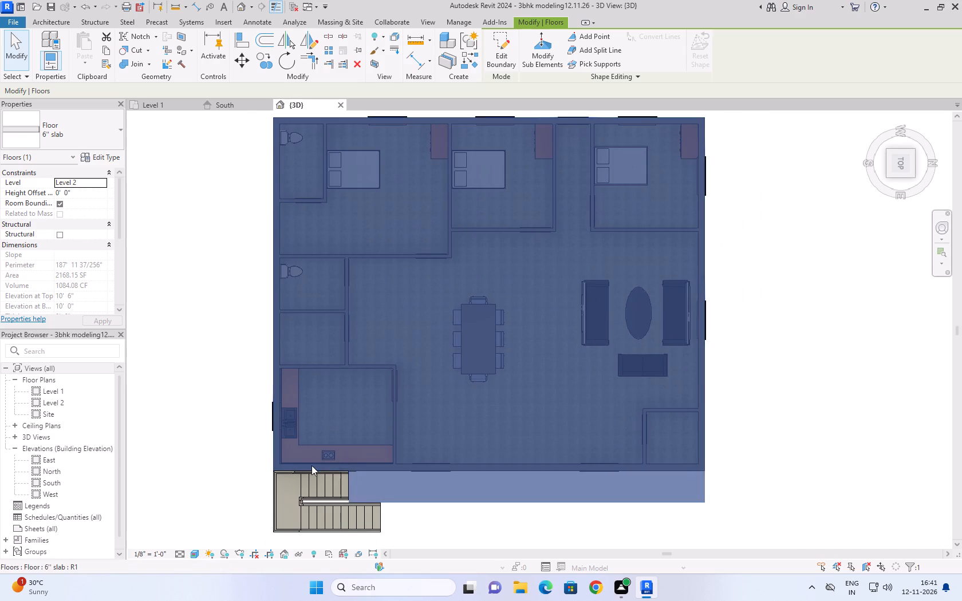
{"action": "scroll", "coordinate": [312, 464], "scroll_direction": "up", "scroll_amount": 3}
{"action": "scroll", "coordinate": [357, 302], "scroll_direction": "down", "scroll_amount": 2}
{"action": "scroll", "coordinate": [329, 486], "scroll_direction": "up", "scroll_amount": 2}
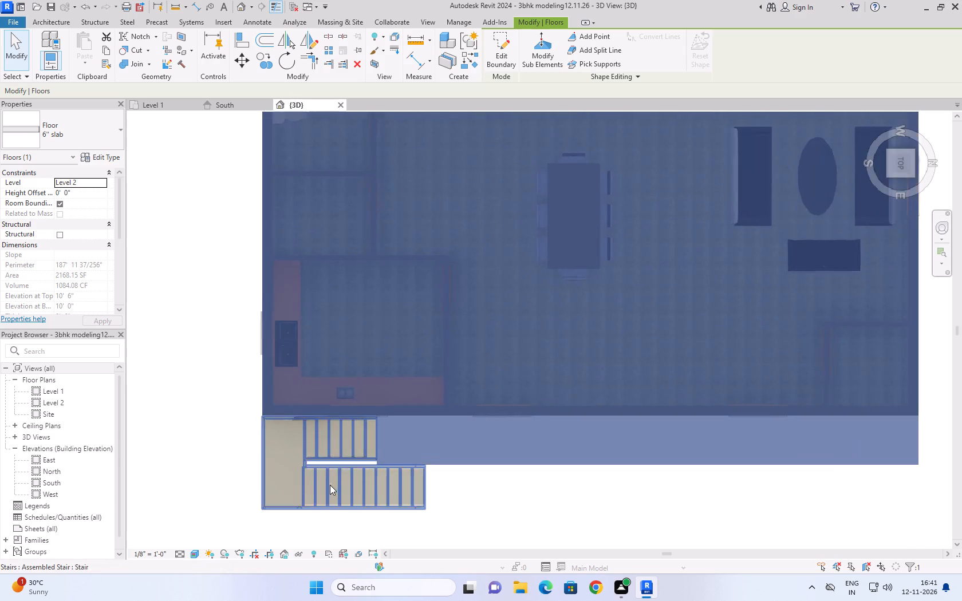
{"action": "scroll", "coordinate": [330, 485], "scroll_direction": "up", "scroll_amount": 1}
{"action": "scroll", "coordinate": [350, 335], "scroll_direction": "down", "scroll_amount": 4}
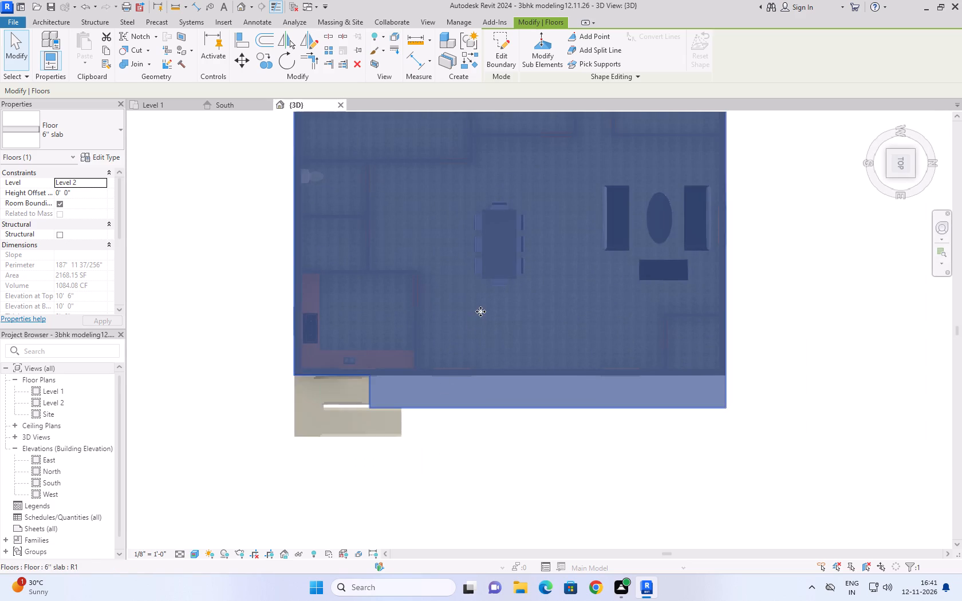
{"action": "middle_click_drag", "start_coordinate": [480, 311], "coordinate": [421, 384]}
{"action": "middle_click_drag", "start_coordinate": [452, 279], "coordinate": [445, 313]}
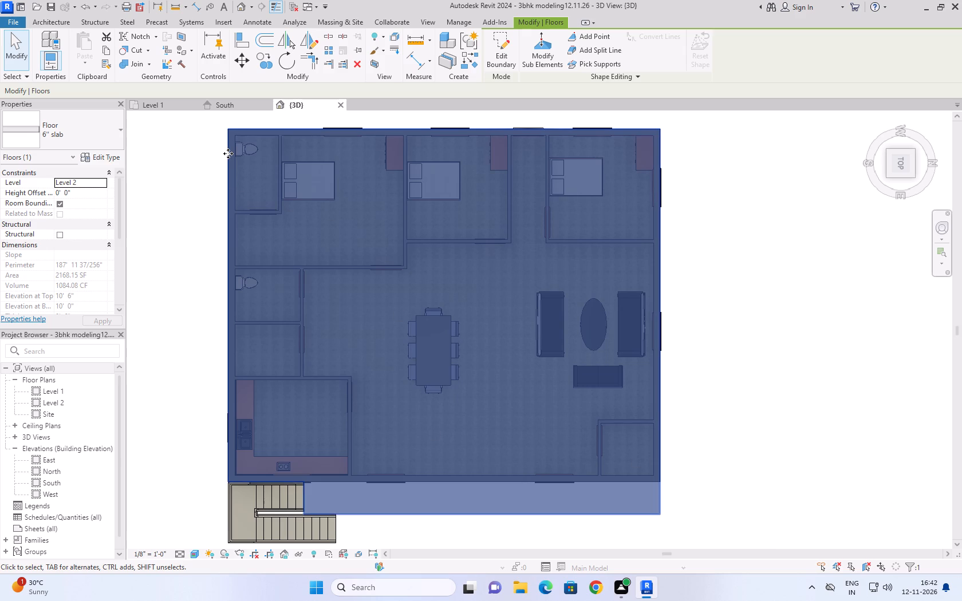
Compare the selected Level 2 slab and the house layout across the South elevation, Level 1 floor plan and 3D top view.
{"action": "left_click", "coordinate": [238, 108]}
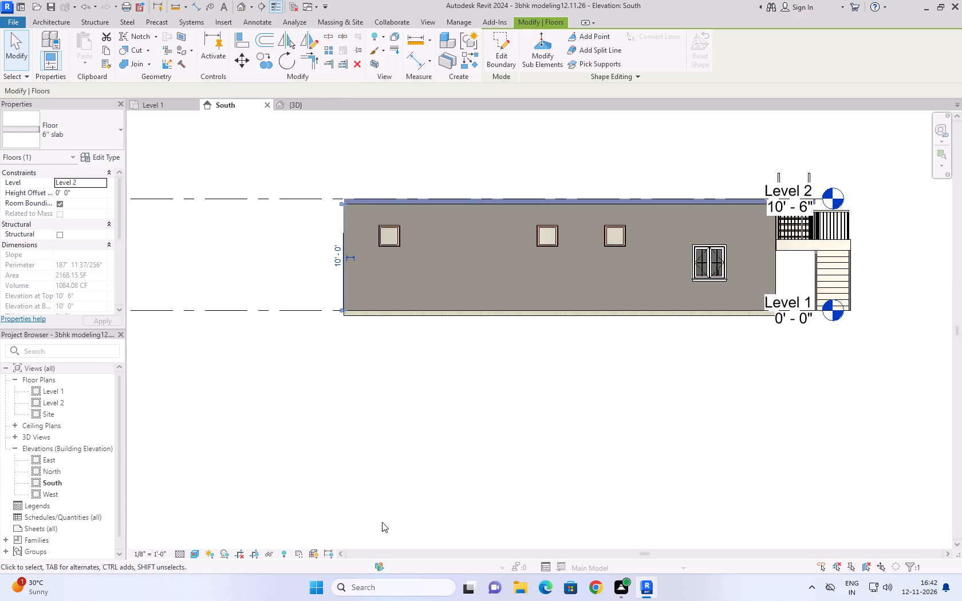
{"action": "left_click", "coordinate": [170, 104]}
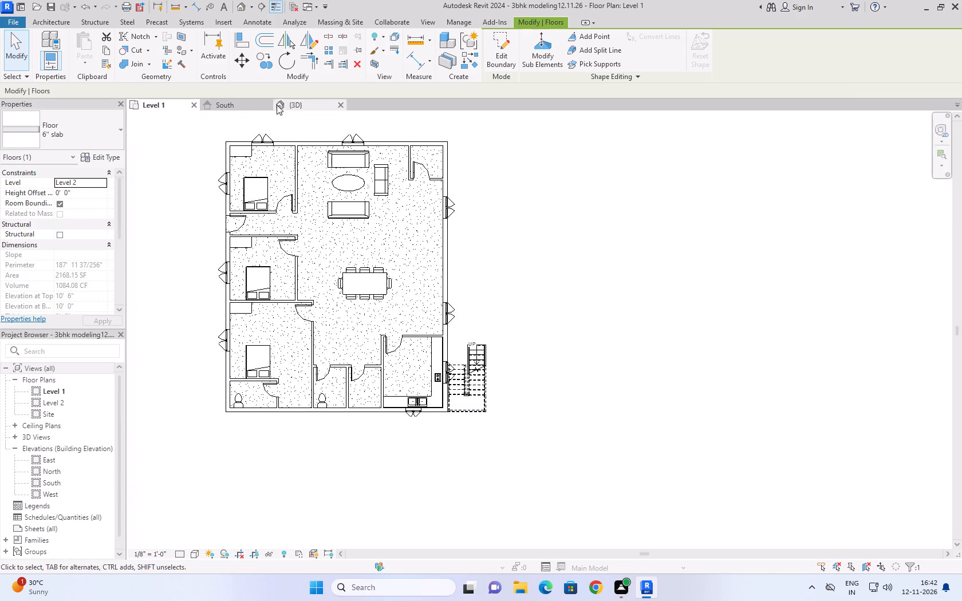
{"action": "left_click", "coordinate": [293, 101]}
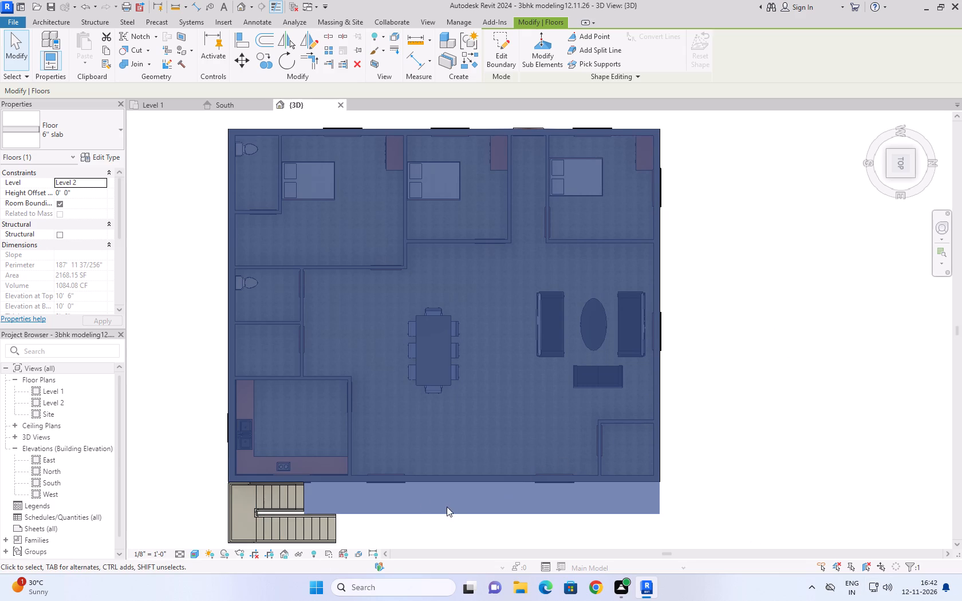
{"action": "left_click", "coordinate": [220, 104]}
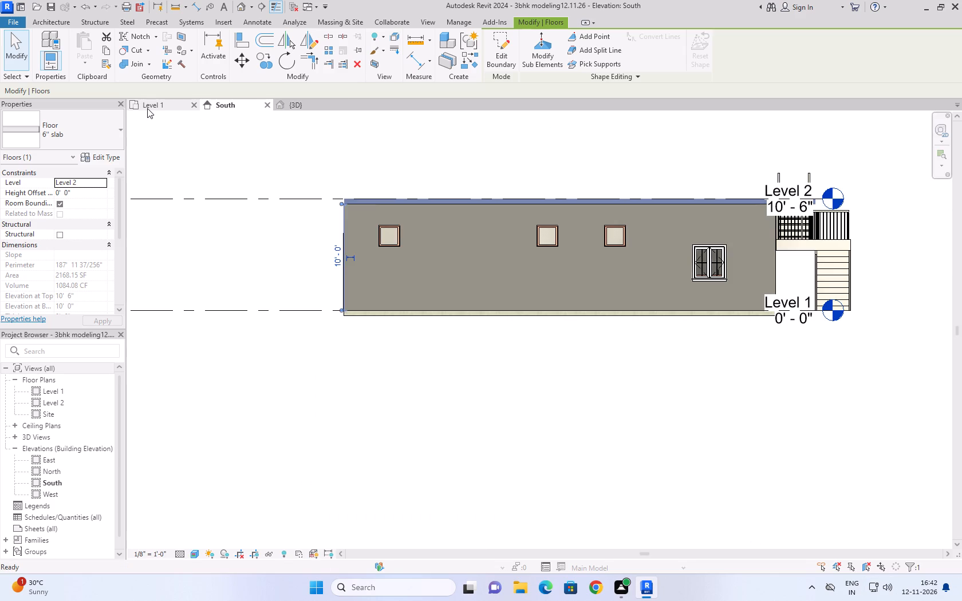
{"action": "left_click", "coordinate": [147, 108]}
{"action": "left_click", "coordinate": [316, 104]}
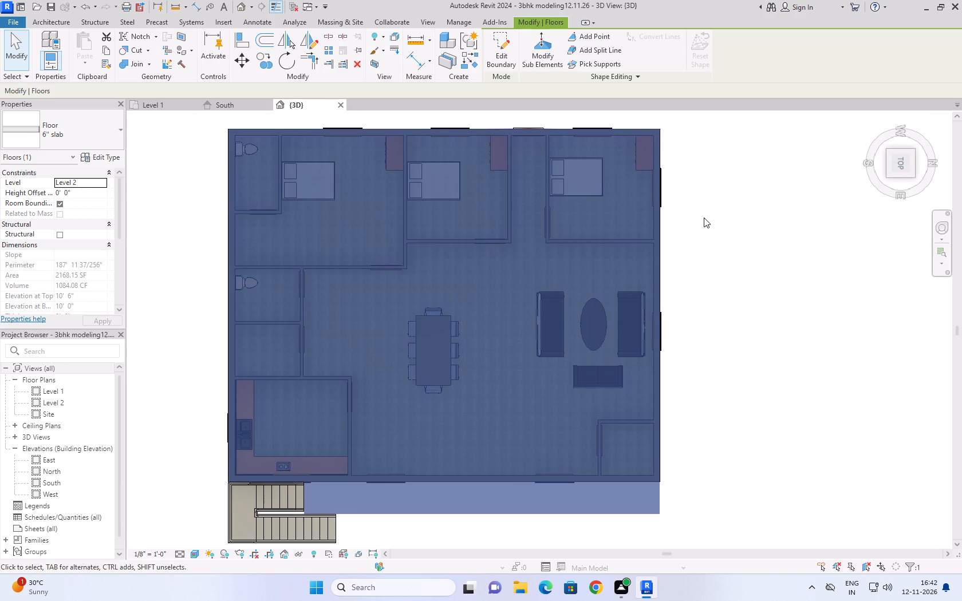
{"action": "scroll", "coordinate": [703, 213], "scroll_direction": "down", "scroll_amount": 3}
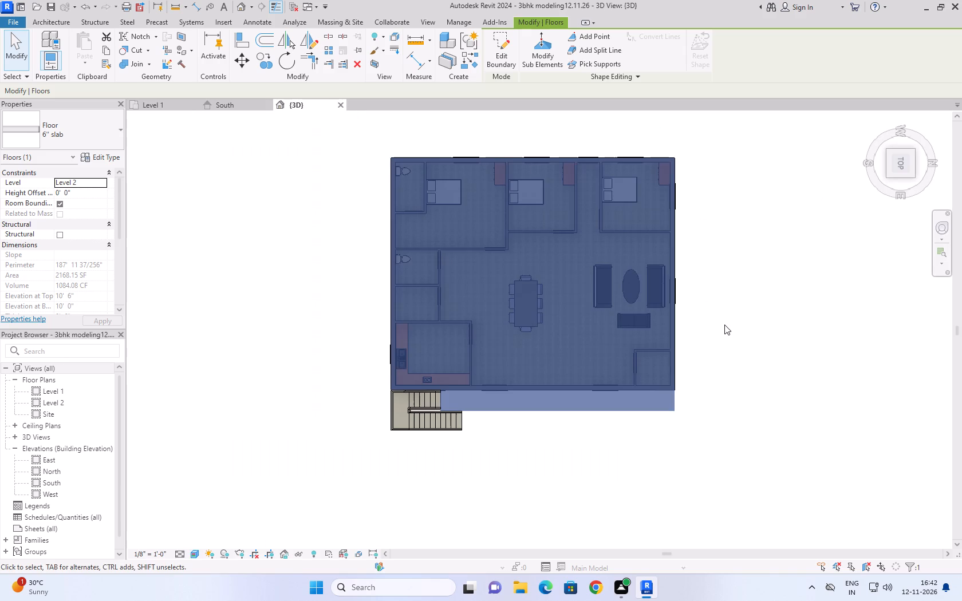
{"action": "scroll", "coordinate": [767, 366], "scroll_direction": "up", "scroll_amount": 2}
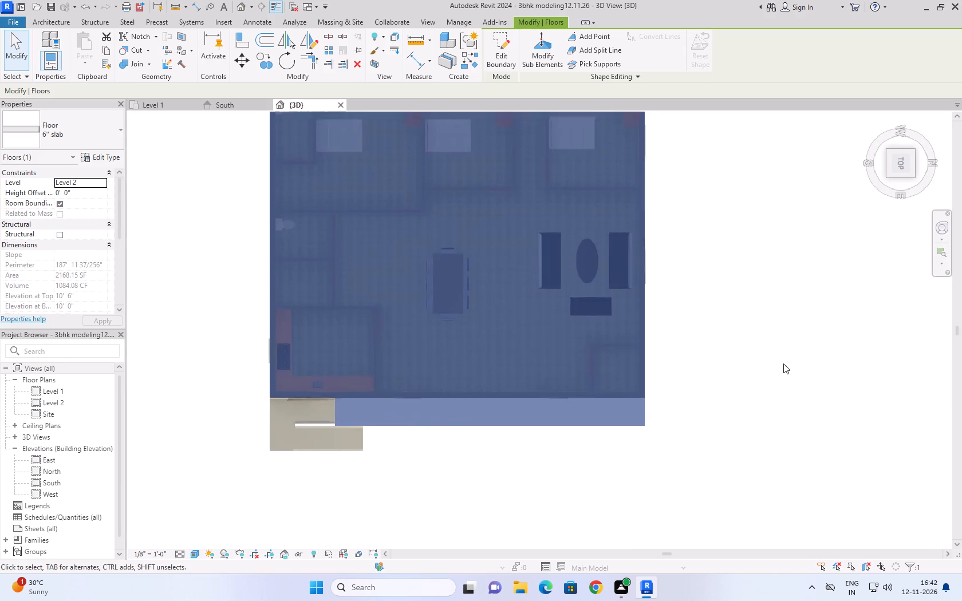
{"action": "scroll", "coordinate": [783, 363], "scroll_direction": "up", "scroll_amount": 1}
{"action": "middle_click_drag", "start_coordinate": [730, 230], "coordinate": [684, 274]}
{"action": "scroll", "coordinate": [628, 236], "scroll_direction": "down", "scroll_amount": 4}
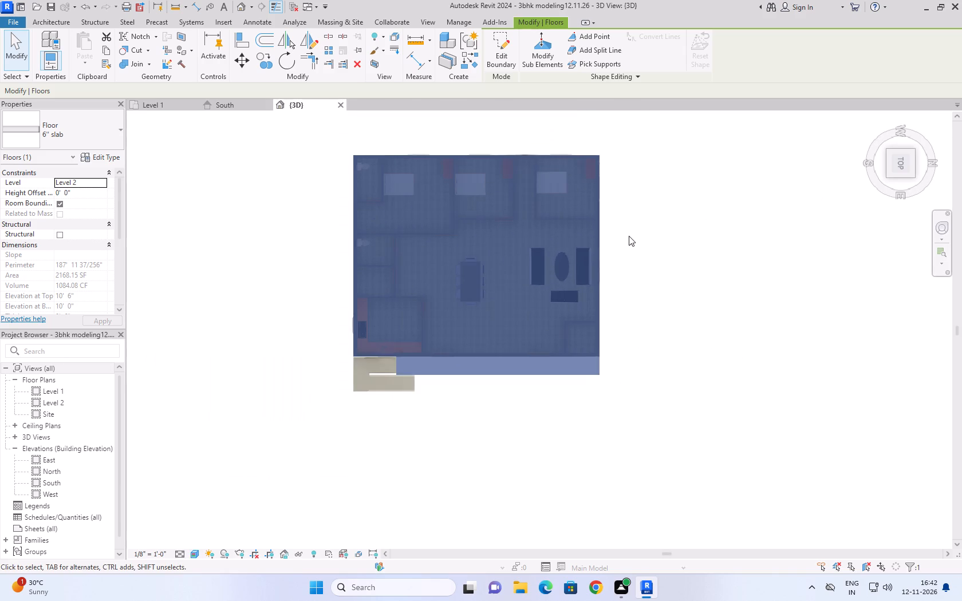
{"action": "scroll", "coordinate": [506, 125], "scroll_direction": "up", "scroll_amount": 3}
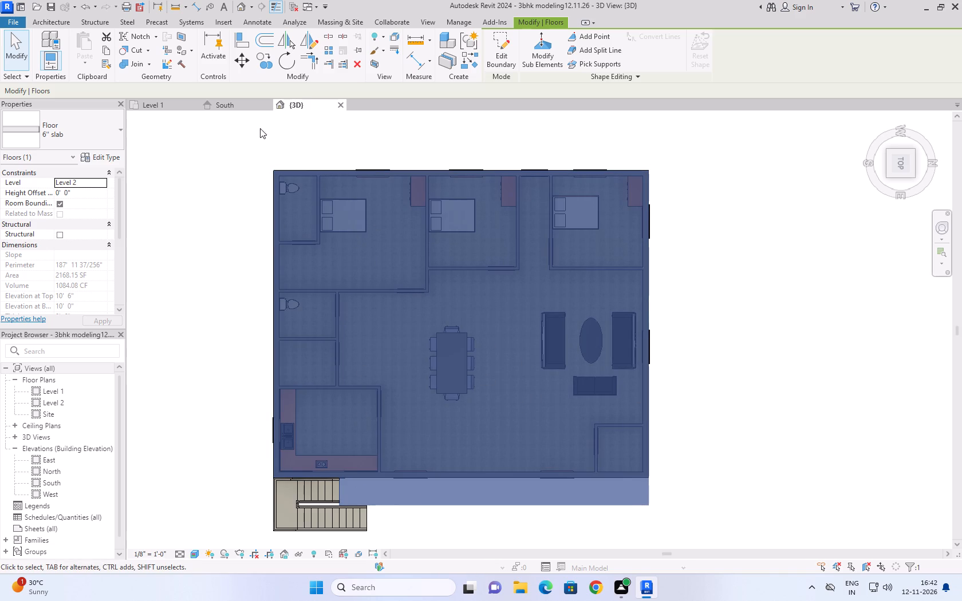
{"action": "left_click", "coordinate": [166, 105]}
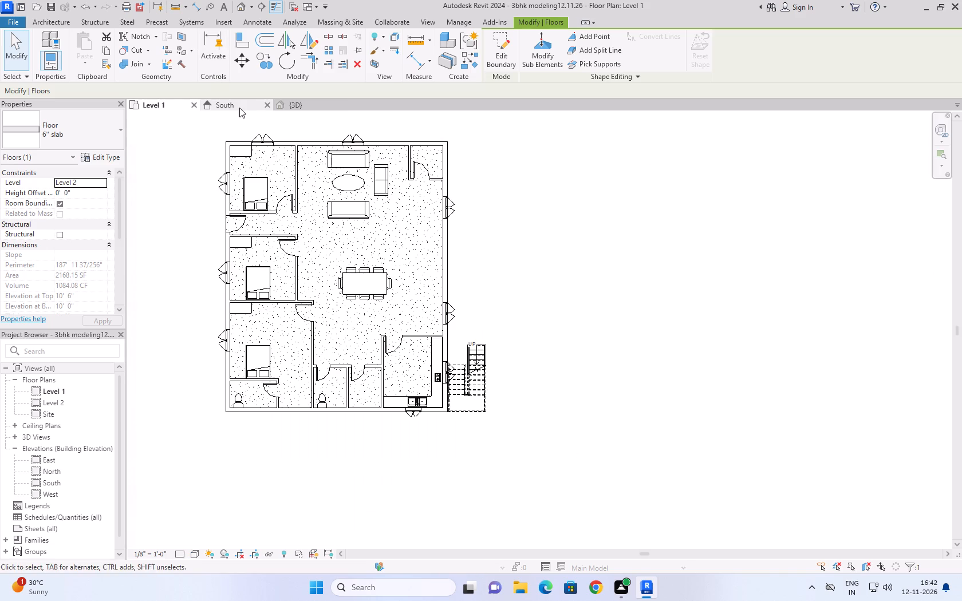
{"action": "left_click", "coordinate": [240, 108]}
{"action": "left_click", "coordinate": [307, 107]}
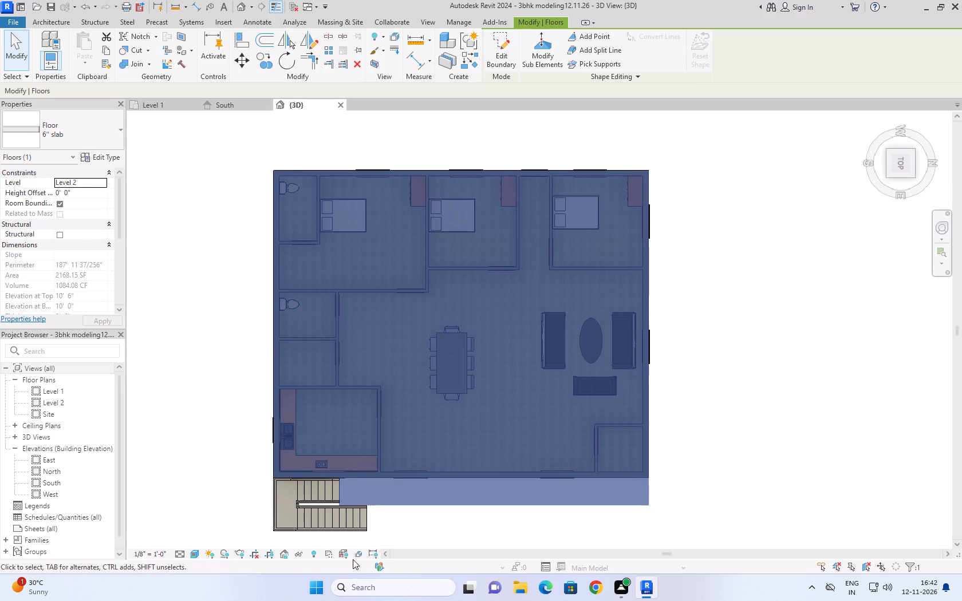
Examine closely from the top where the exterior stair's upper flight meets the edge of the Level 2 slab.
{"action": "scroll", "coordinate": [339, 543], "scroll_direction": "up", "scroll_amount": 12}
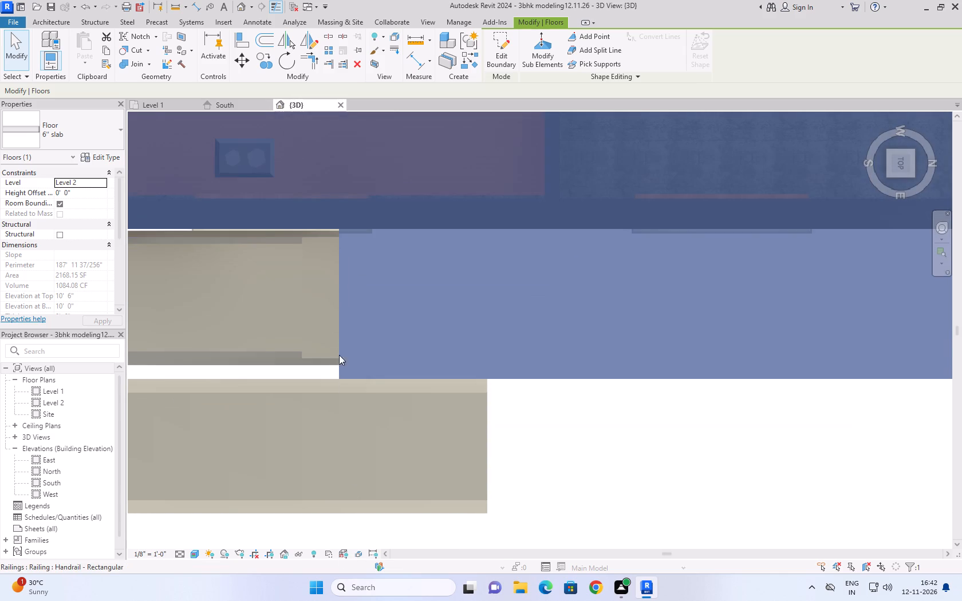
{"action": "scroll", "coordinate": [601, 480], "scroll_direction": "down", "scroll_amount": 3}
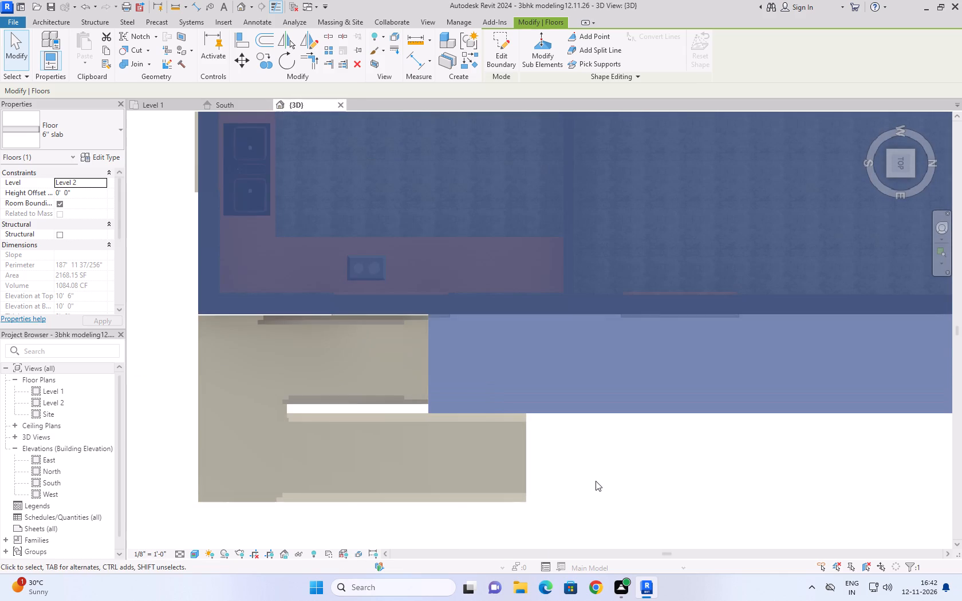
{"action": "middle_click_drag", "start_coordinate": [594, 465], "coordinate": [424, 462]}
{"action": "scroll", "coordinate": [424, 462], "scroll_direction": "down", "scroll_amount": 4}
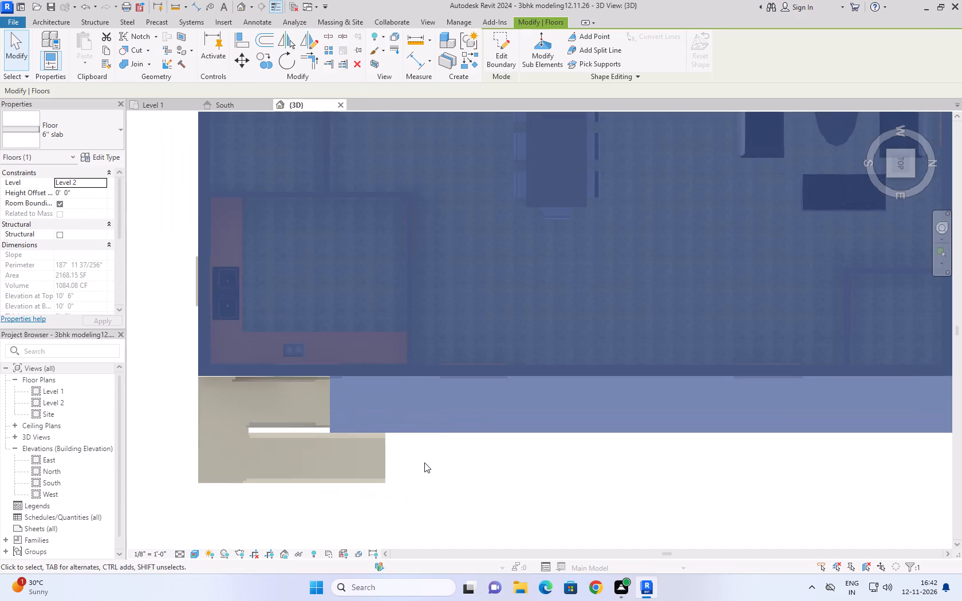
{"action": "scroll", "coordinate": [424, 462], "scroll_direction": "down", "scroll_amount": 3}
{"action": "middle_click_drag", "start_coordinate": [426, 462], "coordinate": [358, 465]}
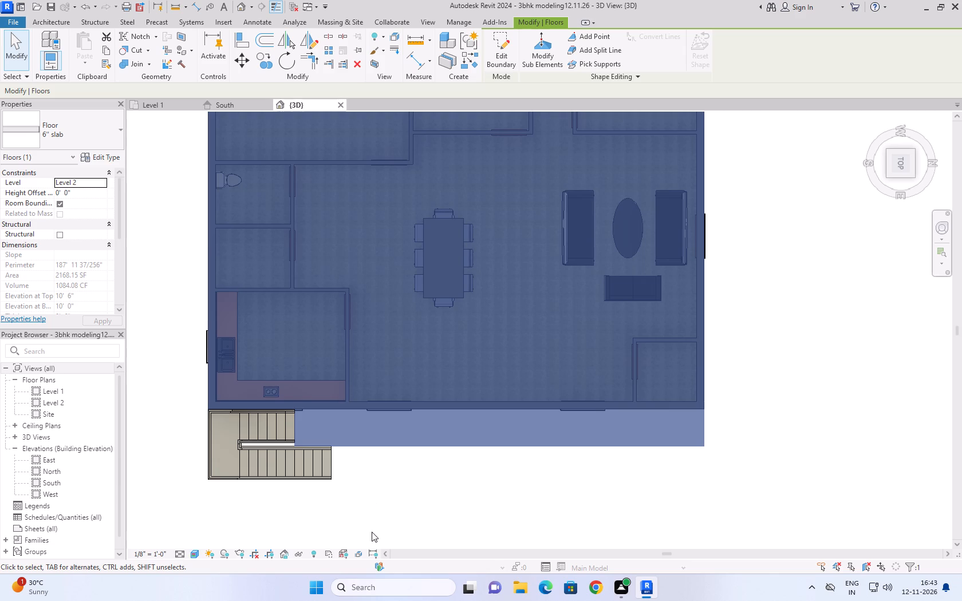
Compare the Level 2 slab outline and exterior stair in the 3D top view with the South elevation and Level 1 floor plan.
{"action": "left_click", "coordinate": [474, 476]}
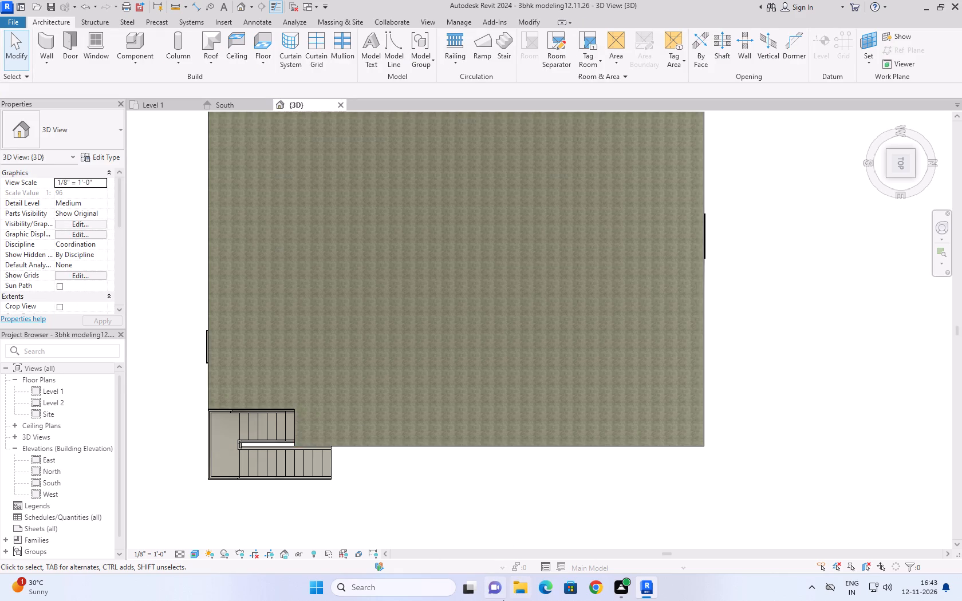
{"action": "left_click", "coordinate": [443, 444]}
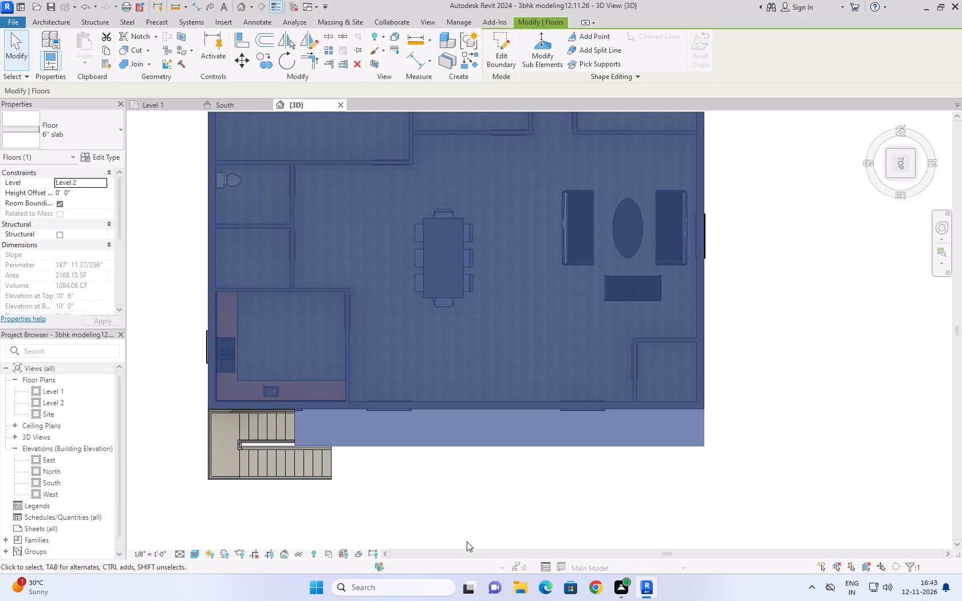
{"action": "left_click", "coordinate": [450, 485]}
{"action": "left_click", "coordinate": [224, 103]}
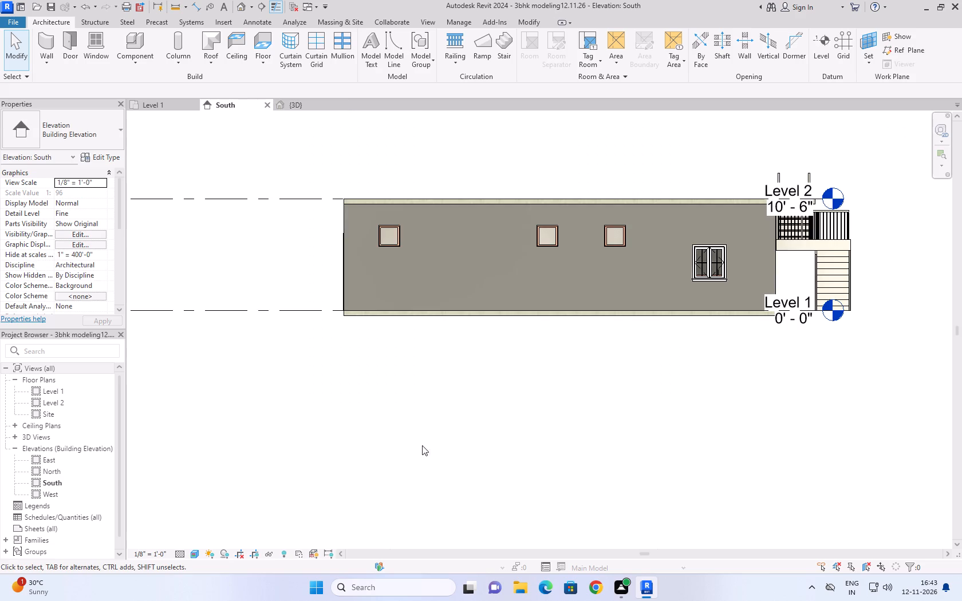
{"action": "left_click", "coordinate": [156, 101]}
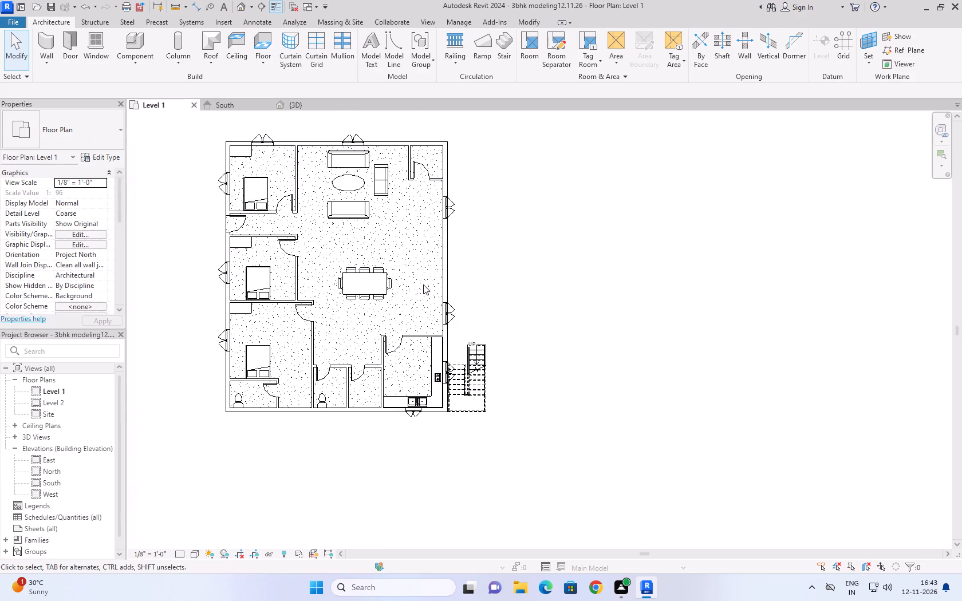
{"action": "left_click", "coordinate": [474, 316]}
{"action": "left_click", "coordinate": [314, 104]}
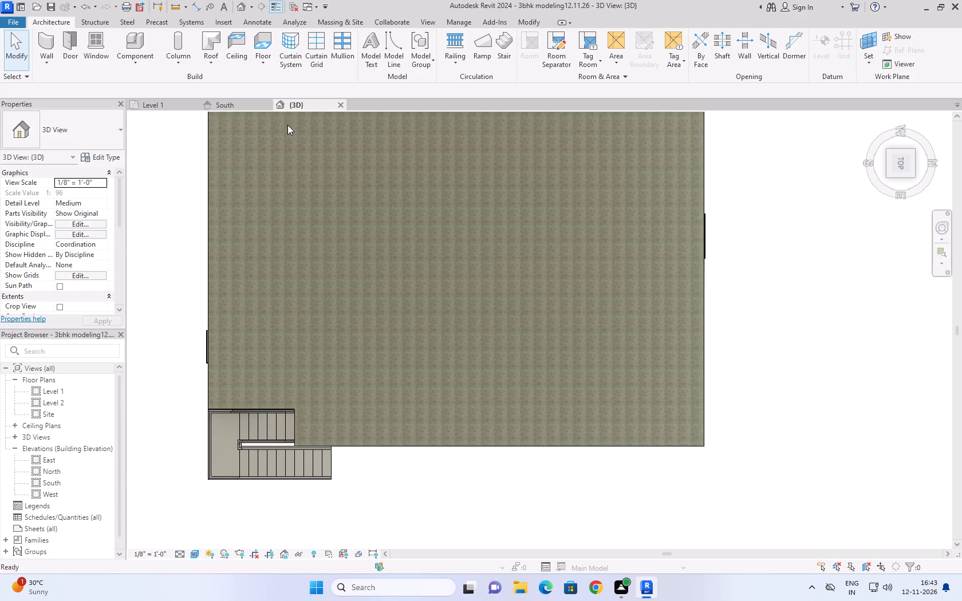
{"action": "scroll", "coordinate": [399, 406], "scroll_direction": "down", "scroll_amount": 2}
{"action": "left_click", "coordinate": [413, 436]}
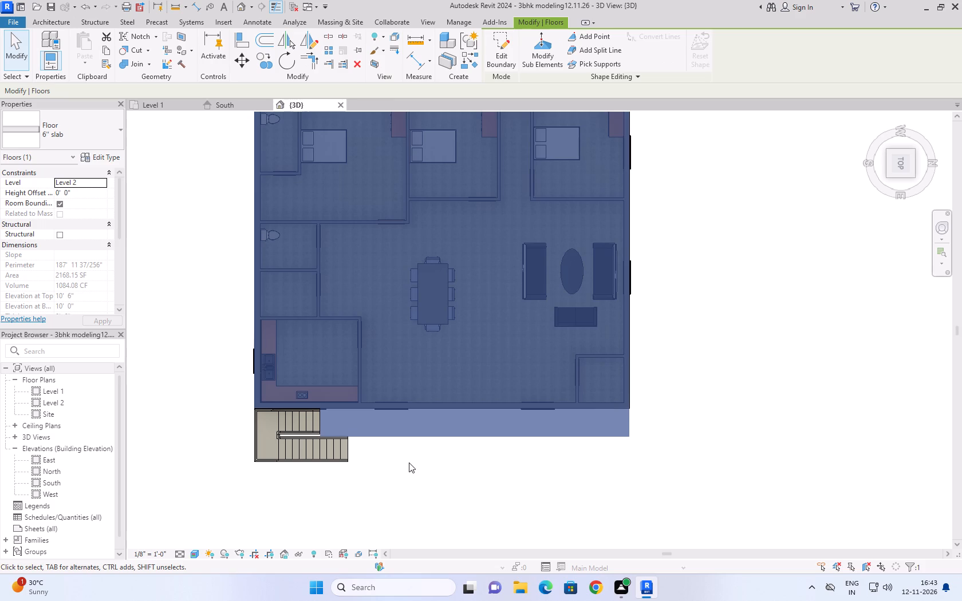
{"action": "left_click", "coordinate": [427, 499]}
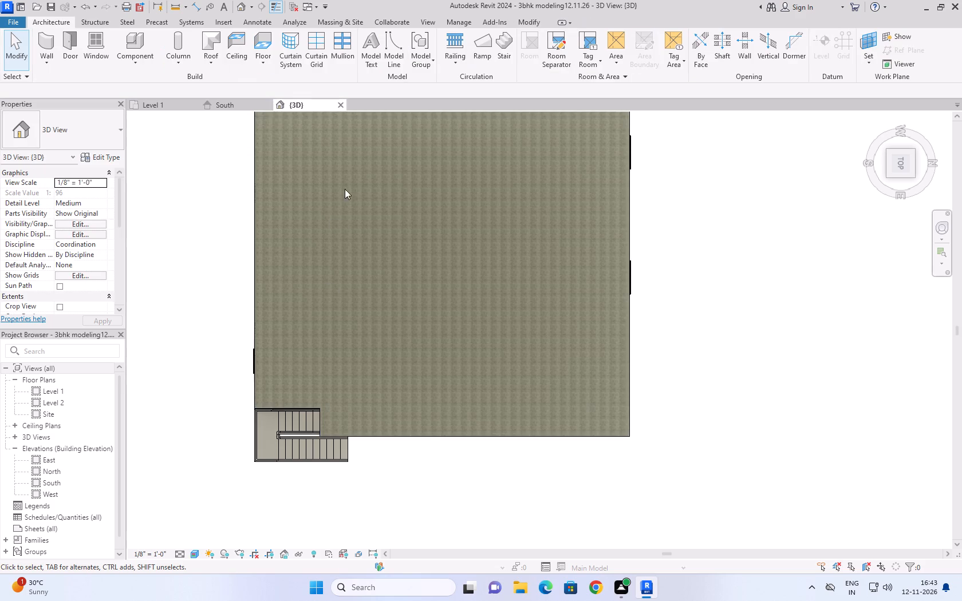
{"action": "left_click", "coordinate": [162, 104]}
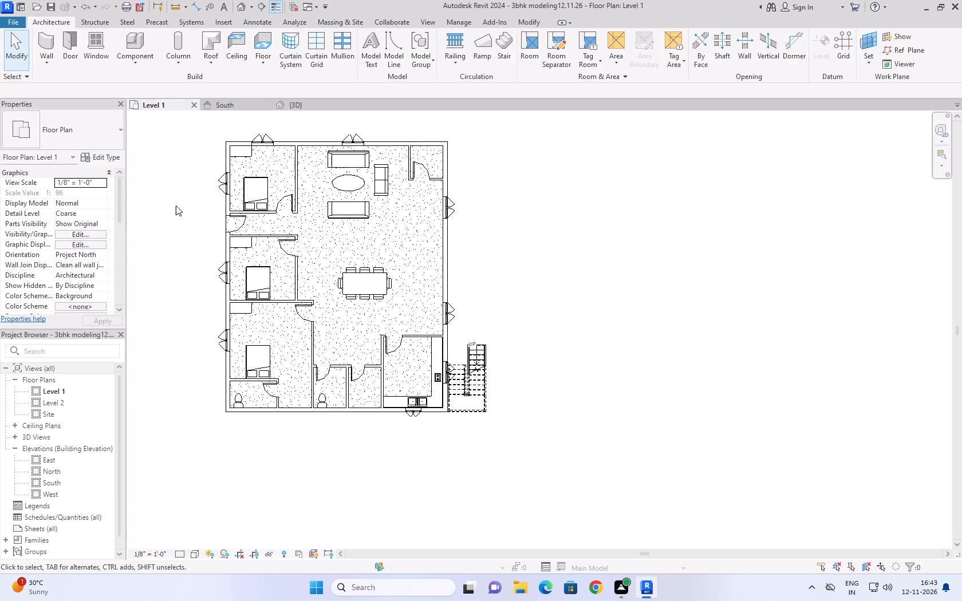
{"action": "left_click", "coordinate": [295, 99]}
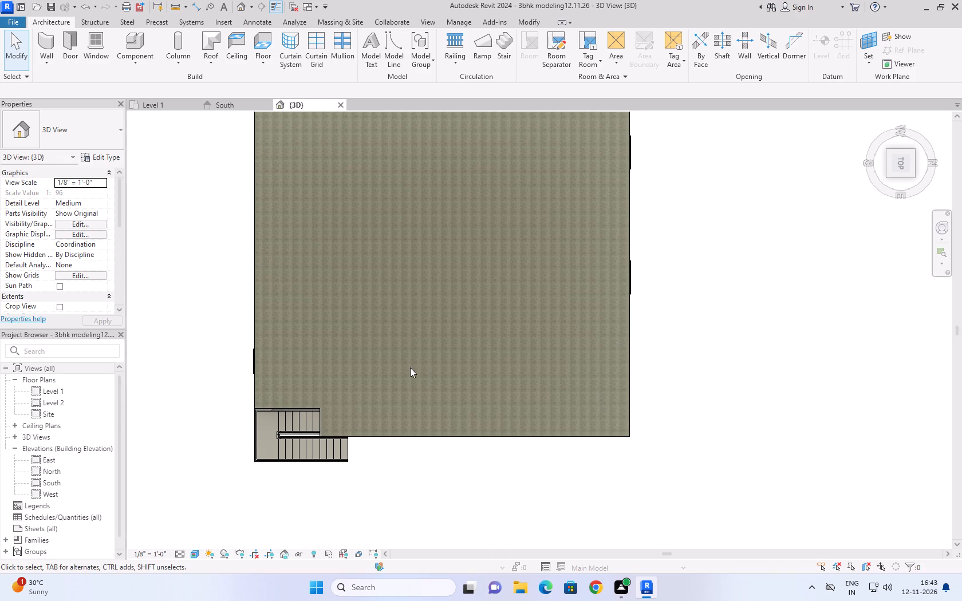
{"action": "left_click", "coordinate": [631, 351]}
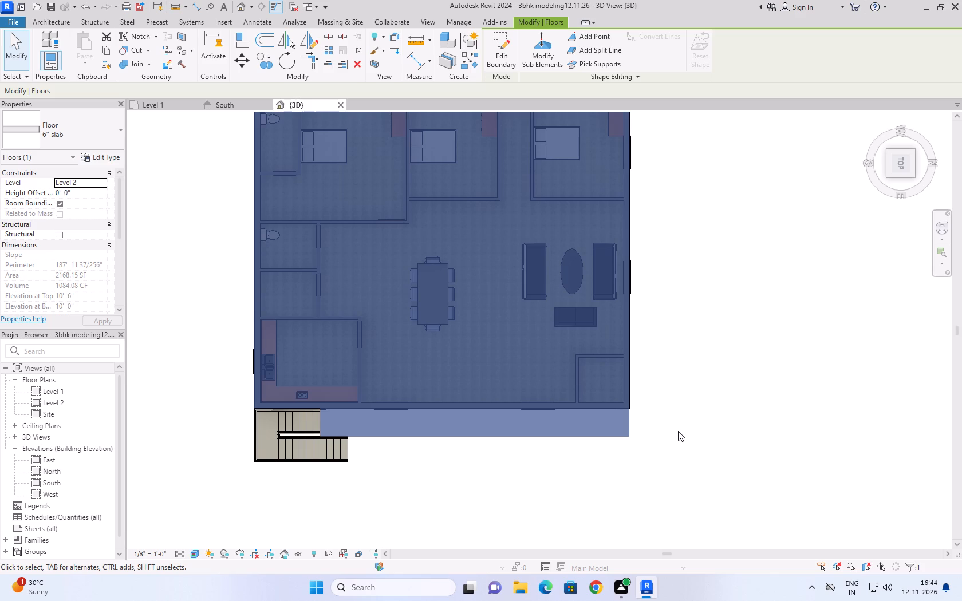
{"action": "left_click", "coordinate": [449, 470]}
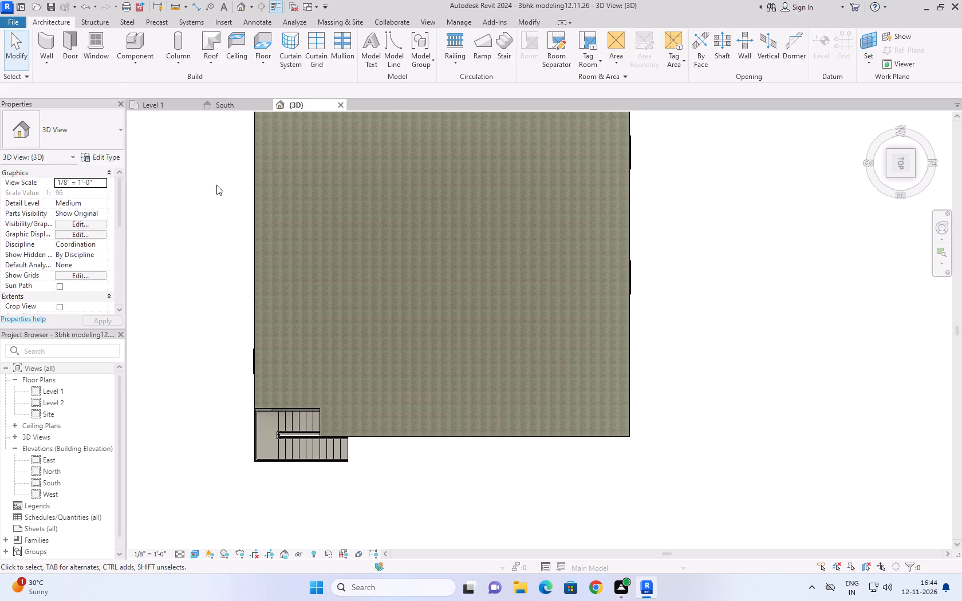
Try the Wireframe visual style in the 3D view, and set the view to Hidden Line.
{"action": "scroll", "coordinate": [334, 253], "scroll_direction": "down", "scroll_amount": 4}
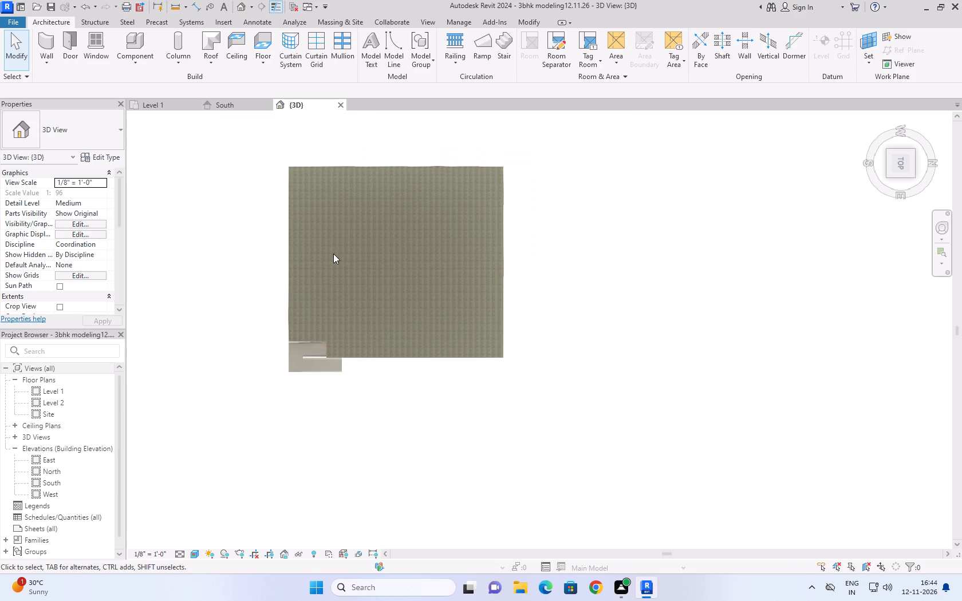
{"action": "left_click", "coordinate": [195, 557]}
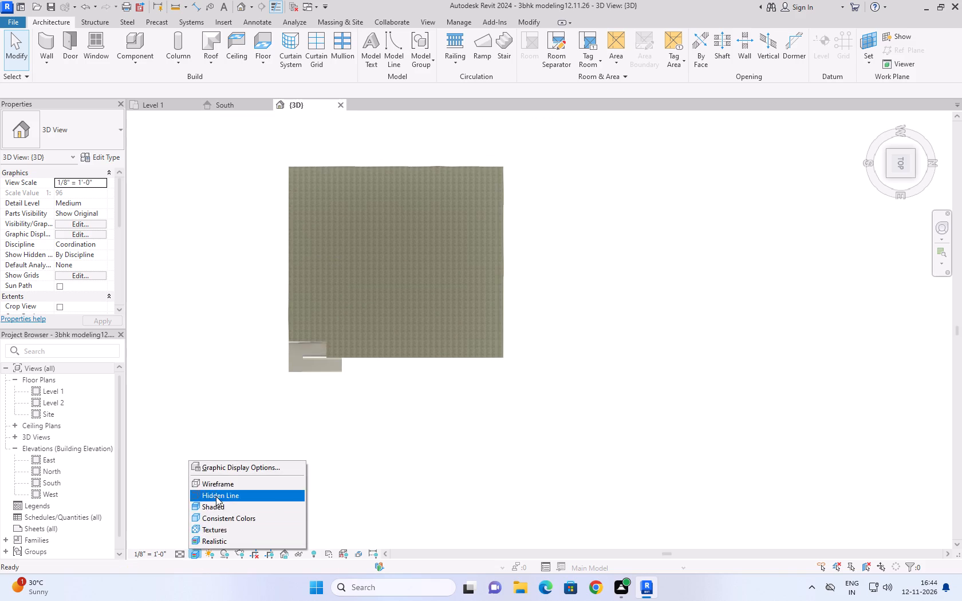
{"action": "left_click", "coordinate": [219, 480]}
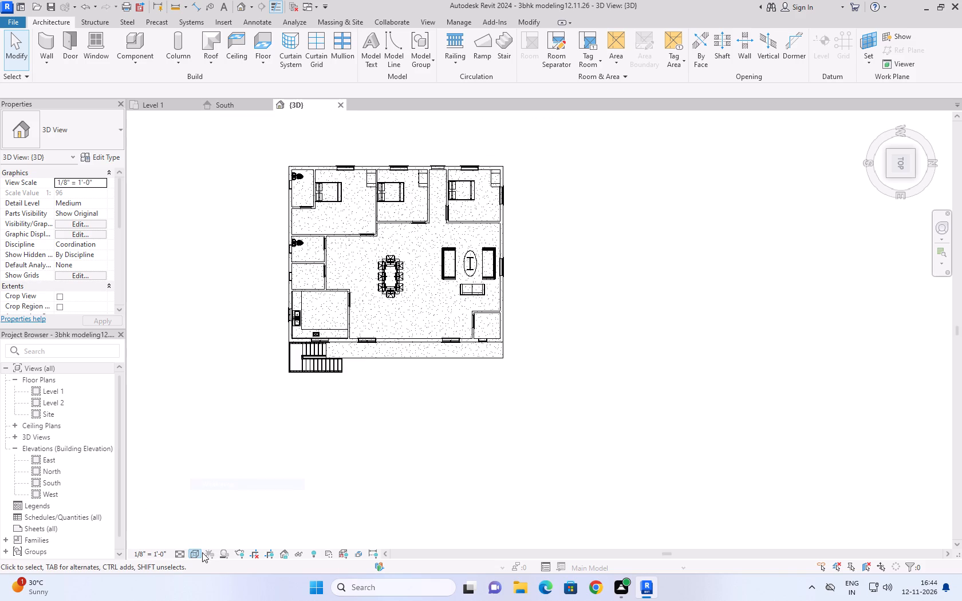
{"action": "left_click", "coordinate": [202, 552]}
{"action": "left_click", "coordinate": [200, 553]}
{"action": "left_click", "coordinate": [221, 497]}
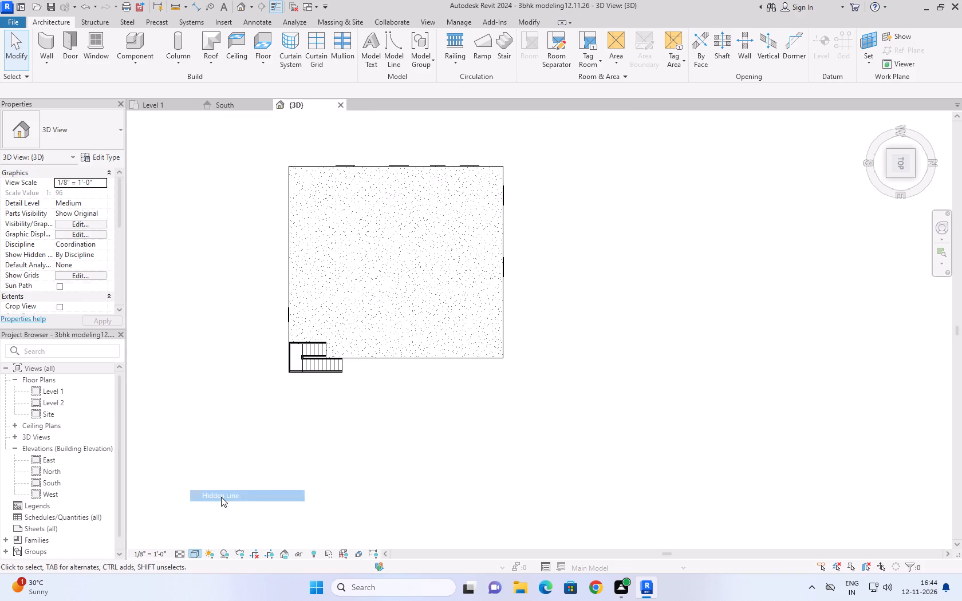
{"action": "middle_click_drag", "start_coordinate": [283, 473], "coordinate": [259, 494]}
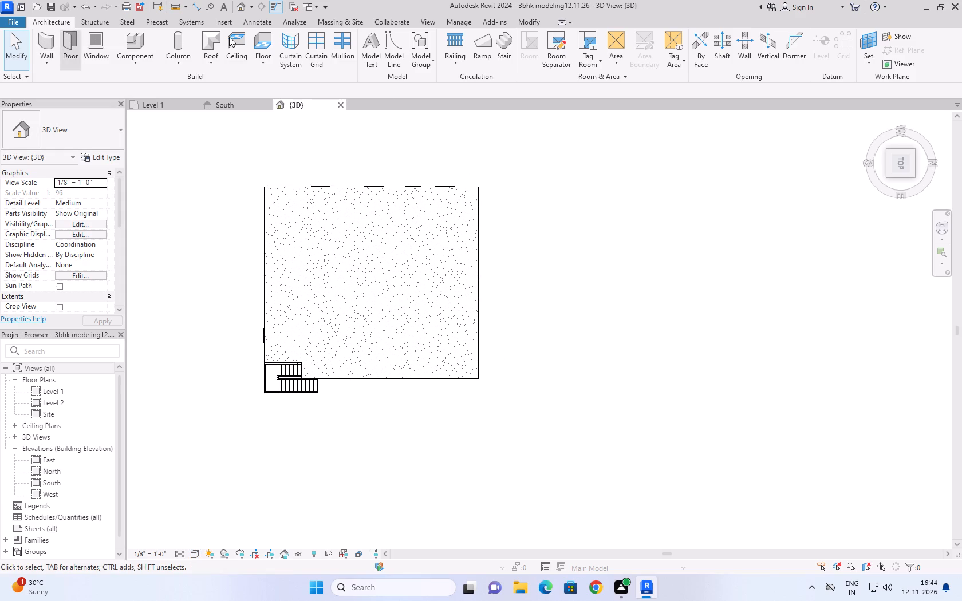
Start a sketched railing path with a line about 48'-1 1/2" long just inside the slab's west edge.
{"action": "left_click", "coordinate": [445, 34]}
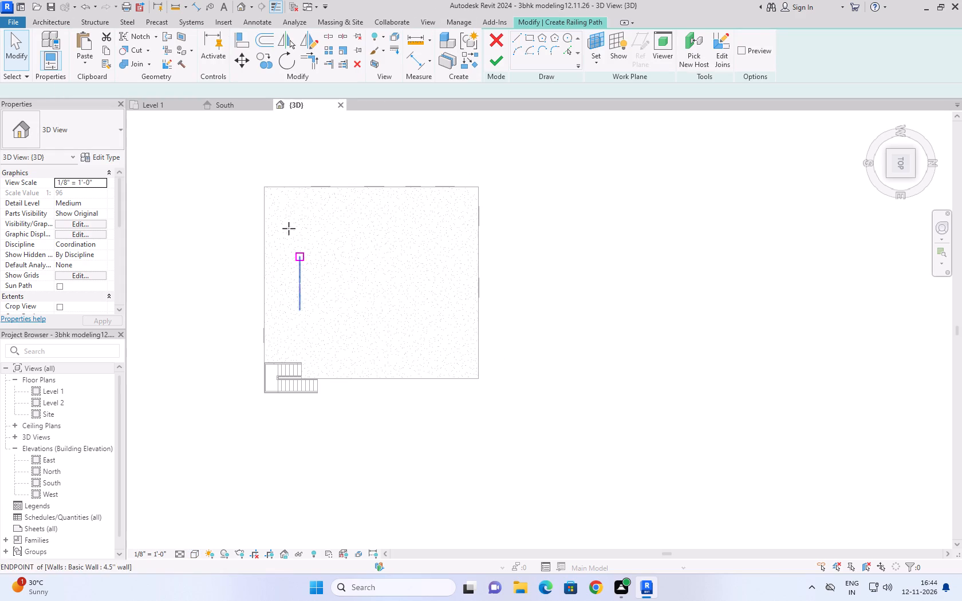
{"action": "scroll", "coordinate": [267, 196], "scroll_direction": "up", "scroll_amount": 7}
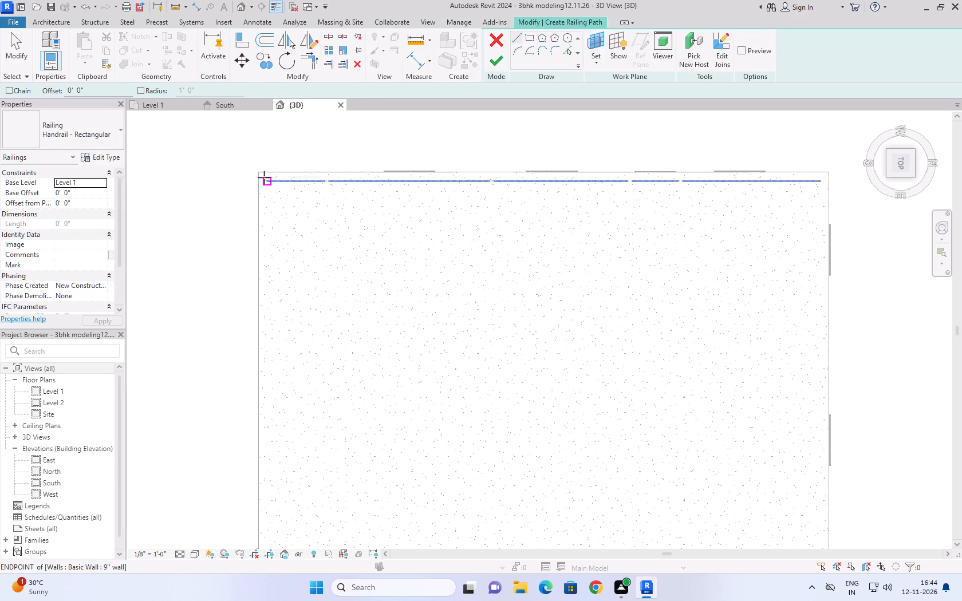
{"action": "left_click", "coordinate": [264, 177]}
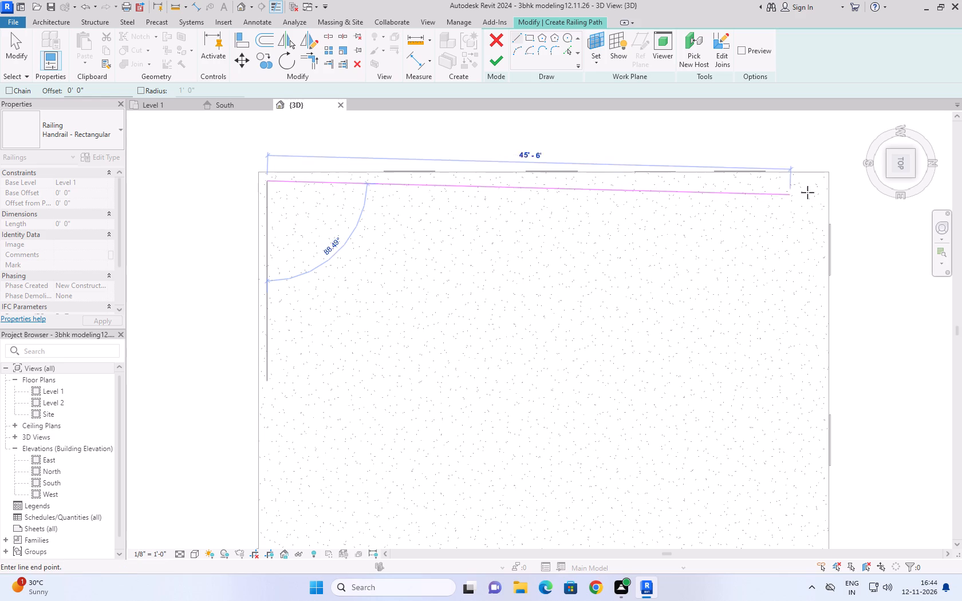
{"action": "left_click", "coordinate": [821, 185]}
Sketch a railing path line about 36'-6" long inside the slab's east edge, from the north corner to the end of the stair's lower flight.
{"action": "scroll", "coordinate": [824, 190], "scroll_direction": "down", "scroll_amount": 8}
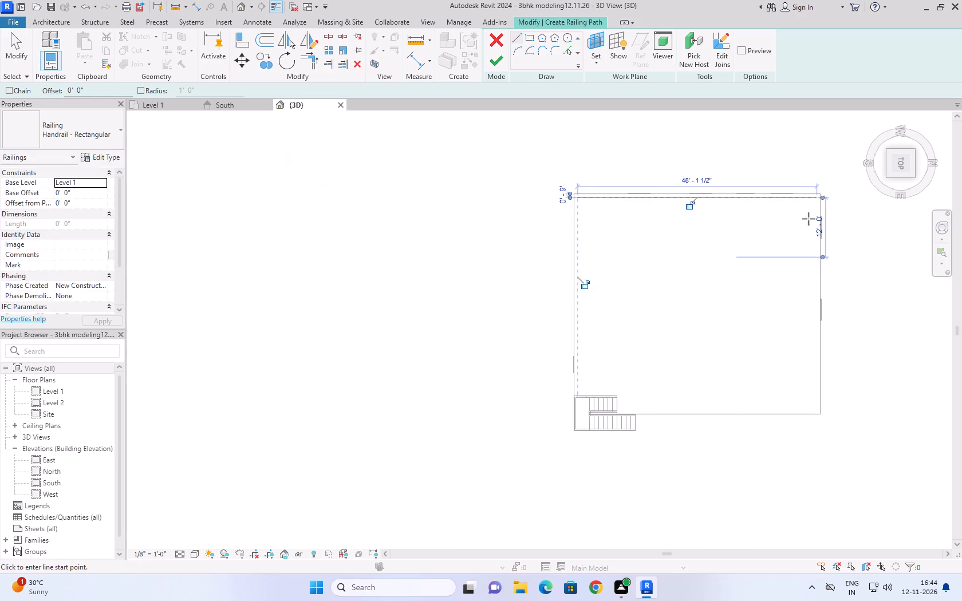
{"action": "scroll", "coordinate": [809, 358], "scroll_direction": "up", "scroll_amount": 5}
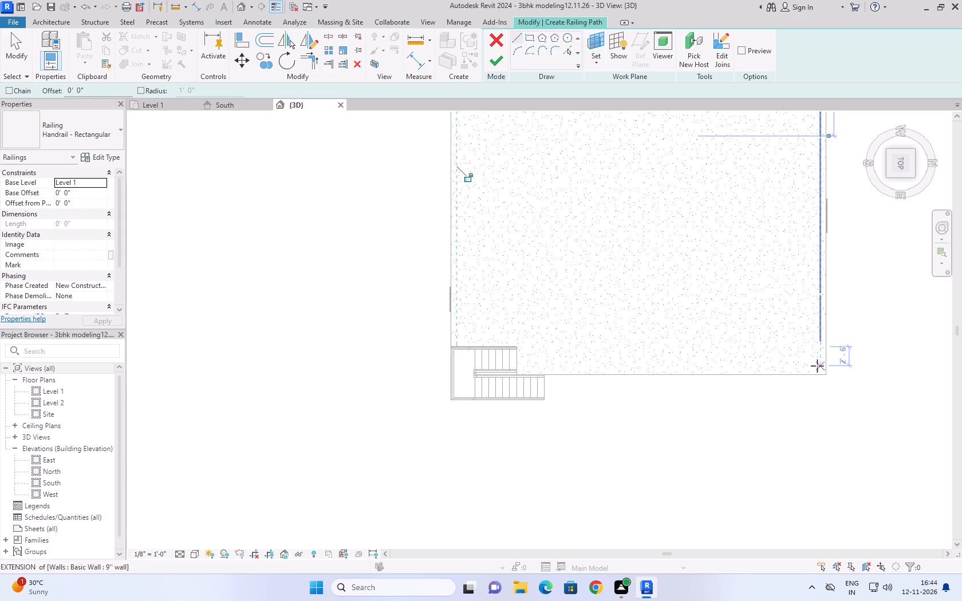
{"action": "left_click", "coordinate": [821, 366]}
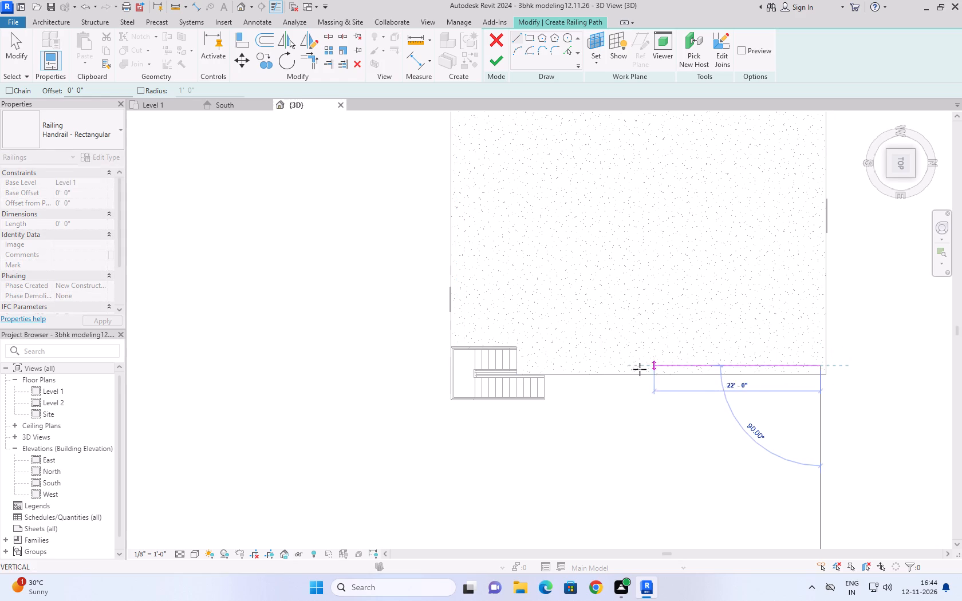
{"action": "left_click", "coordinate": [545, 370]}
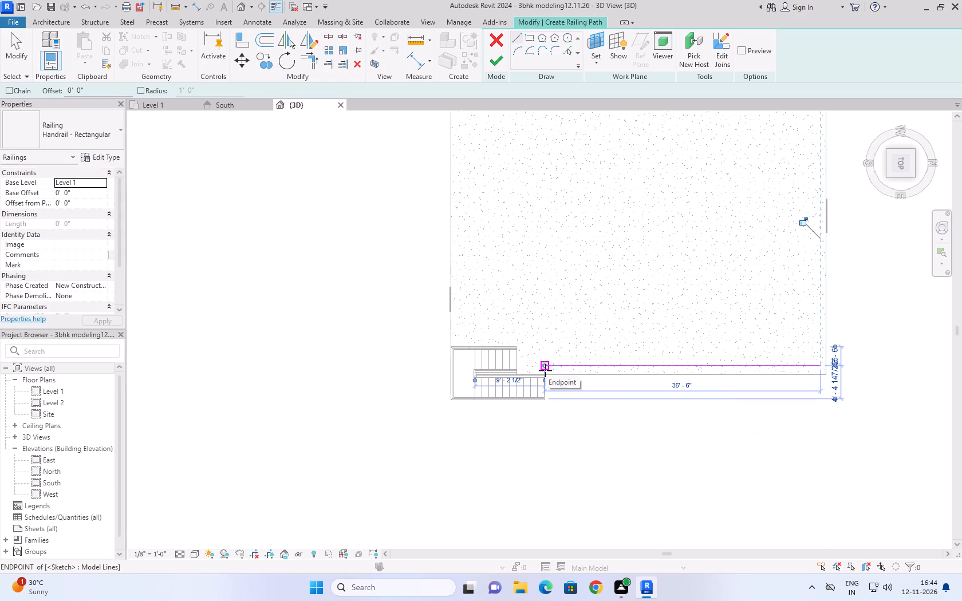
Sketch a railing path line about 39' long inside the slab's south edge, from the west path line's end to near the stair.
{"action": "middle_click_drag", "start_coordinate": [578, 313], "coordinate": [541, 424]}
{"action": "scroll", "coordinate": [542, 421], "scroll_direction": "down", "scroll_amount": 3}
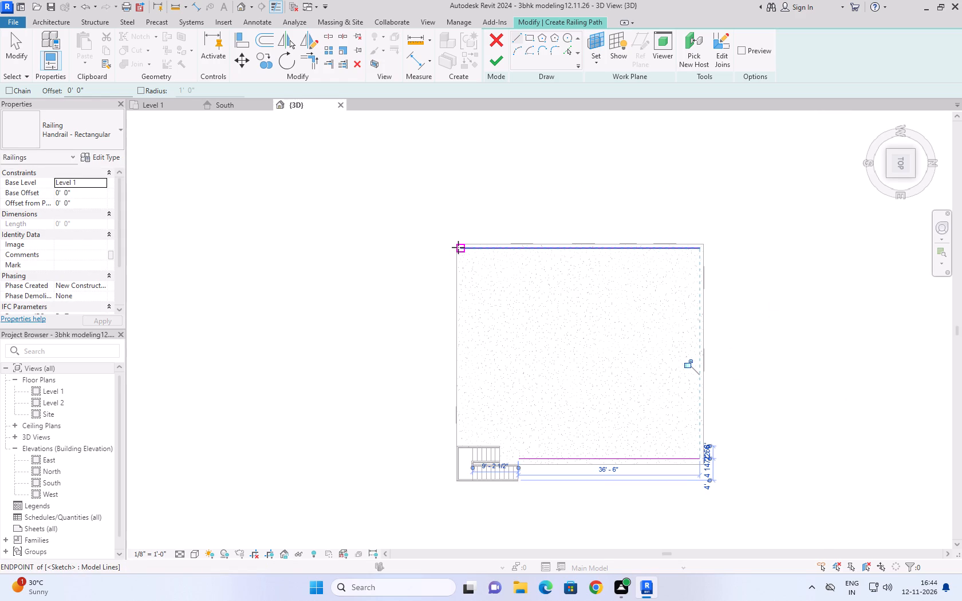
{"action": "left_click", "coordinate": [460, 247]}
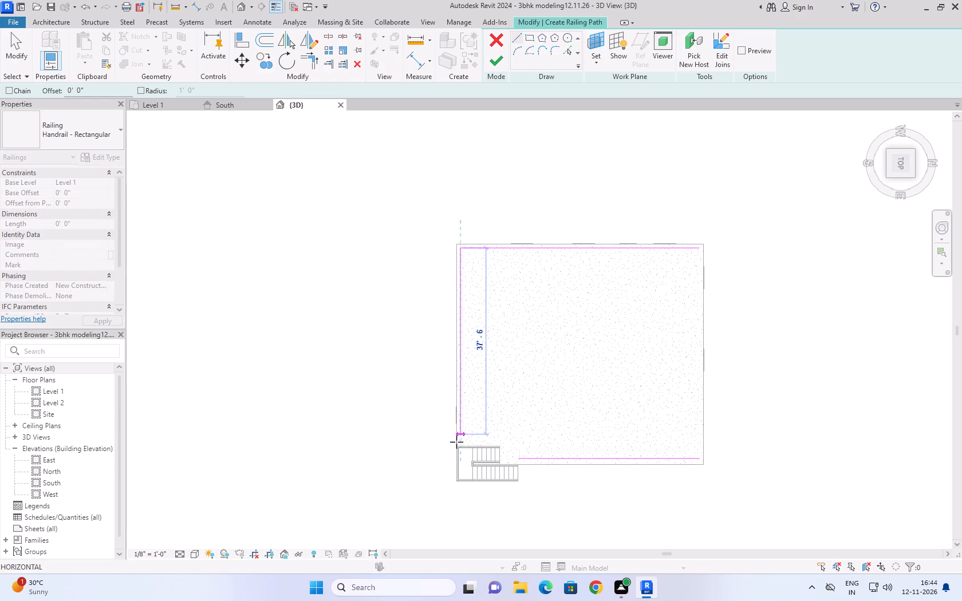
{"action": "scroll", "coordinate": [457, 441], "scroll_direction": "up", "scroll_amount": 9}
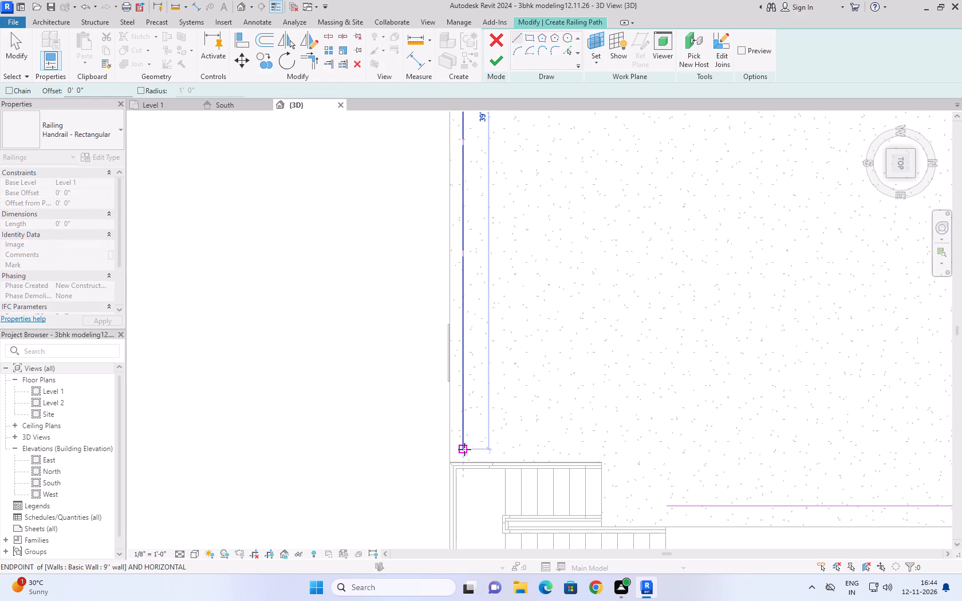
{"action": "left_click", "coordinate": [464, 451]}
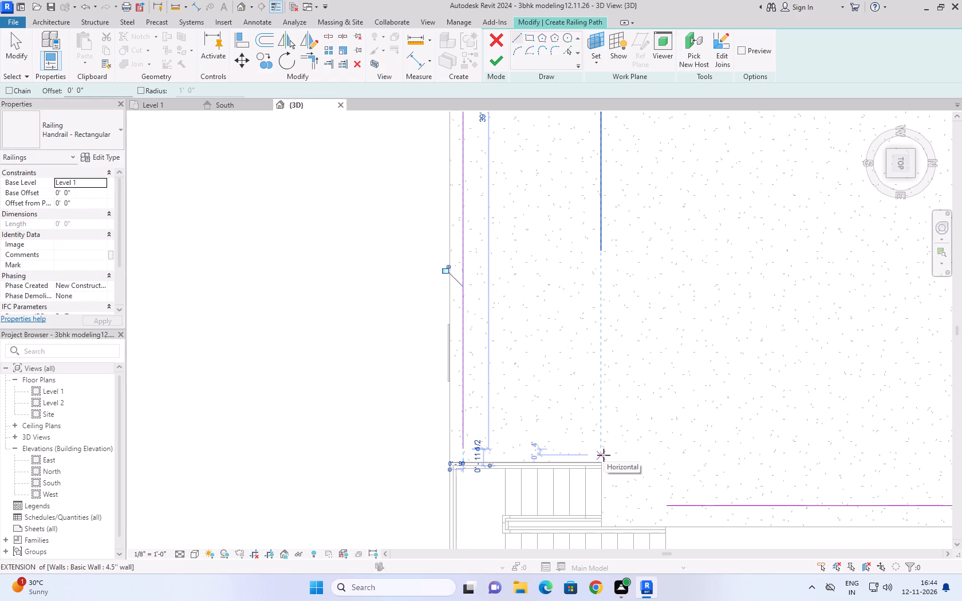
Sketch a railing path line about 7'-10 1/2" long beside the stair's upper flight to the south path line, and check their corner.
{"action": "left_click", "coordinate": [604, 455]}
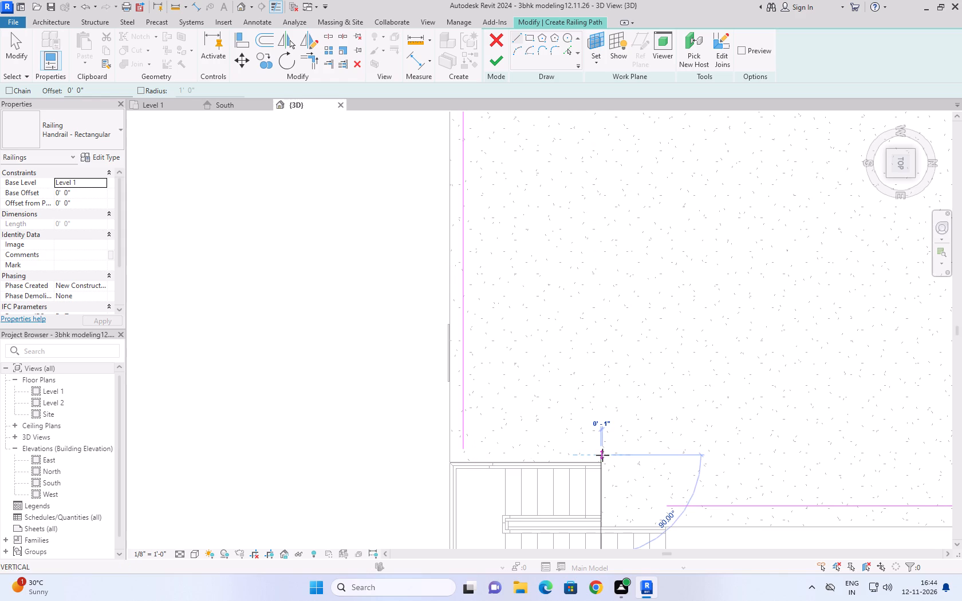
{"action": "left_click", "coordinate": [462, 451]}
{"action": "left_click", "coordinate": [464, 440]}
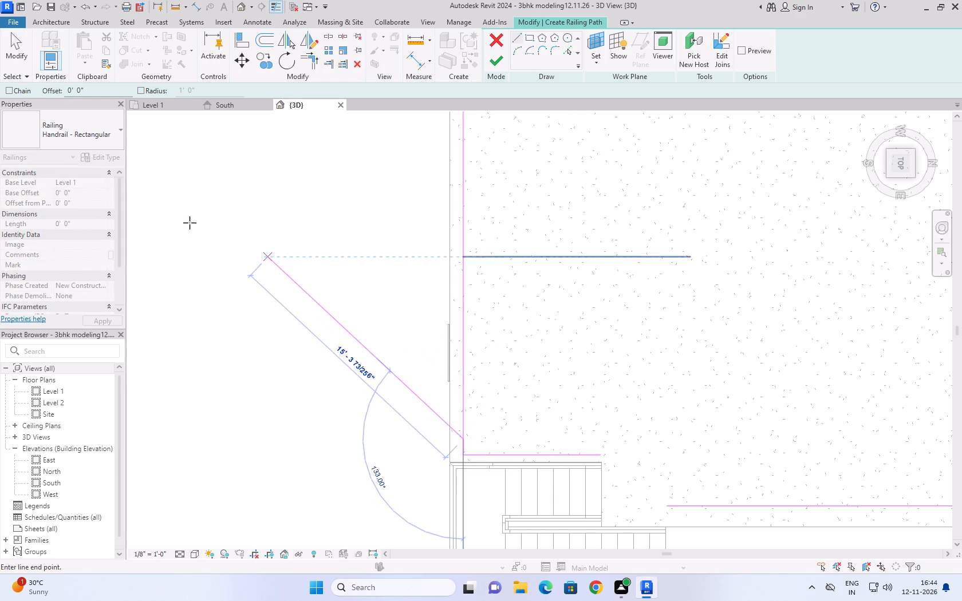
{"action": "left_click", "coordinate": [7, 45]}
{"action": "scroll", "coordinate": [306, 343], "scroll_direction": "down", "scroll_amount": 4}
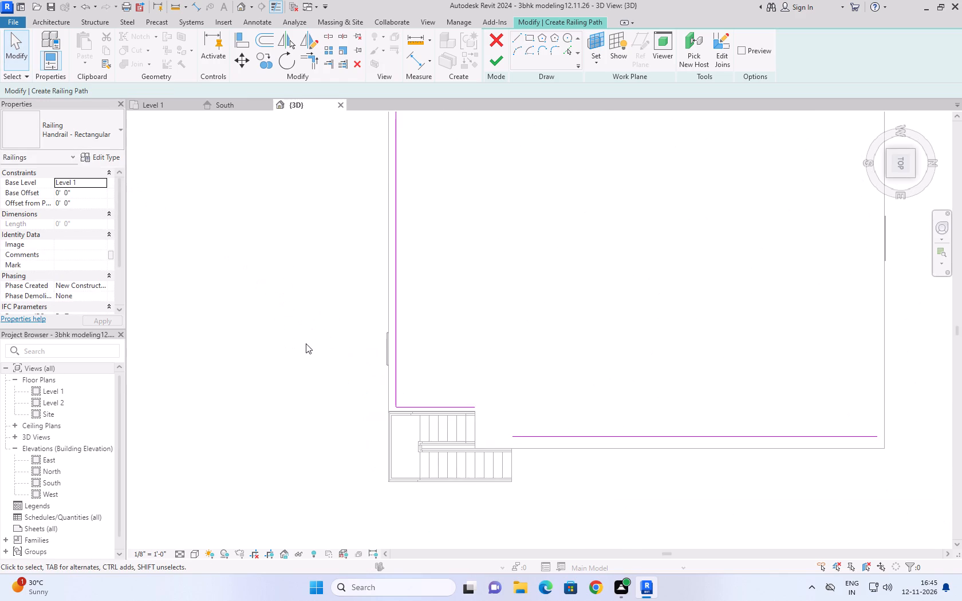
{"action": "scroll", "coordinate": [403, 408], "scroll_direction": "up", "scroll_amount": 9}
{"action": "left_click", "coordinate": [377, 391]}
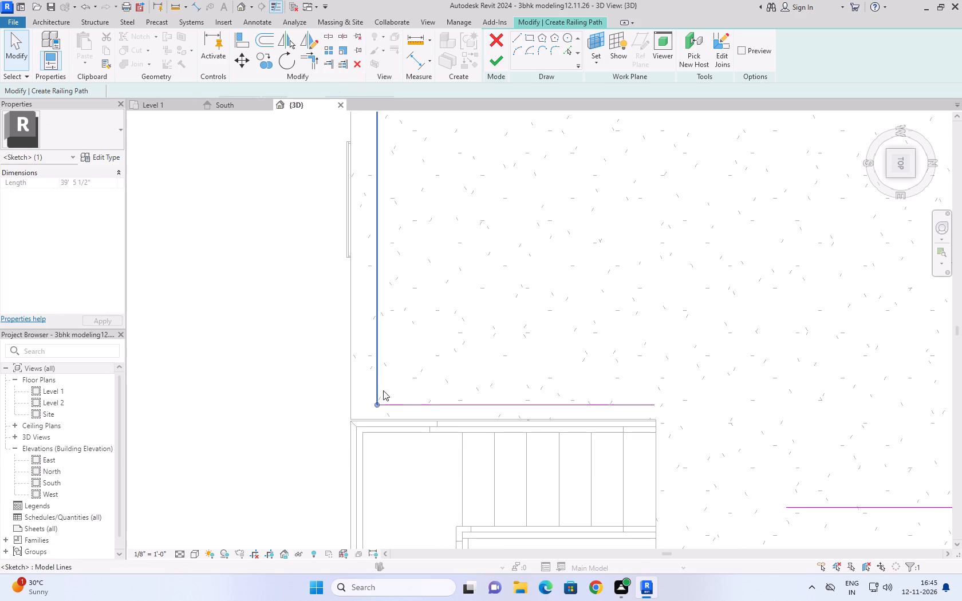
{"action": "left_click", "coordinate": [395, 404]}
{"action": "scroll", "coordinate": [250, 316], "scroll_direction": "down", "scroll_amount": 4}
{"action": "left_click", "coordinate": [226, 275]}
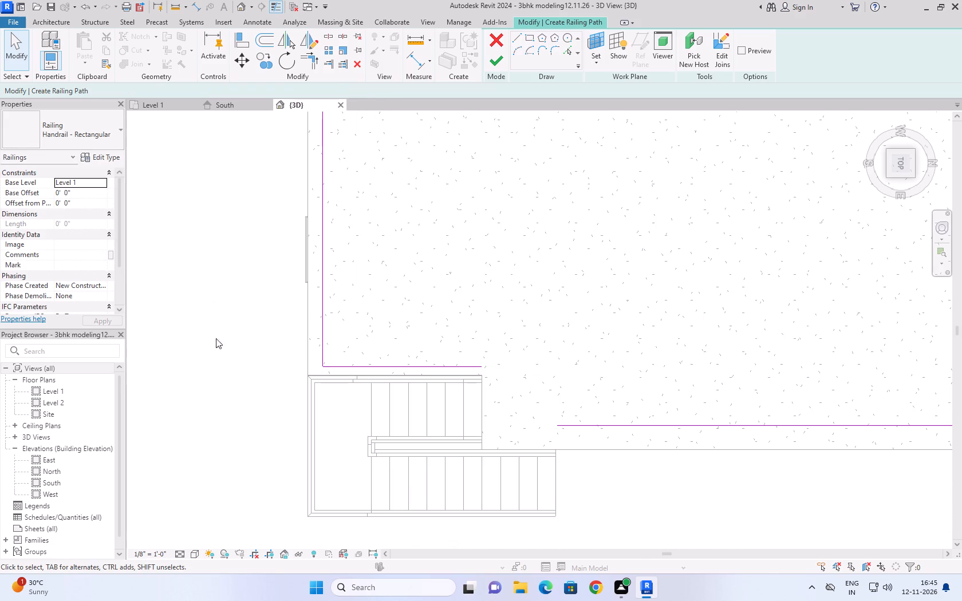
Nudge the 36'-6" east railing path line outward, closer to the slab's east edge.
{"action": "scroll", "coordinate": [232, 338], "scroll_direction": "down", "scroll_amount": 5}
{"action": "left_click", "coordinate": [431, 383]}
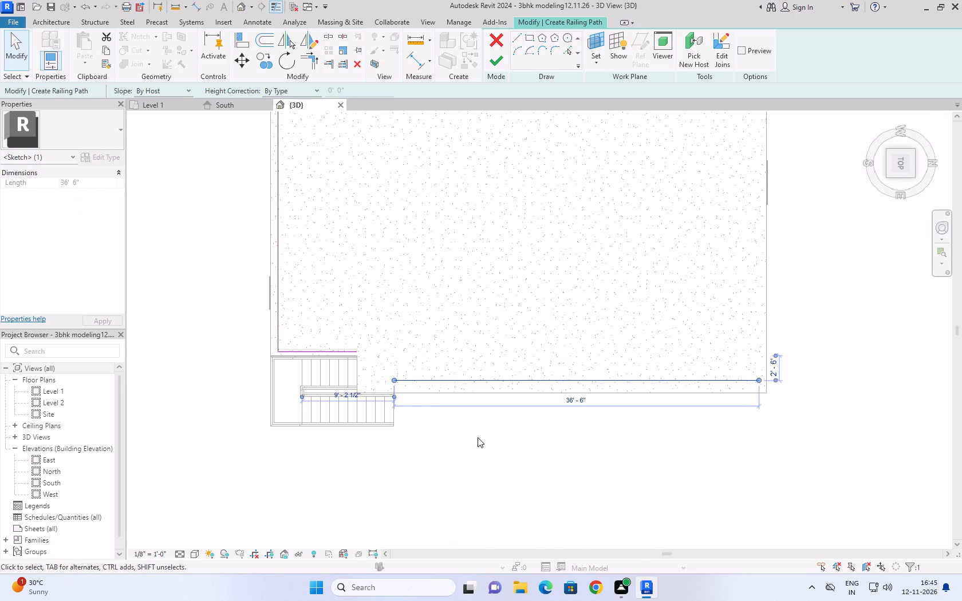
{"action": "scroll", "coordinate": [478, 437], "scroll_direction": "down", "scroll_amount": 4}
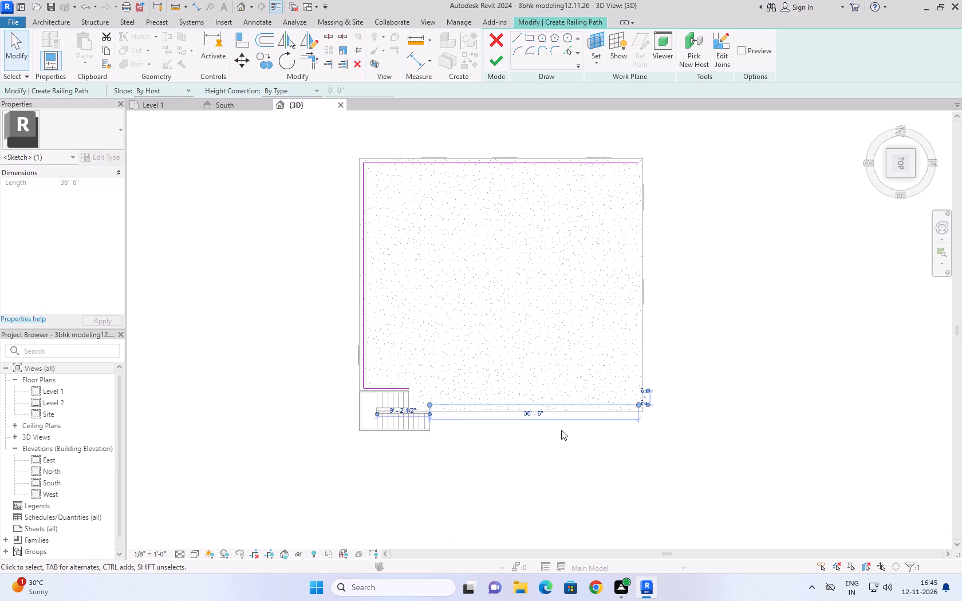
{"action": "key", "text": "Down"}
{"action": "key", "text": "Down"}
{"action": "key", "text": "Down"}
{"action": "key", "text": "Up"}
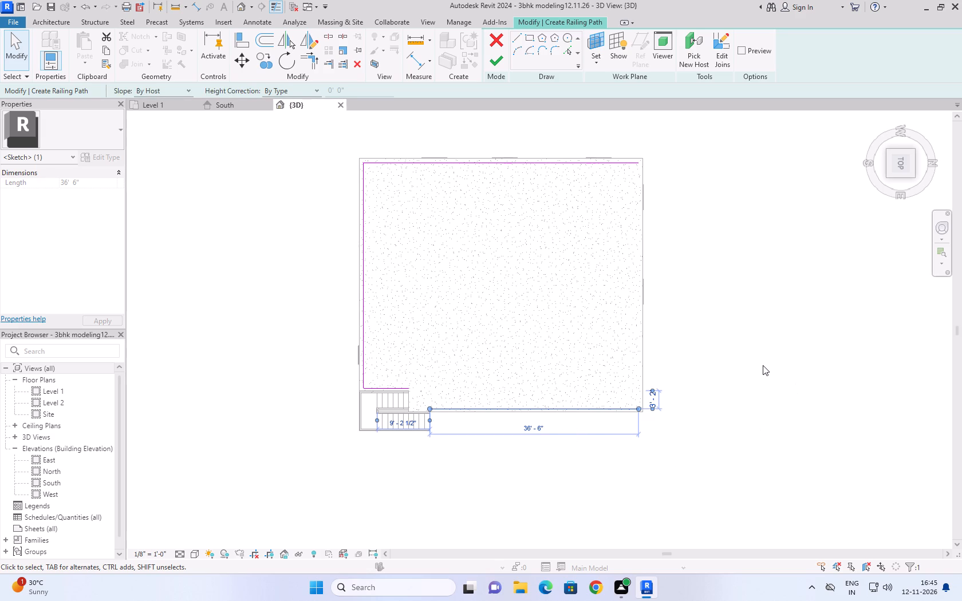
Sketch a 43'-0 1/2" railing path line inside the slab's north edge, joining the west and east path lines, and finish the railing.
{"action": "left_click", "coordinate": [763, 365]}
{"action": "left_click", "coordinate": [558, 409]}
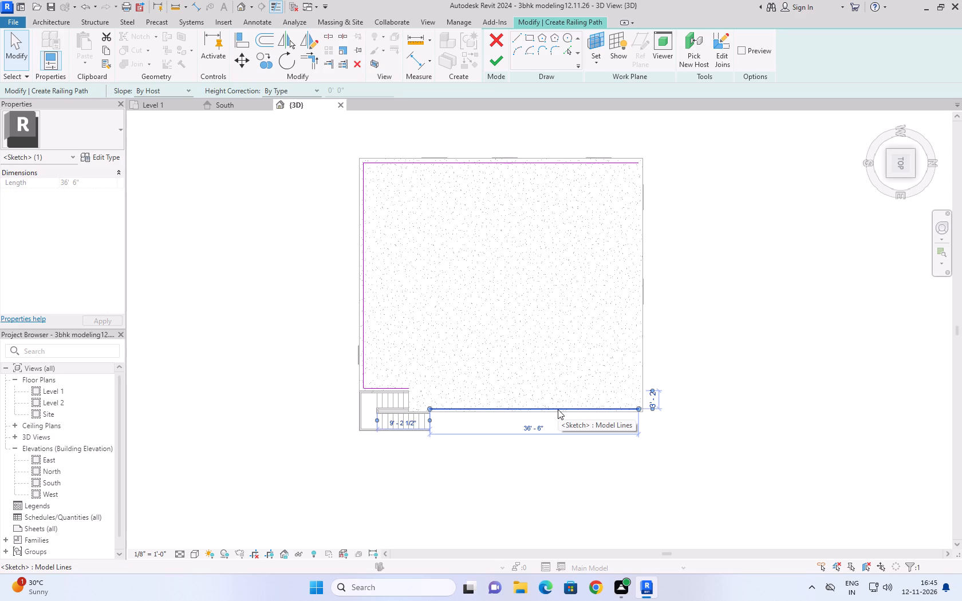
{"action": "type", "text": "cs"}
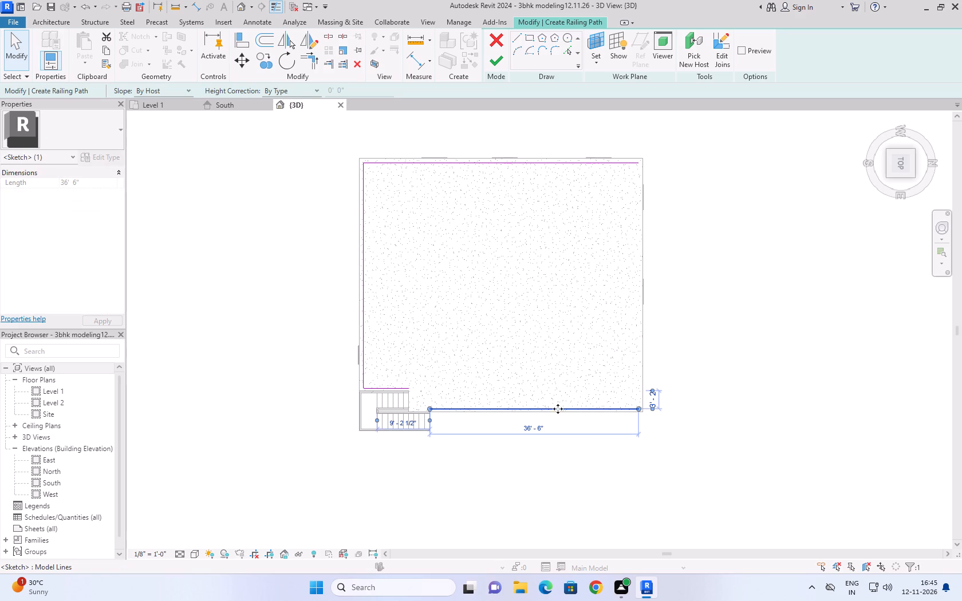
{"action": "left_click", "coordinate": [521, 38]}
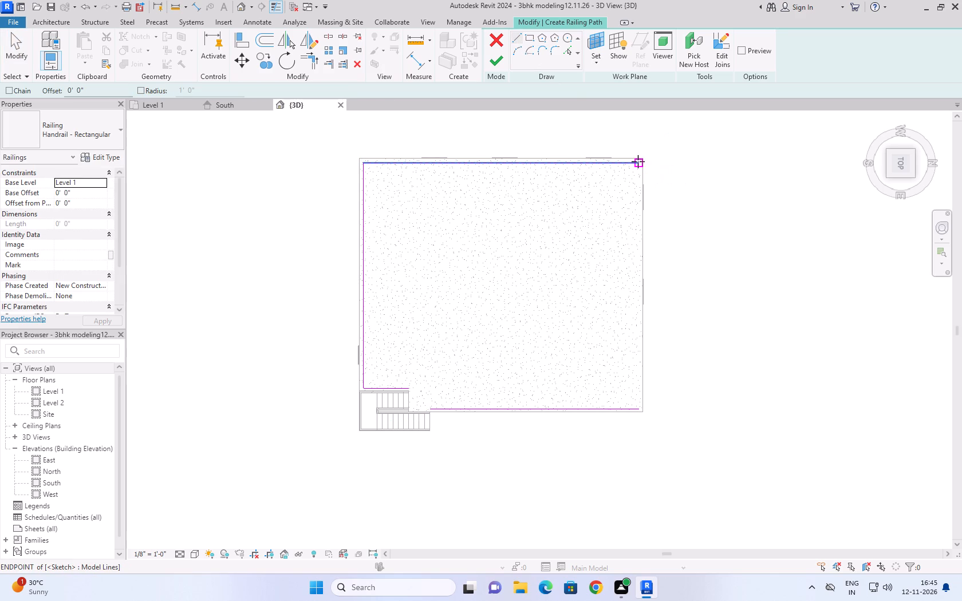
{"action": "left_click", "coordinate": [638, 162]}
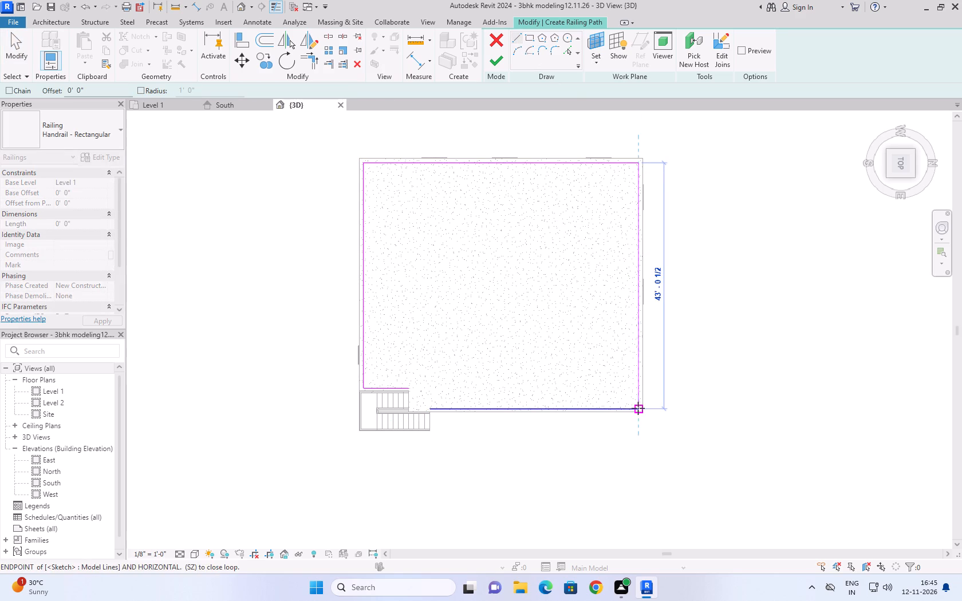
{"action": "left_click", "coordinate": [638, 408]}
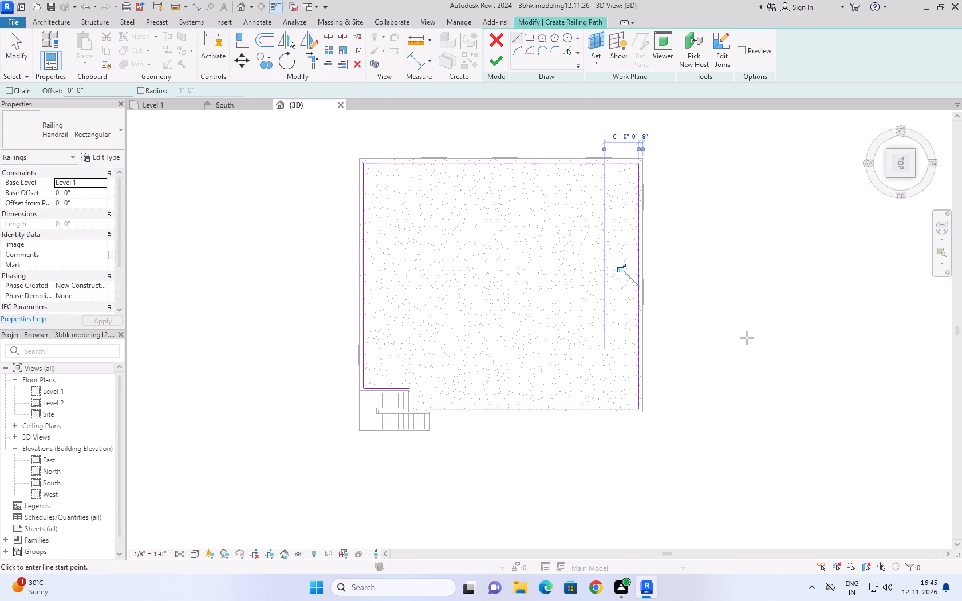
{"action": "left_click", "coordinate": [498, 62]}
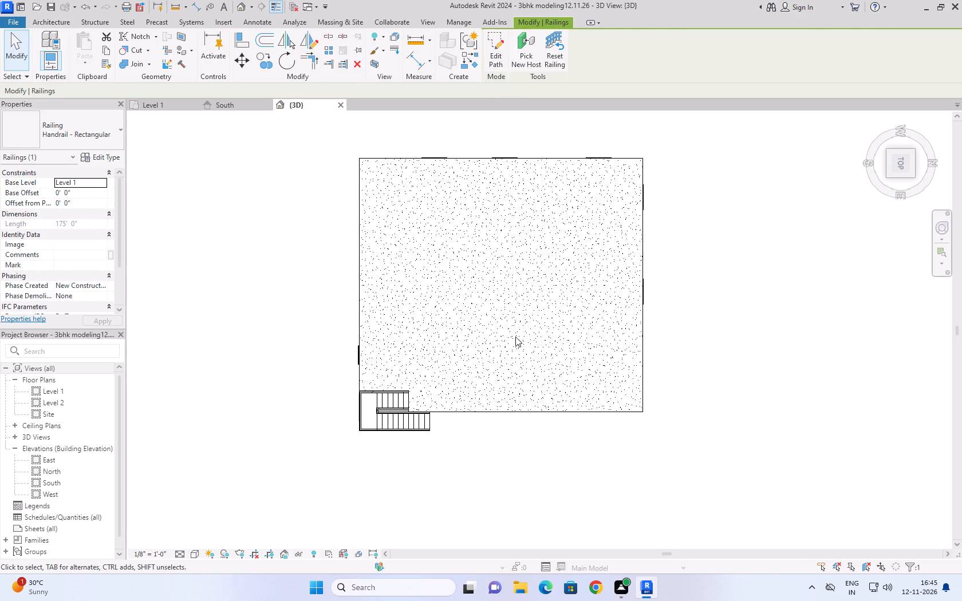
Switch to the Level 1 floor plan to check the new railing's placement.
{"action": "left_click", "coordinate": [178, 108]}
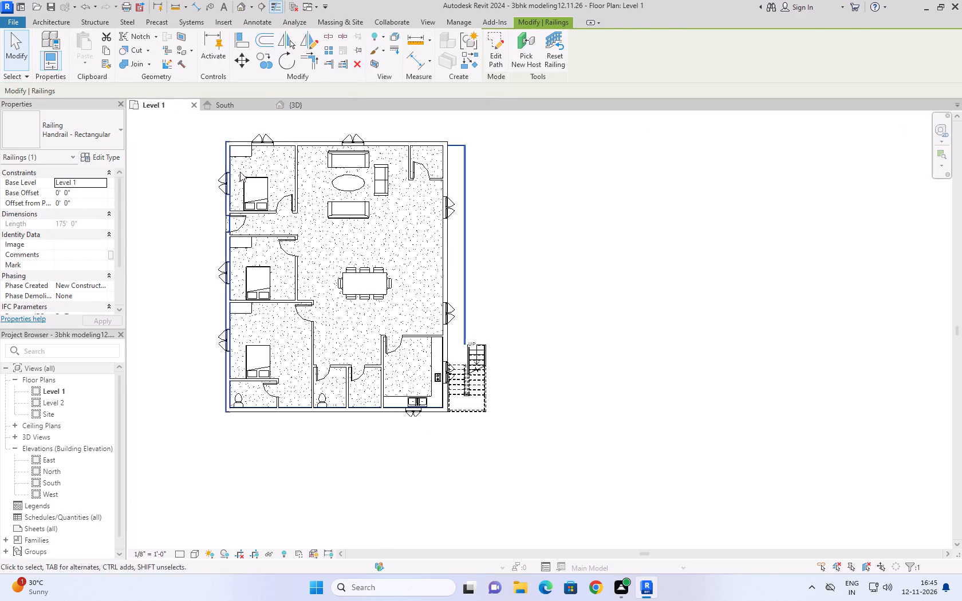